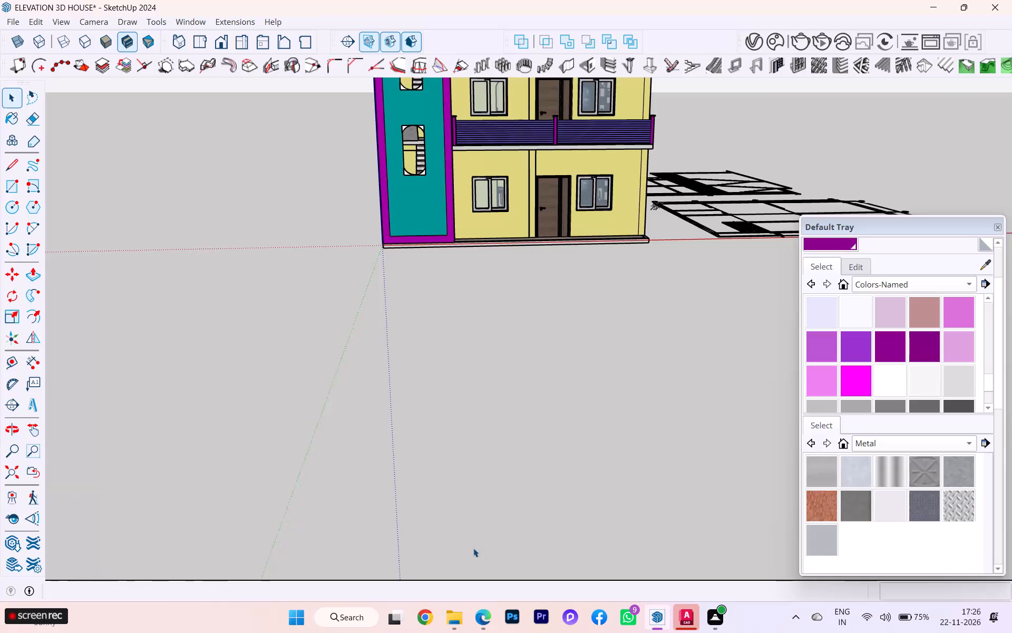
# Examine the whole front elevation and the stair wall with its two round-ended openings.
pyautogui.scroll(-2, 473, 548)
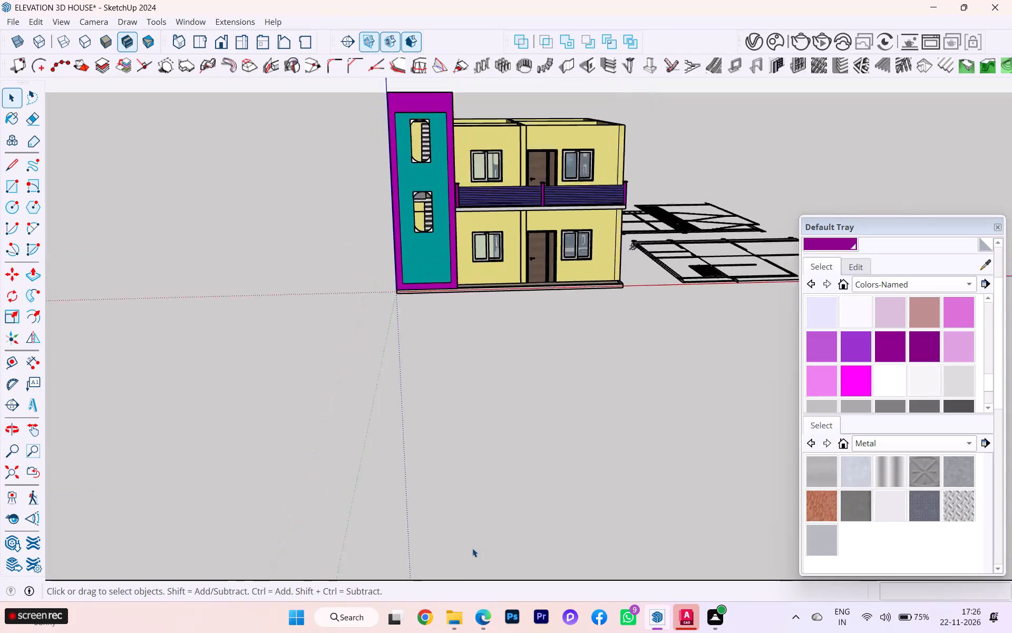
pyautogui.scroll(-2, 472, 548)
pyautogui.scroll(1, 469, 548)
pyautogui.scroll(-2, 468, 548)
pyautogui.scroll(1, 465, 546)
pyautogui.scroll(3, 520, 418)
pyautogui.scroll(4, 483, 174)
pyautogui.scroll(6, 406, 171)
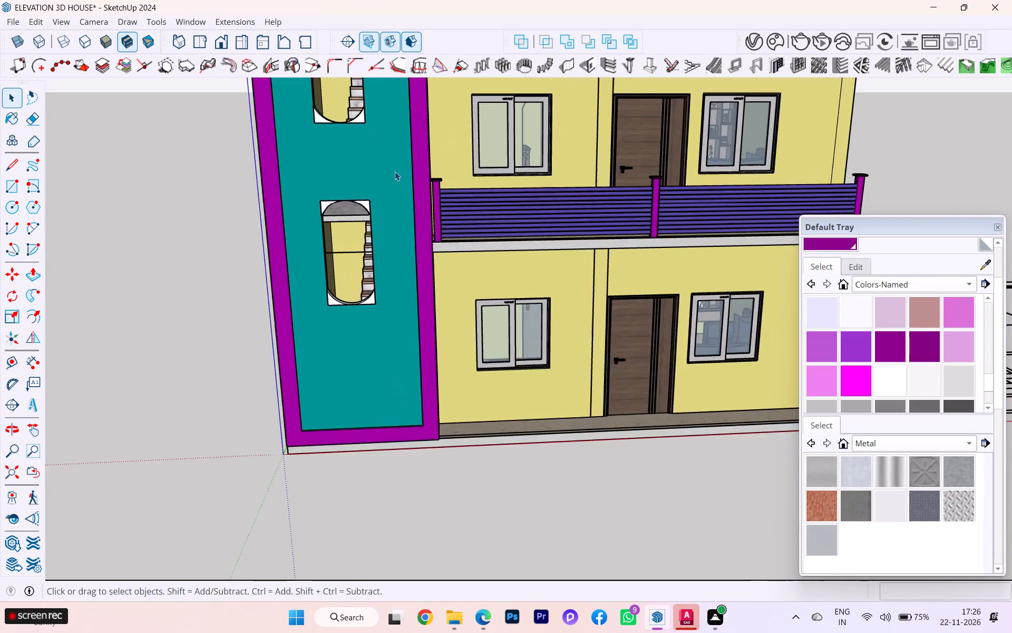
pyautogui.scroll(4, 395, 171)
pyautogui.scroll(-4, 392, 173)
pyautogui.scroll(2, 383, 187)
pyautogui.scroll(-6, 379, 193)
pyautogui.scroll(1, 351, 247)
pyautogui.scroll(-4, 349, 256)
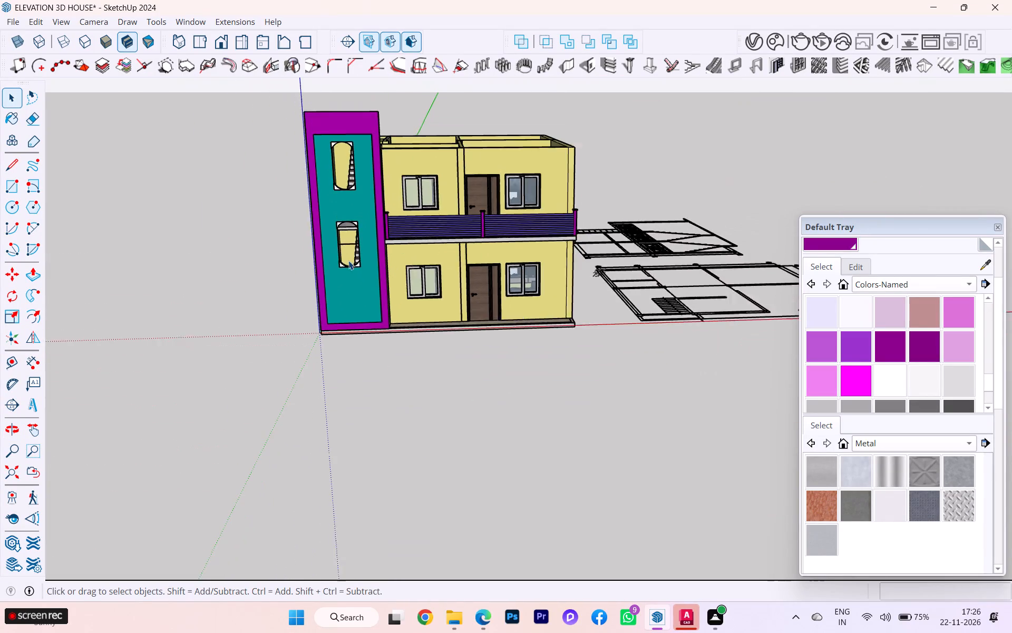
pyautogui.scroll(3, 340, 120)
pyautogui.scroll(-1, 340, 120)
pyautogui.scroll(3, 340, 120)
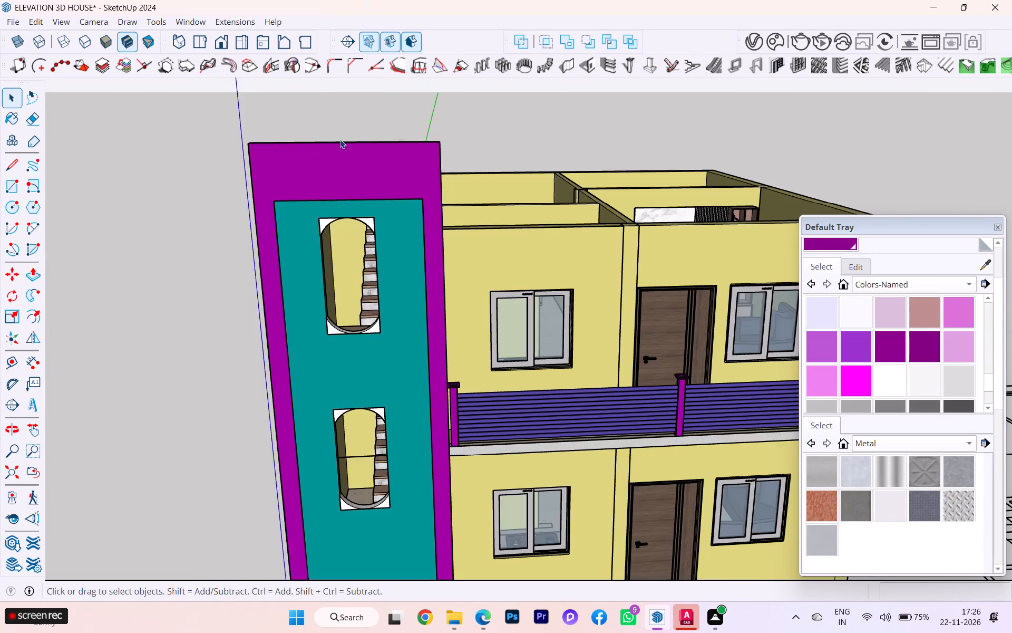
# Examine the arched infills of the upper stair wall opening up close from several angles.
pyautogui.scroll(3, 346, 202)
pyautogui.moveTo(361, 215); pyautogui.dragTo(187, 198, button='middle')
pyautogui.scroll(3, 262, 191)
pyautogui.scroll(-1, 276, 196)
pyautogui.scroll(1, 279, 196)
pyautogui.scroll(6, 342, 201)
pyautogui.scroll(-1, 340, 215)
pyautogui.scroll(2, 340, 216)
pyautogui.scroll(-3, 336, 216)
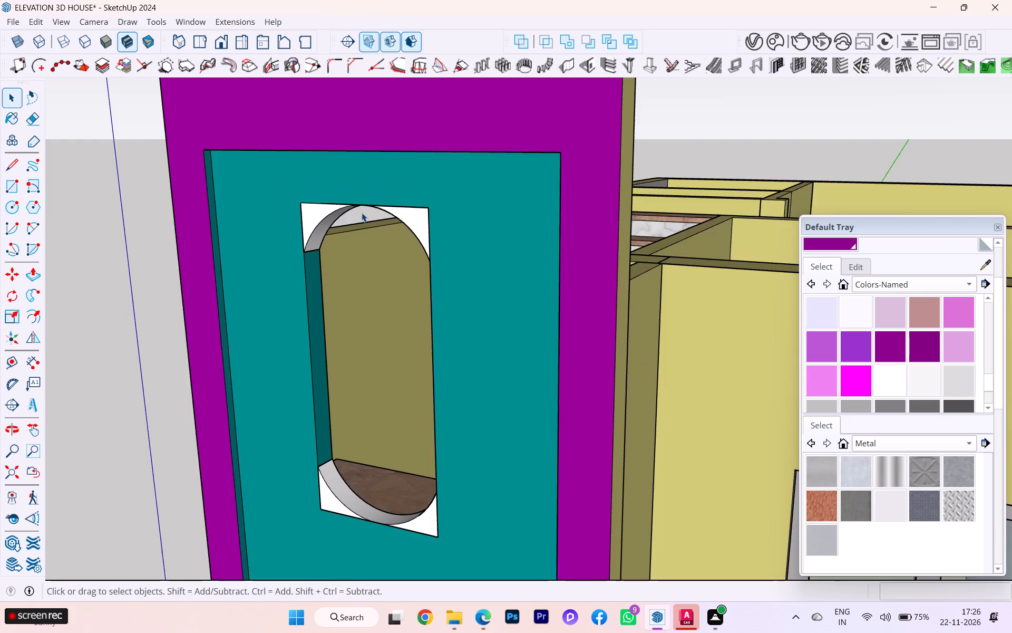
pyautogui.scroll(-2, 362, 213)
pyautogui.moveTo(344, 215); pyautogui.dragTo(432, 206, button='middle')
pyautogui.scroll(2, 517, 218)
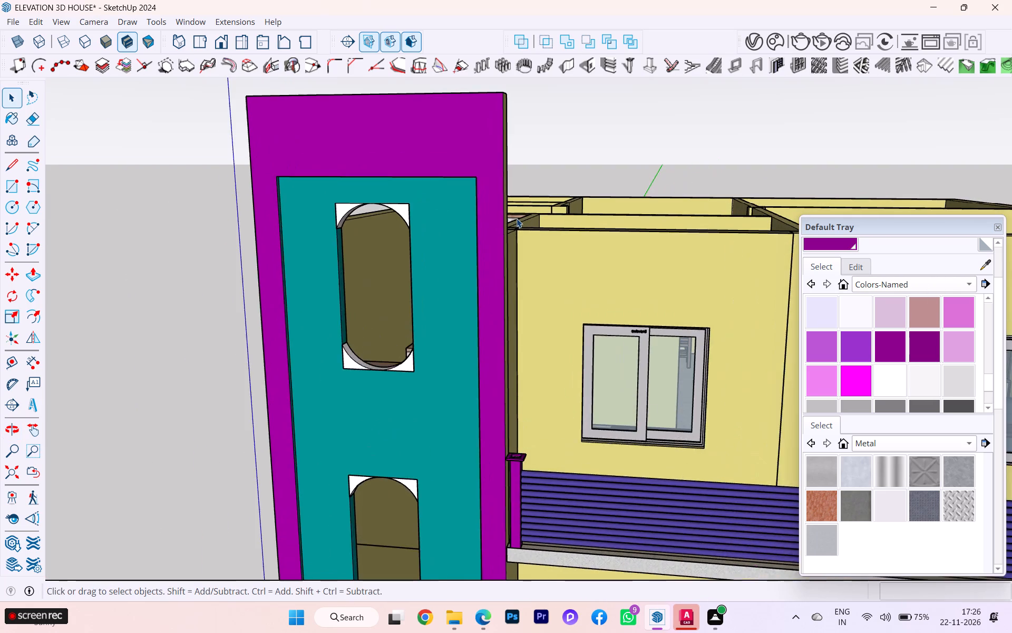
pyautogui.scroll(-4, 422, 216)
pyautogui.scroll(6, 421, 216)
pyautogui.scroll(3, 358, 215)
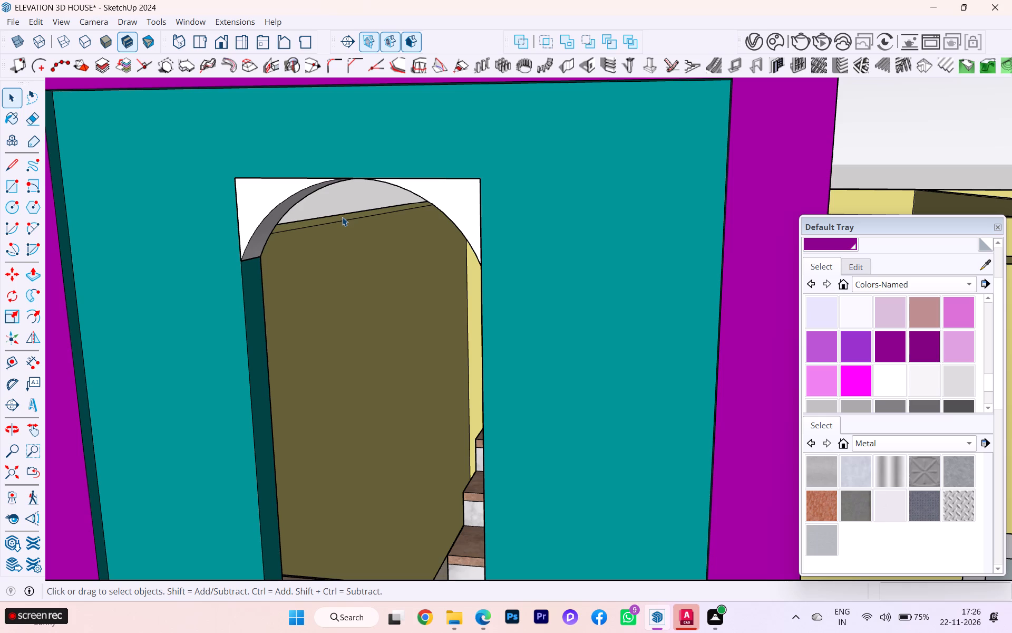
pyautogui.scroll(-3, 342, 217)
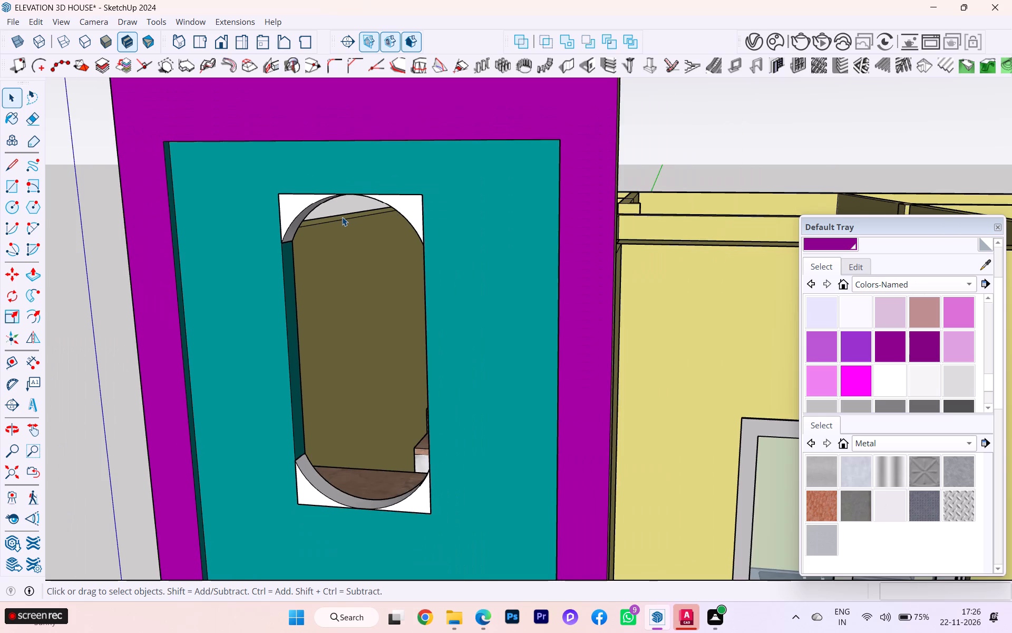
pyautogui.scroll(-2, 342, 217)
pyautogui.scroll(1, 342, 217)
pyautogui.scroll(-3, 342, 217)
pyautogui.moveTo(342, 217); pyautogui.dragTo(376, 222, button='middle')
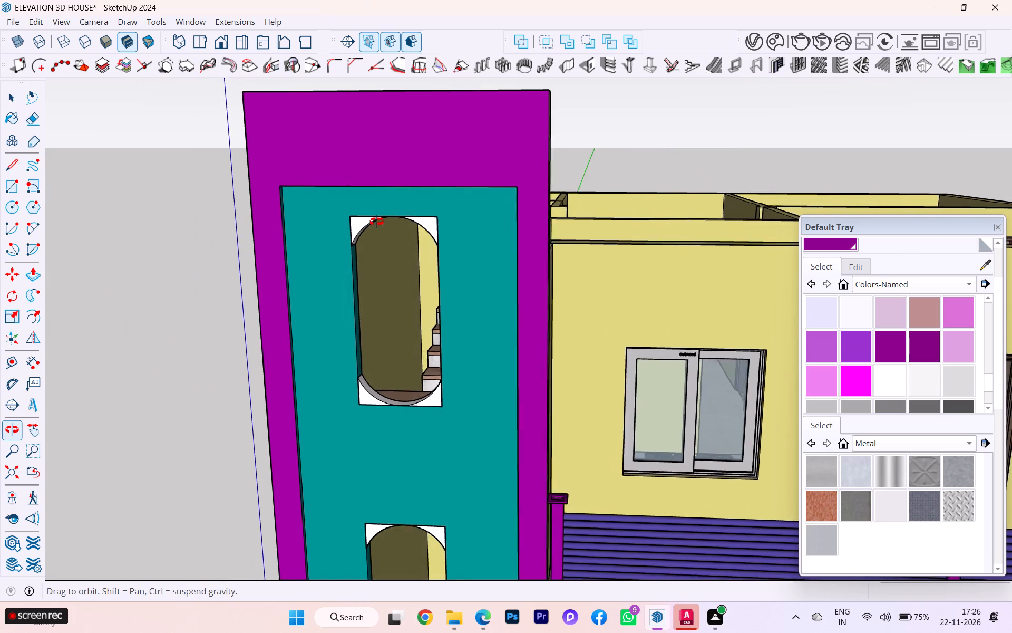
pyautogui.moveTo(376, 222); pyautogui.dragTo(384, 222, button='middle')
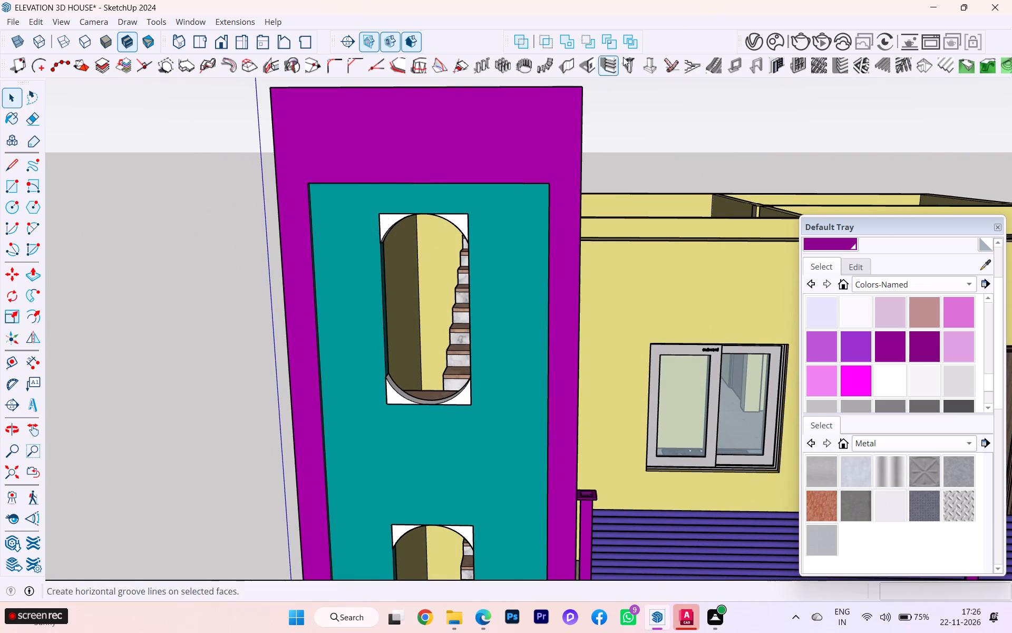
# Browse the 1001bit preset door and window frame types for a suitable frame design.
pyautogui.click(770, 70)
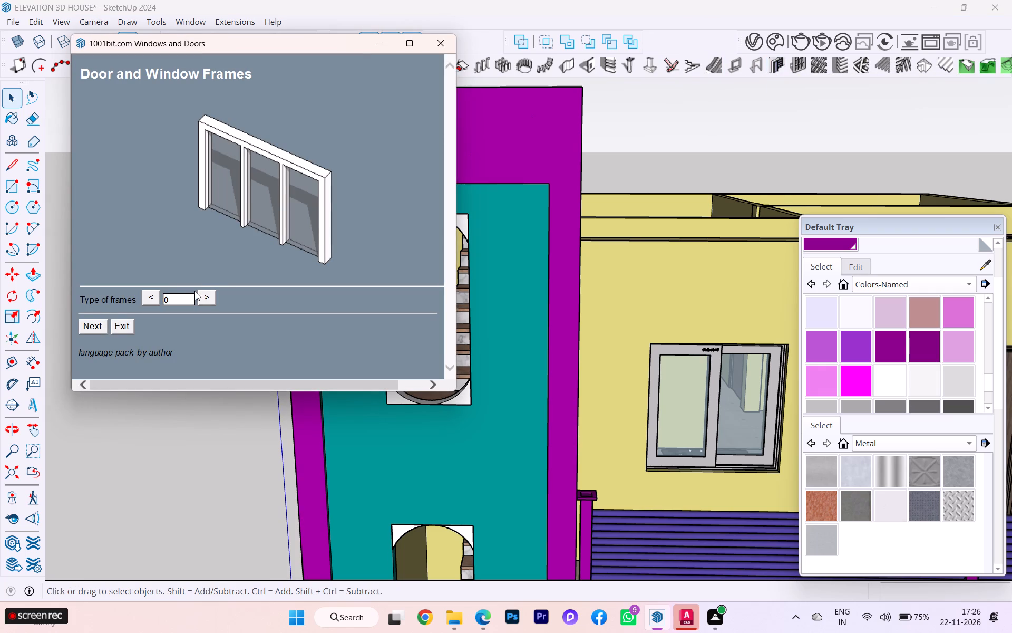
pyautogui.click(201, 290)
pyautogui.click(202, 293)
pyautogui.click(203, 289)
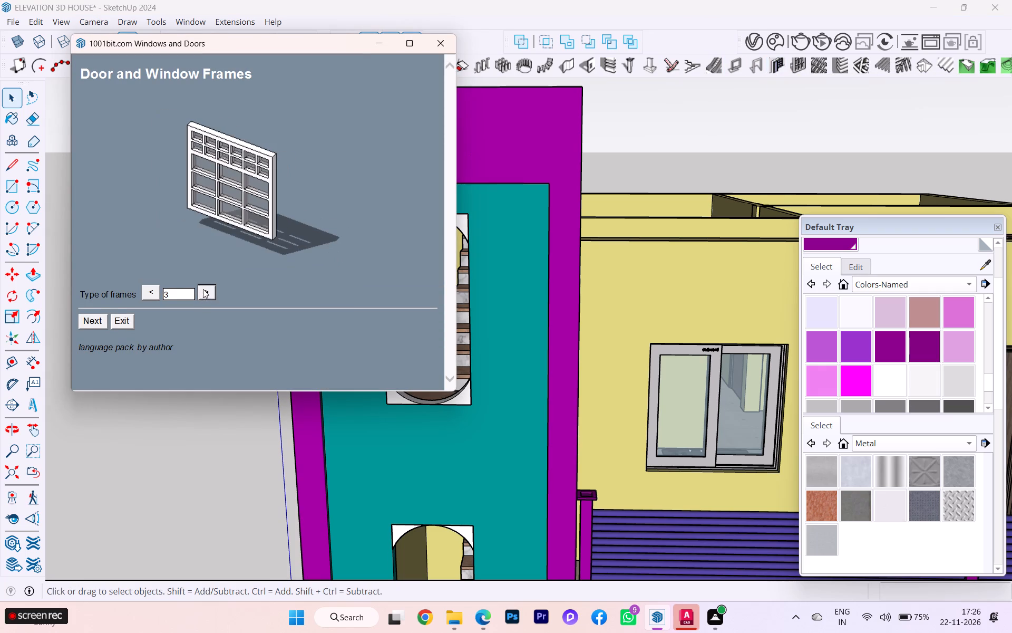
pyautogui.click(203, 289)
pyautogui.doubleClick(204, 288)
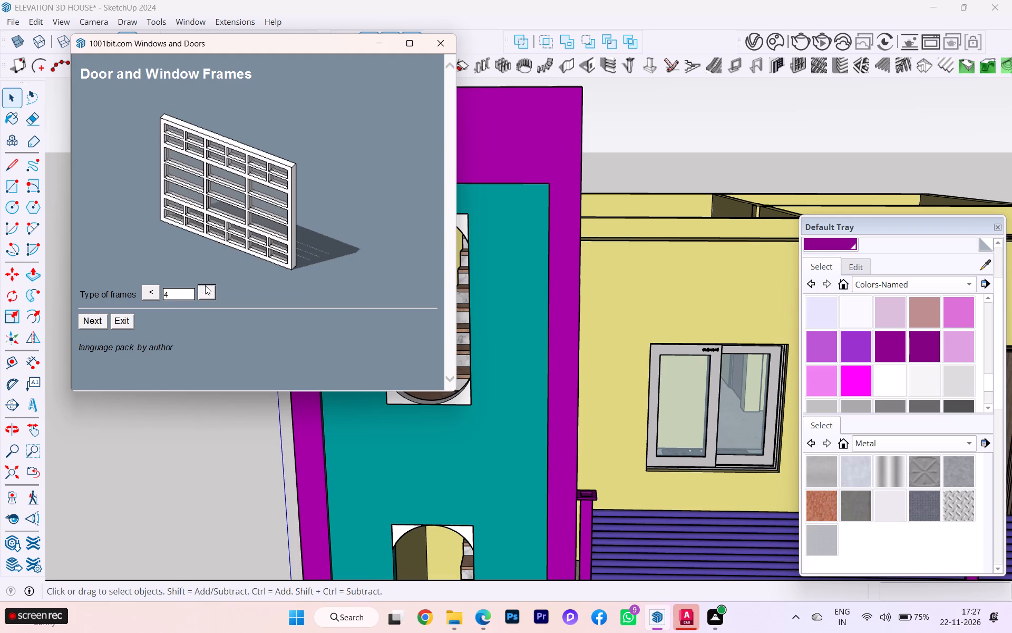
pyautogui.click(205, 285)
pyautogui.click(205, 286)
pyautogui.click(205, 286)
pyautogui.click(205, 286)
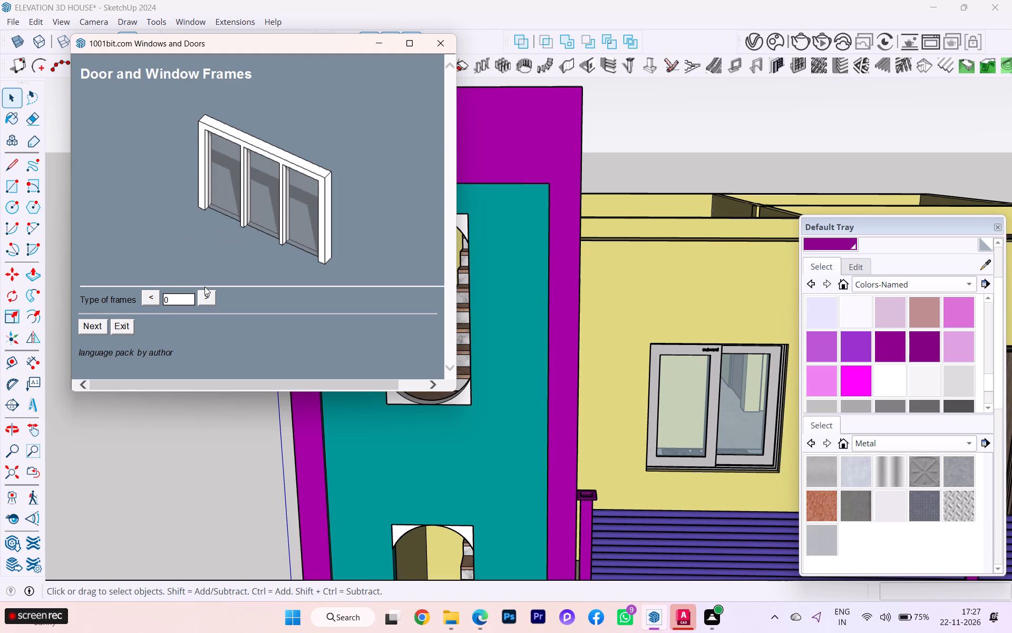
pyautogui.click(205, 286)
pyautogui.click(205, 287)
pyautogui.click(202, 292)
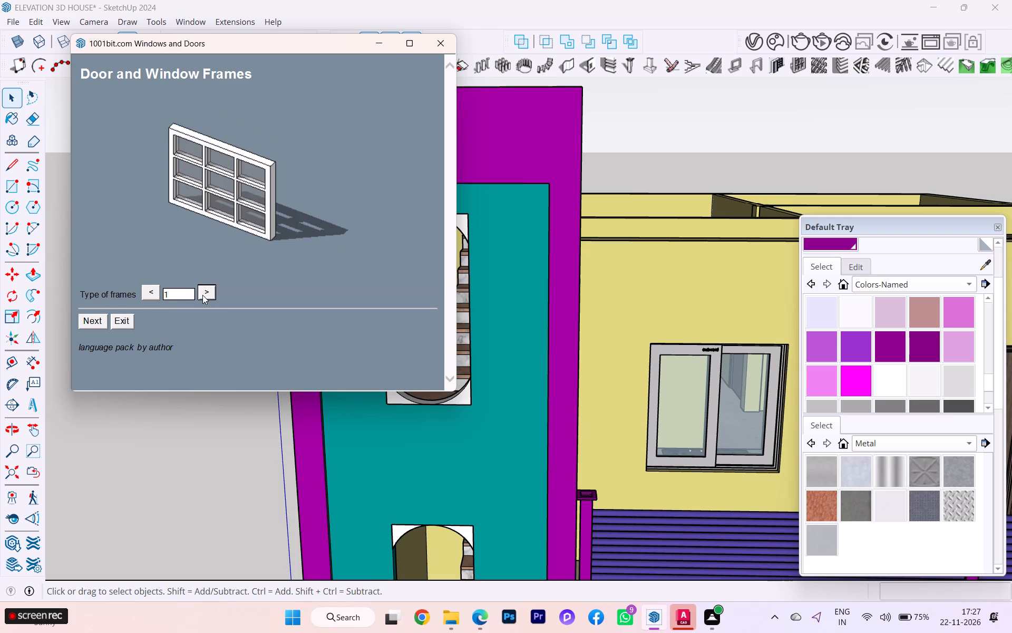
pyautogui.click(202, 295)
pyautogui.click(202, 295)
pyautogui.click(202, 295)
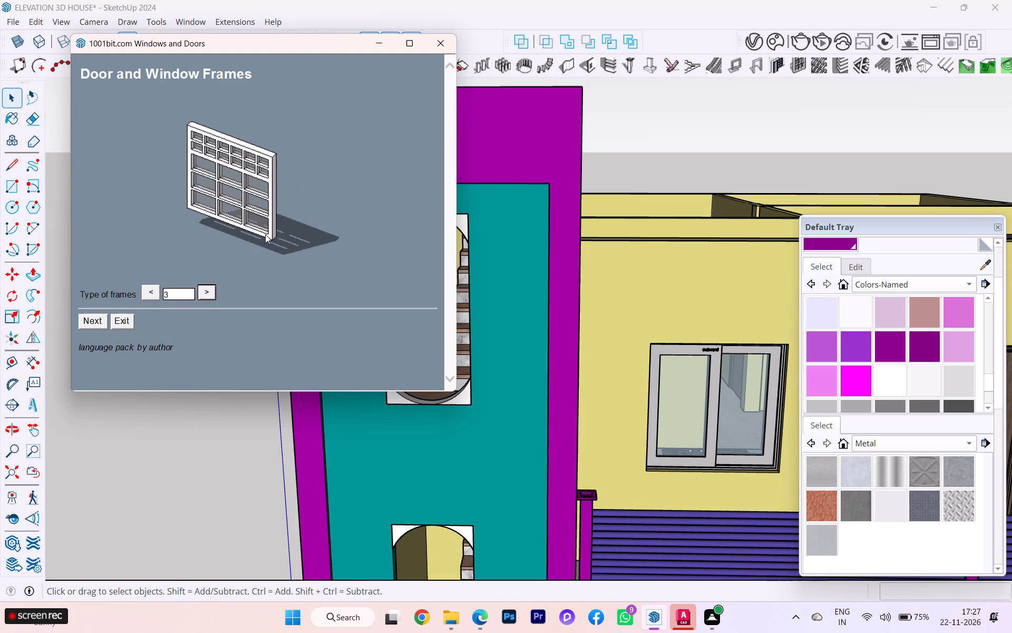
pyautogui.click(450, 43)
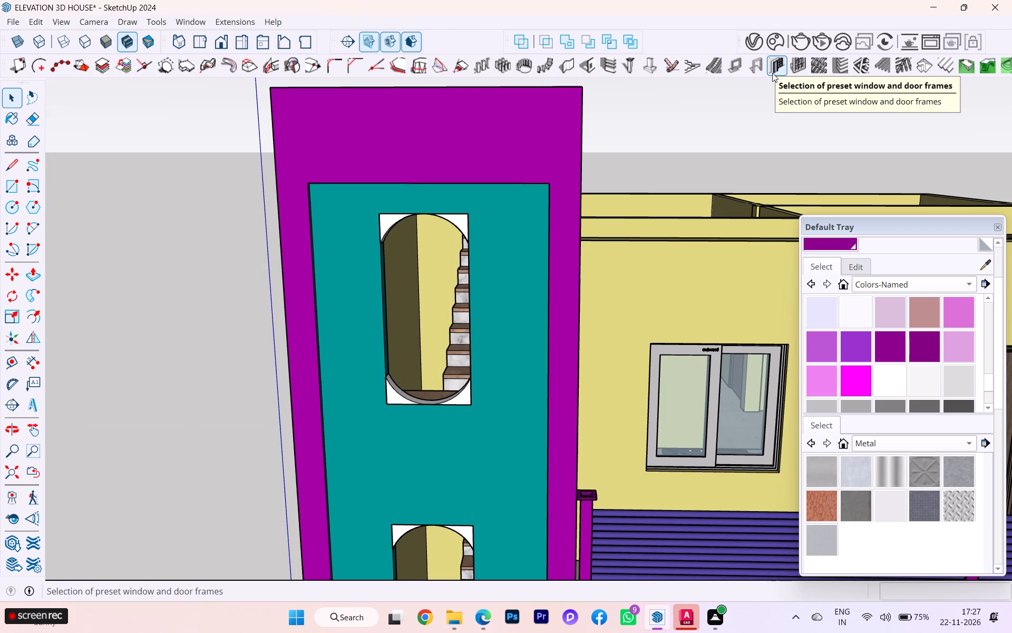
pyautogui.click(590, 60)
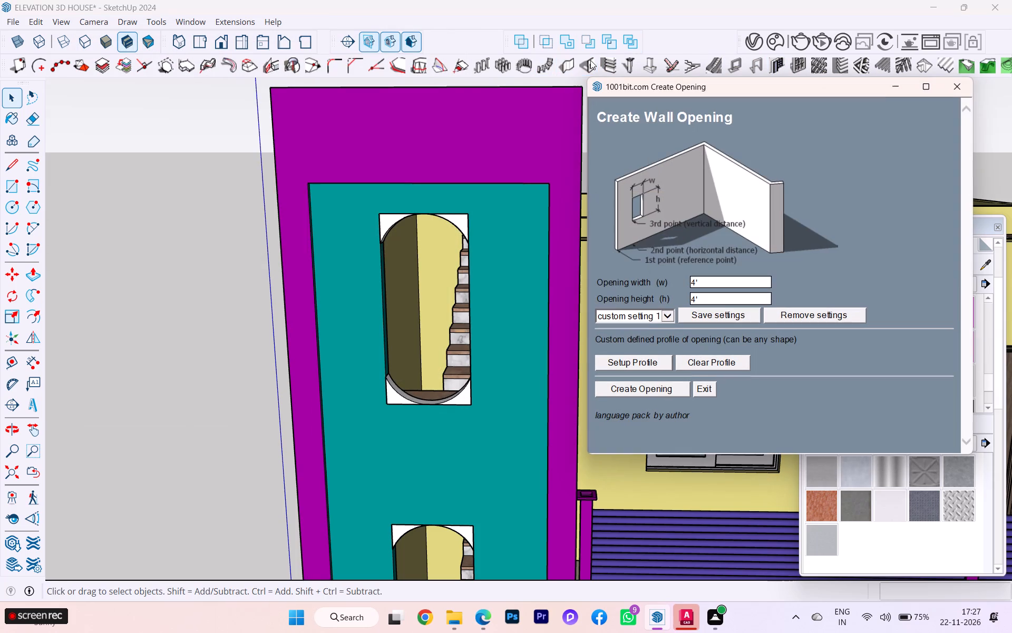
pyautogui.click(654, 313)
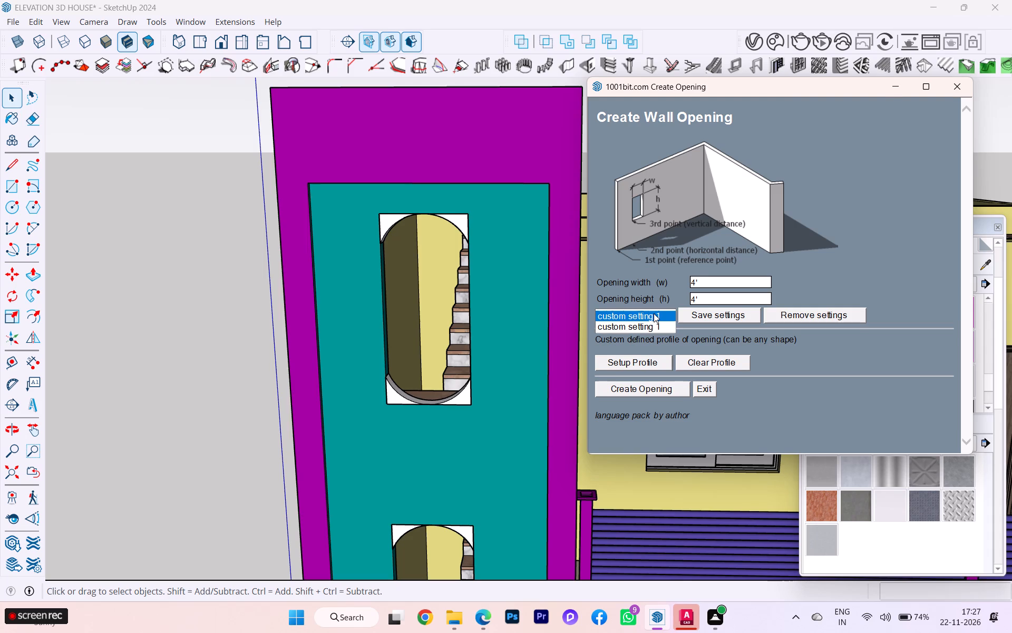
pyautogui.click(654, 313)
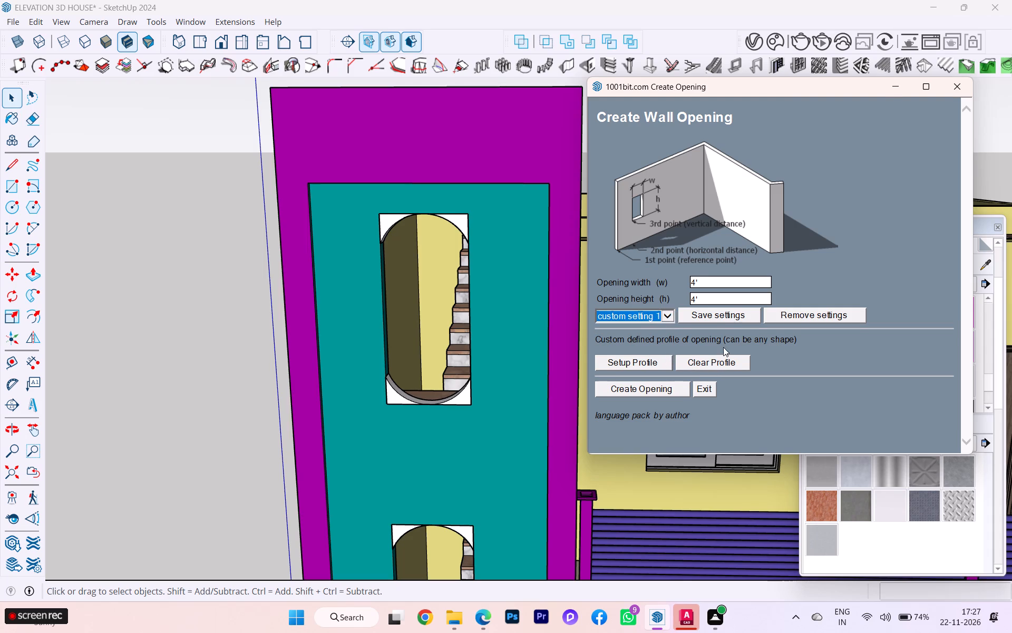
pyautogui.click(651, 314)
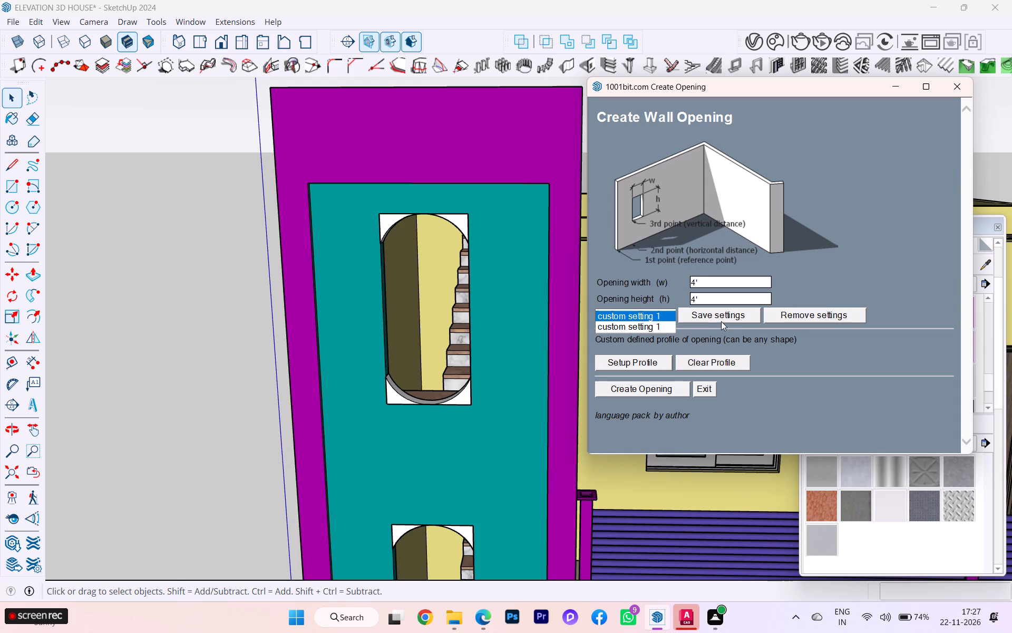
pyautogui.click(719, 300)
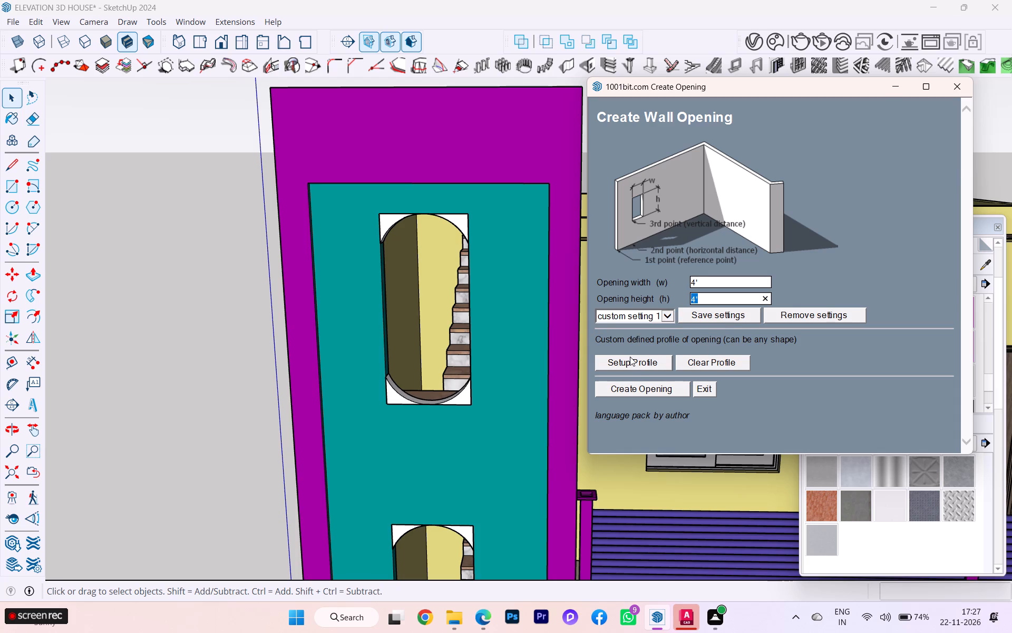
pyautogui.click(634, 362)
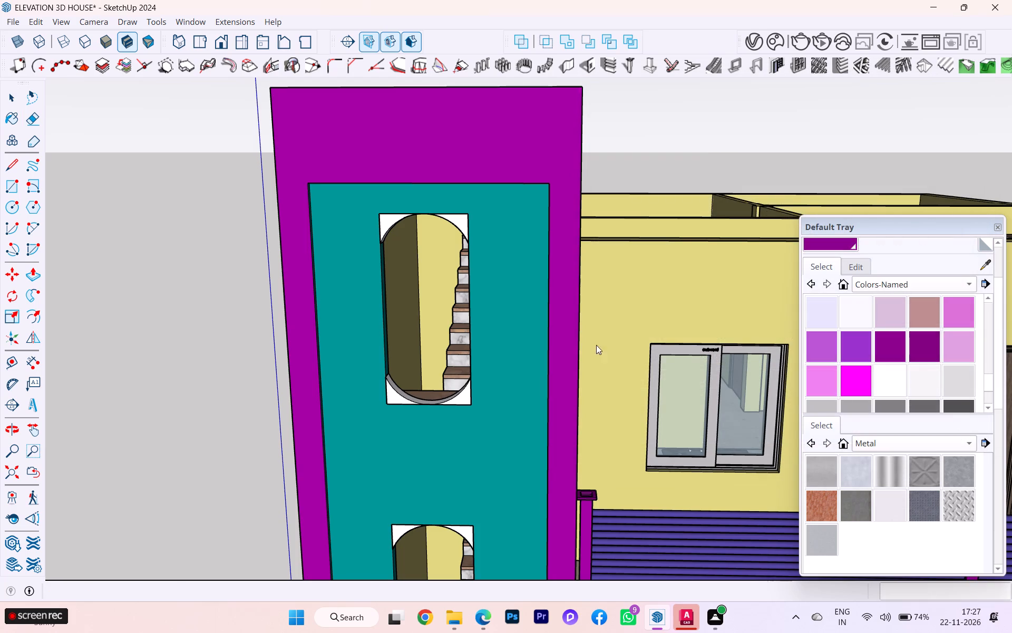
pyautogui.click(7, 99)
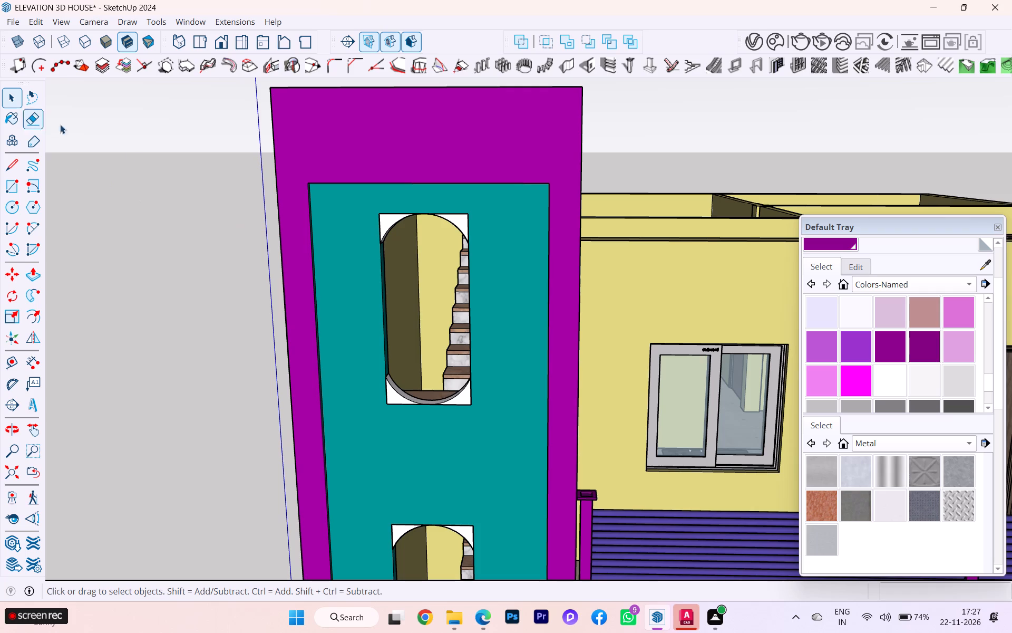
# Delete the top and bottom arched infills from the upper stair wall opening.
pyautogui.click(156, 159)
pyautogui.scroll(-4, 160, 180)
pyautogui.scroll(-1, 347, 223)
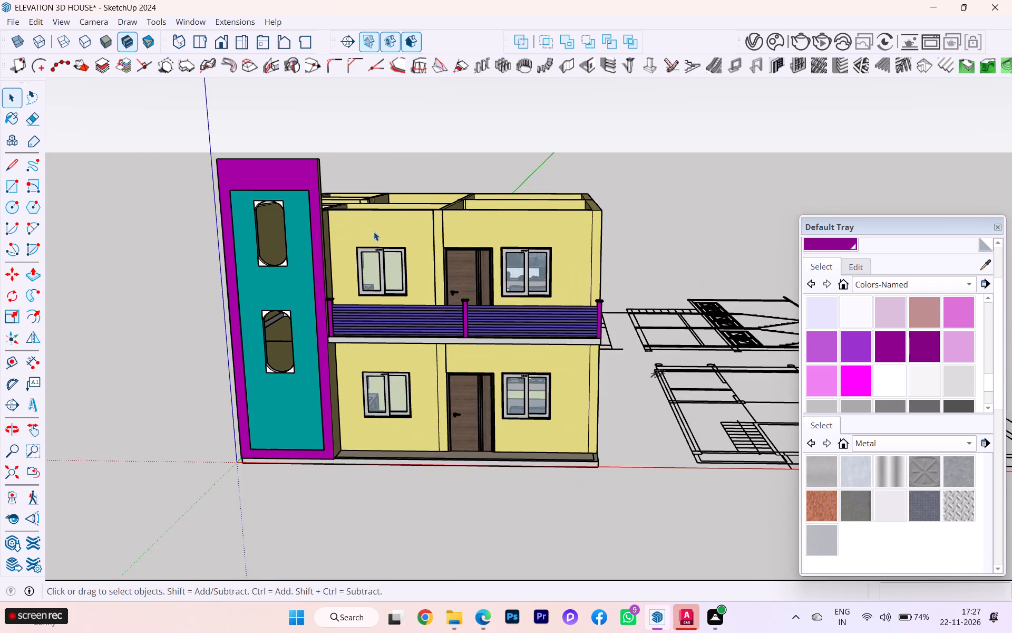
pyautogui.scroll(-1, 374, 232)
pyautogui.moveTo(374, 232); pyautogui.dragTo(480, 241, button='middle')
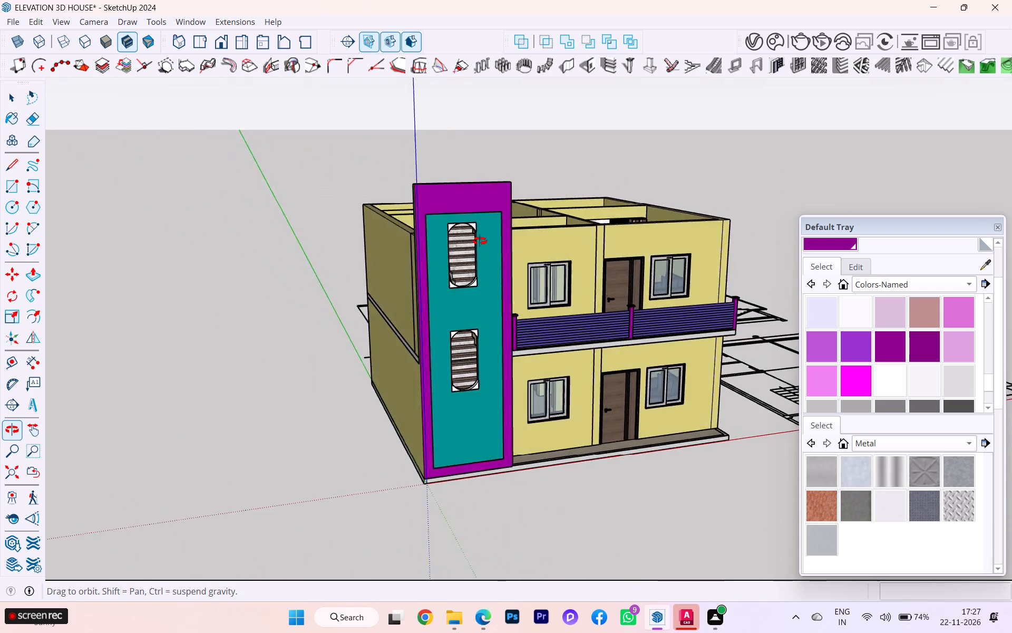
pyautogui.moveTo(480, 241); pyautogui.dragTo(413, 235, button='middle')
pyautogui.scroll(10, 346, 211)
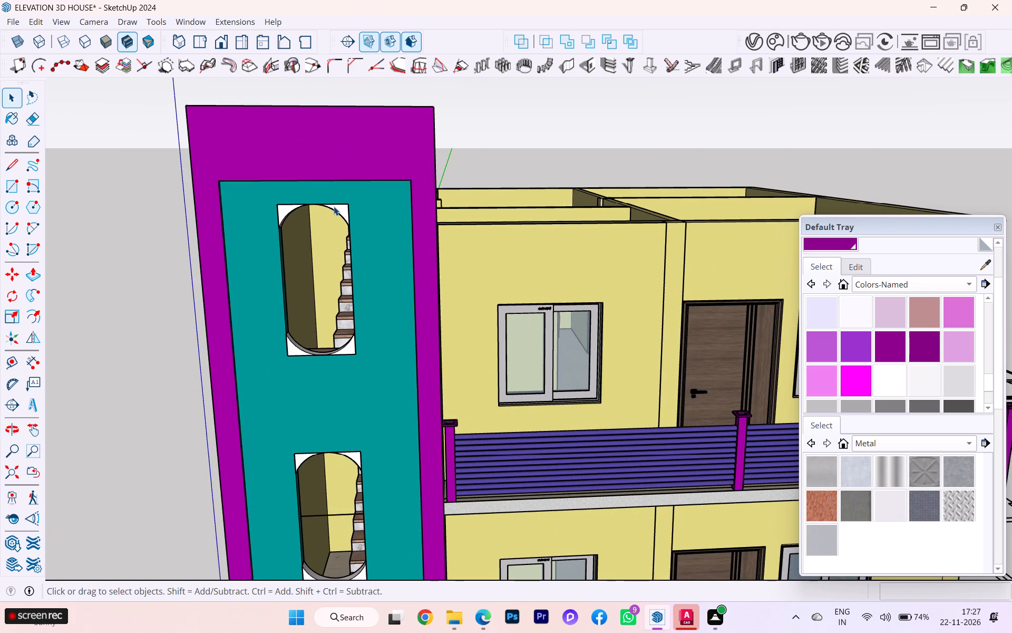
pyautogui.click(334, 206)
pyautogui.scroll(3, 333, 207)
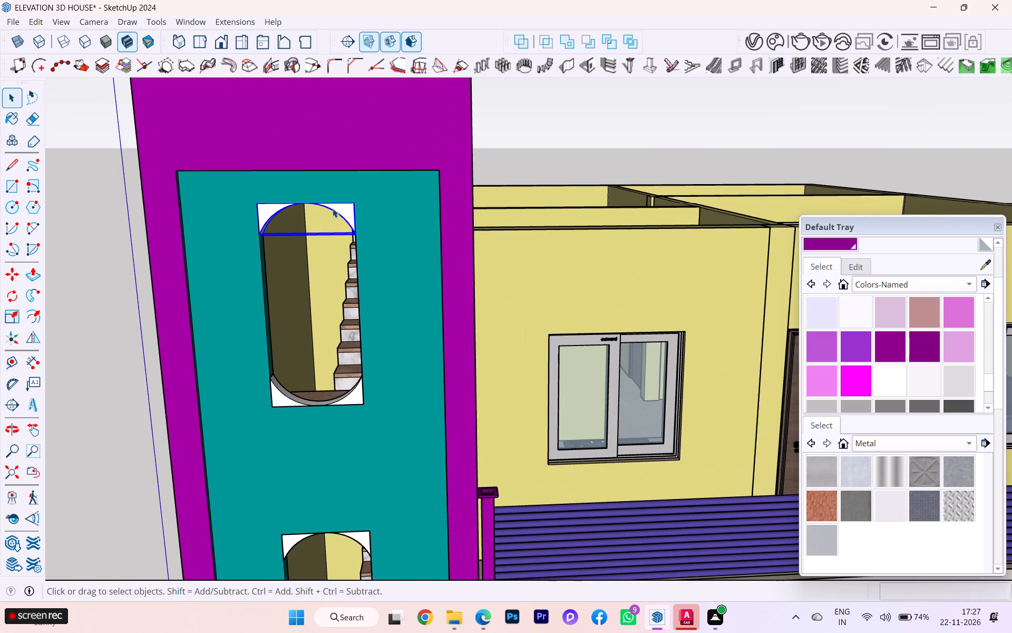
pyautogui.scroll(1, 333, 208)
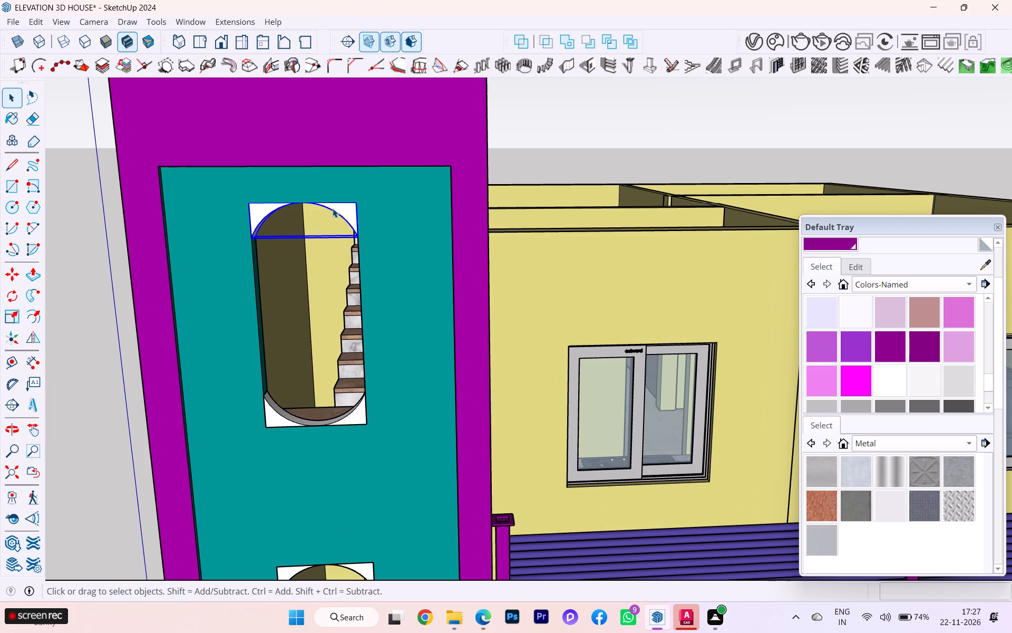
pyautogui.press('Delete')
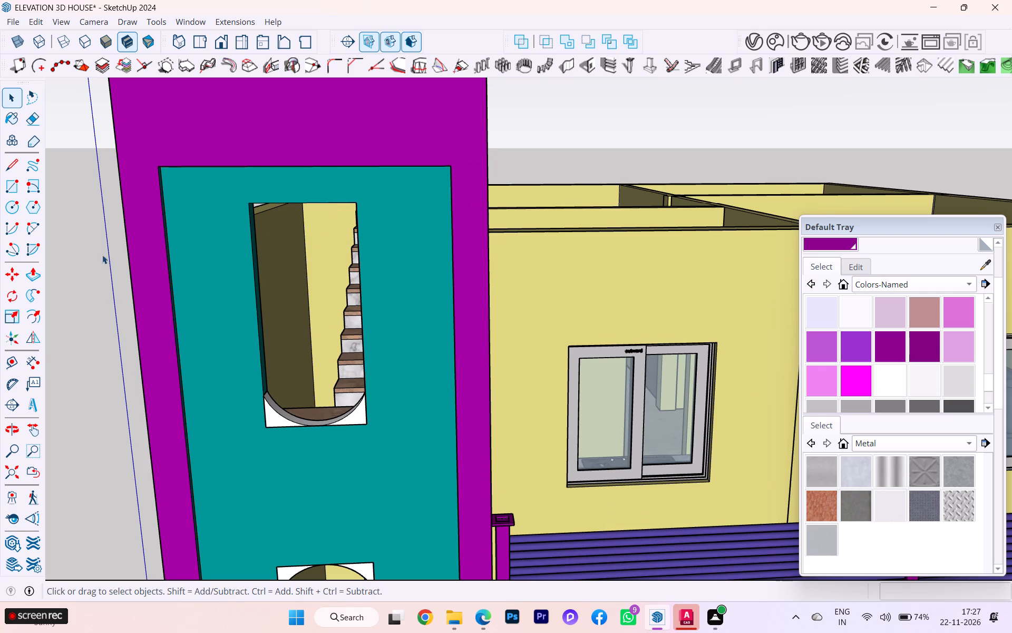
pyautogui.click(290, 419)
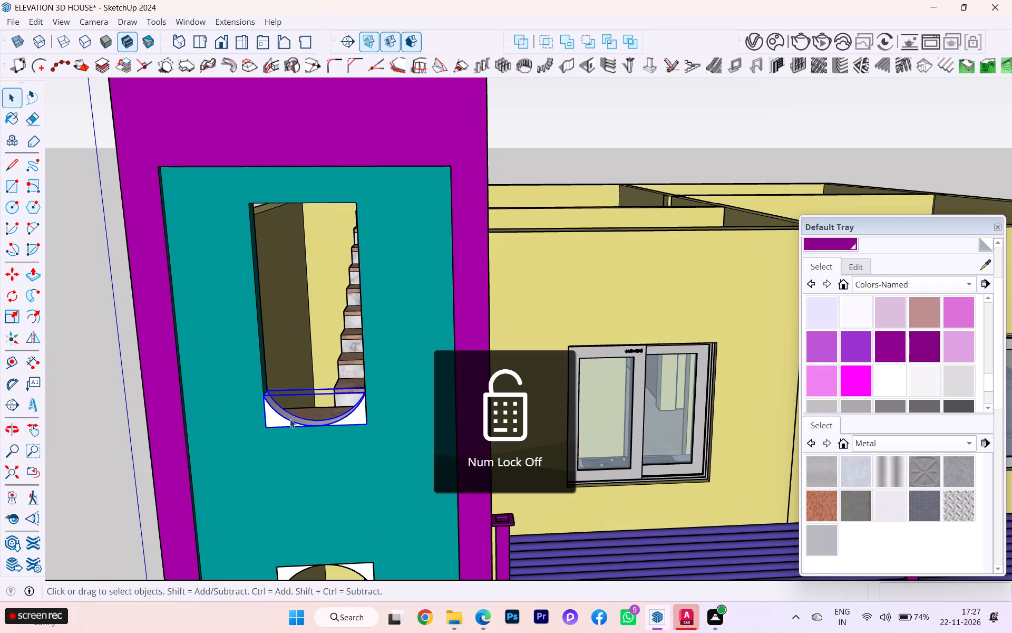
pyautogui.press('Home')
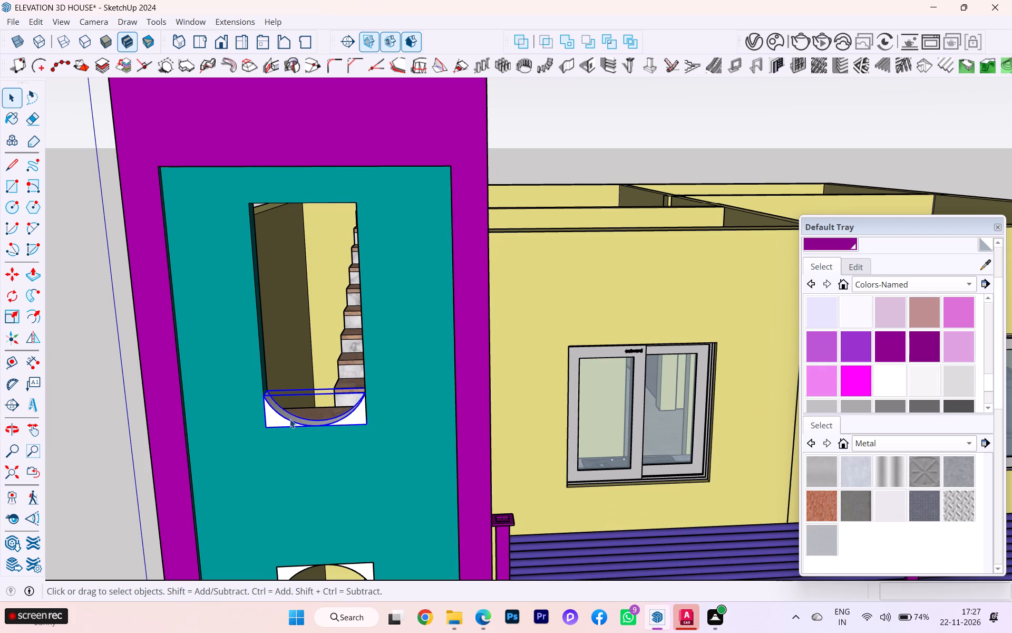
pyautogui.press('Delete')
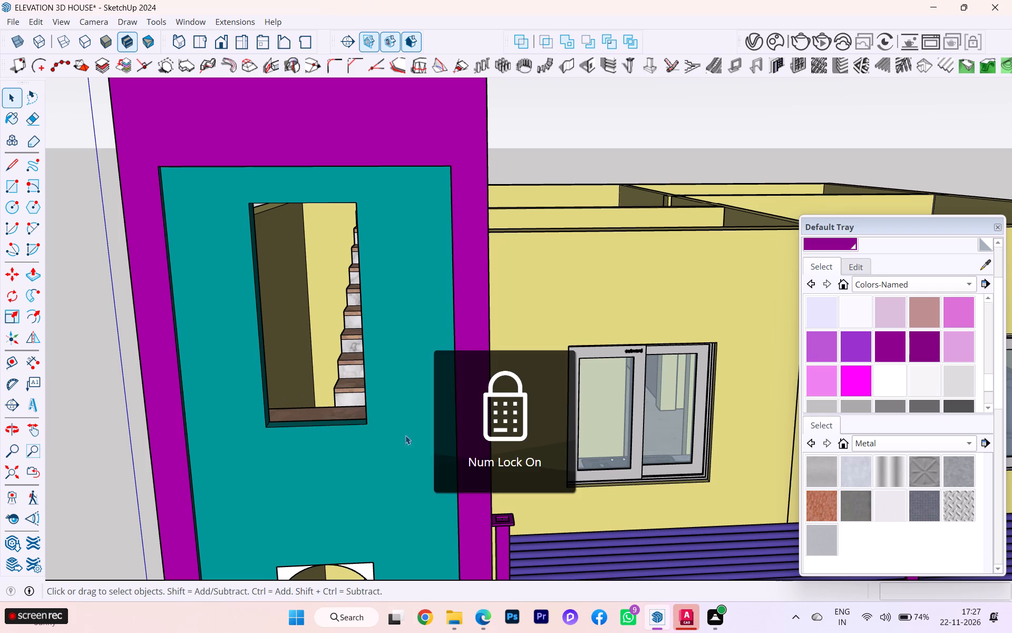
# Delete the top and bottom arched infills from the lower stair wall opening.
pyautogui.scroll(-3, 114, 31)
pyautogui.scroll(1, 112, 38)
pyautogui.scroll(-4, 112, 39)
pyautogui.scroll(-4, 367, 195)
pyautogui.scroll(2, 365, 196)
pyautogui.scroll(-1, 364, 196)
pyautogui.scroll(1, 362, 196)
pyautogui.scroll(-1, 362, 196)
pyautogui.scroll(-2, 373, 238)
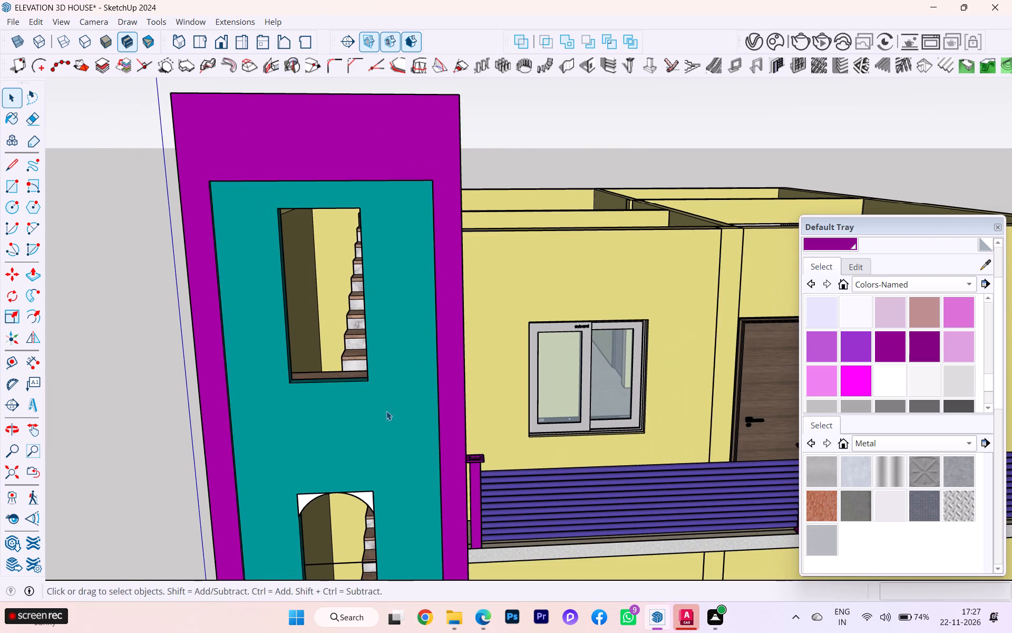
pyautogui.click(371, 501)
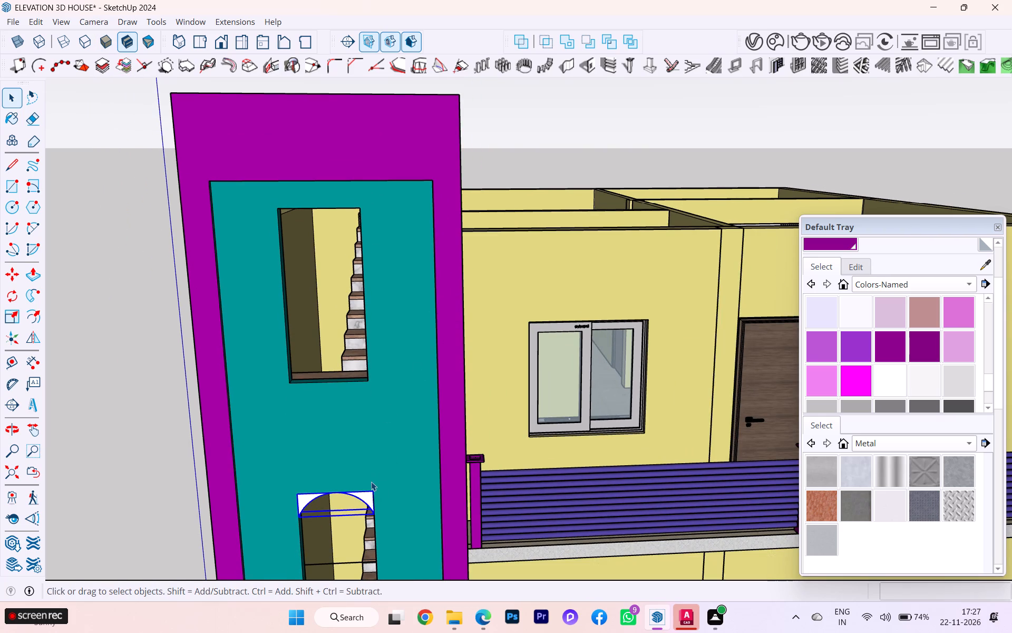
pyautogui.press('Delete')
pyautogui.scroll(-5, 213, 328)
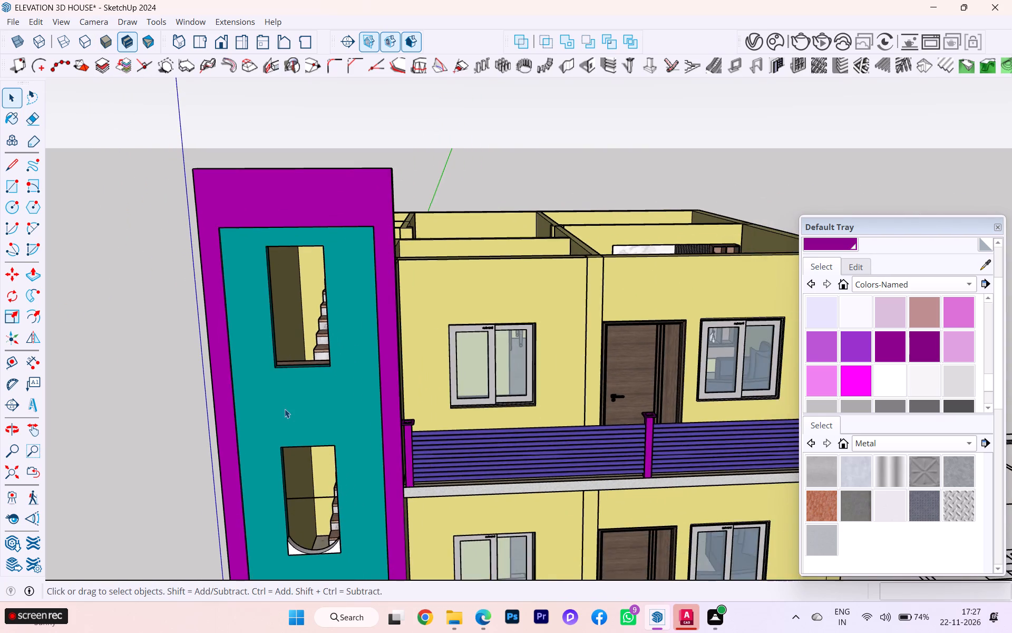
pyautogui.scroll(-3, 285, 409)
pyautogui.scroll(4, 312, 523)
pyautogui.click(290, 511)
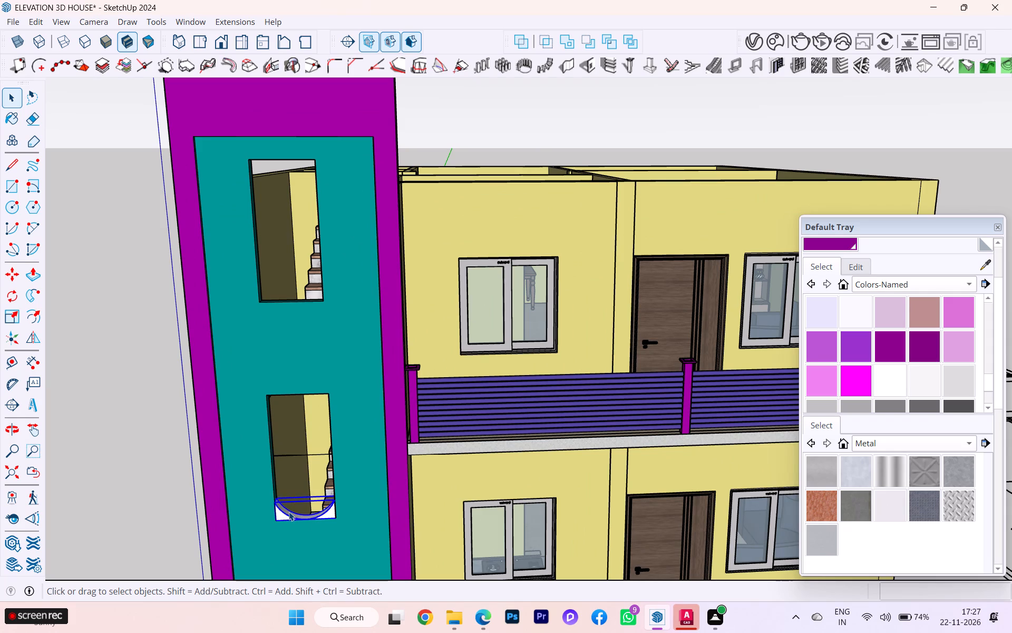
pyautogui.press('Delete')
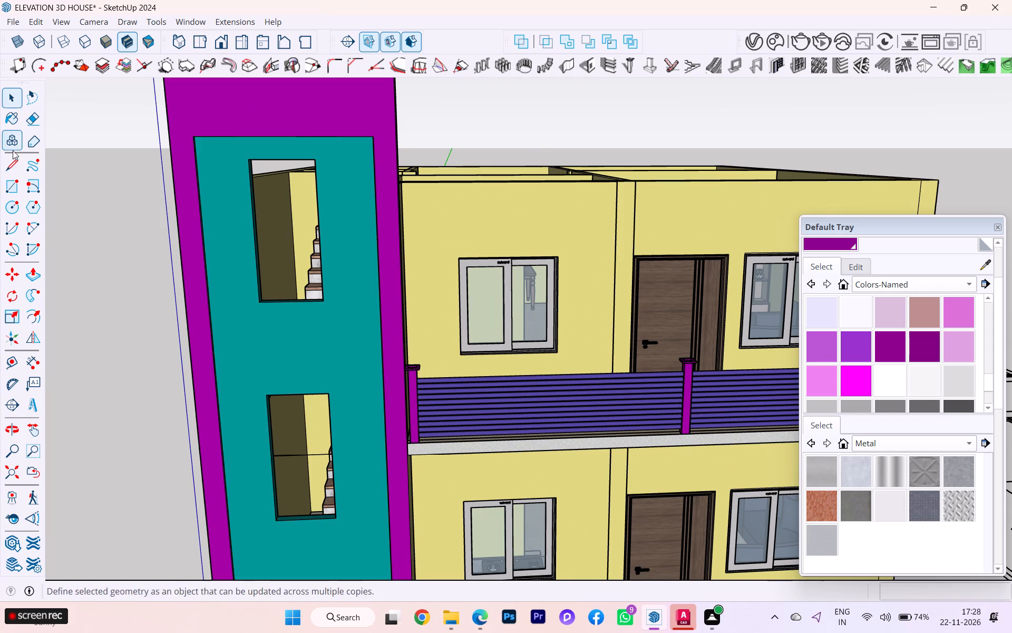
# Draw a rectangle about 5' 2" by 2' 4" across each of the two stair wall openings, corner to corner.
pyautogui.click(14, 193)
pyautogui.scroll(3, 287, 157)
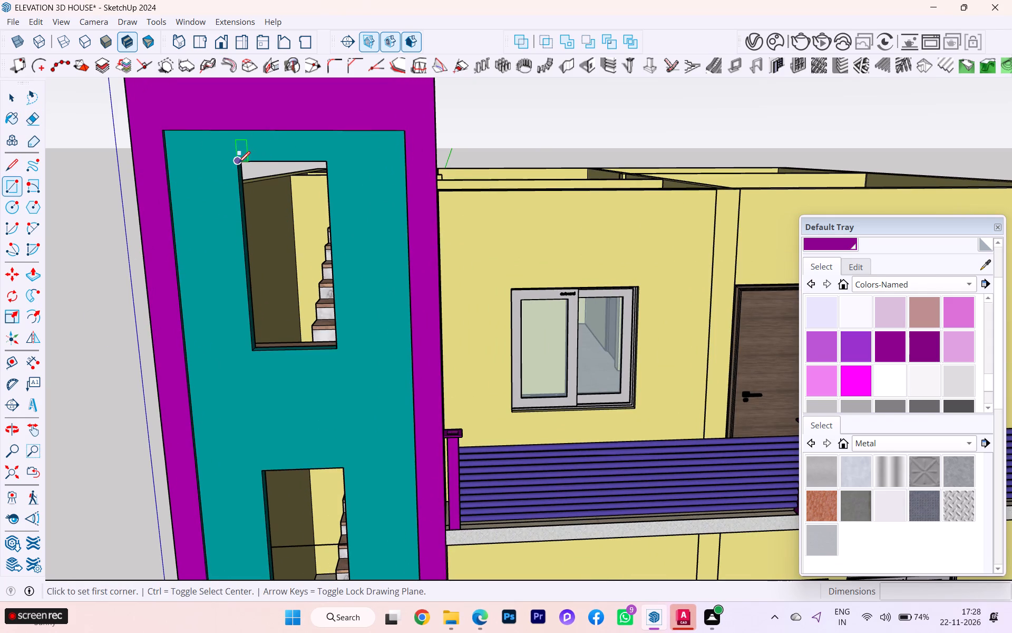
pyautogui.click(238, 163)
pyautogui.click(339, 348)
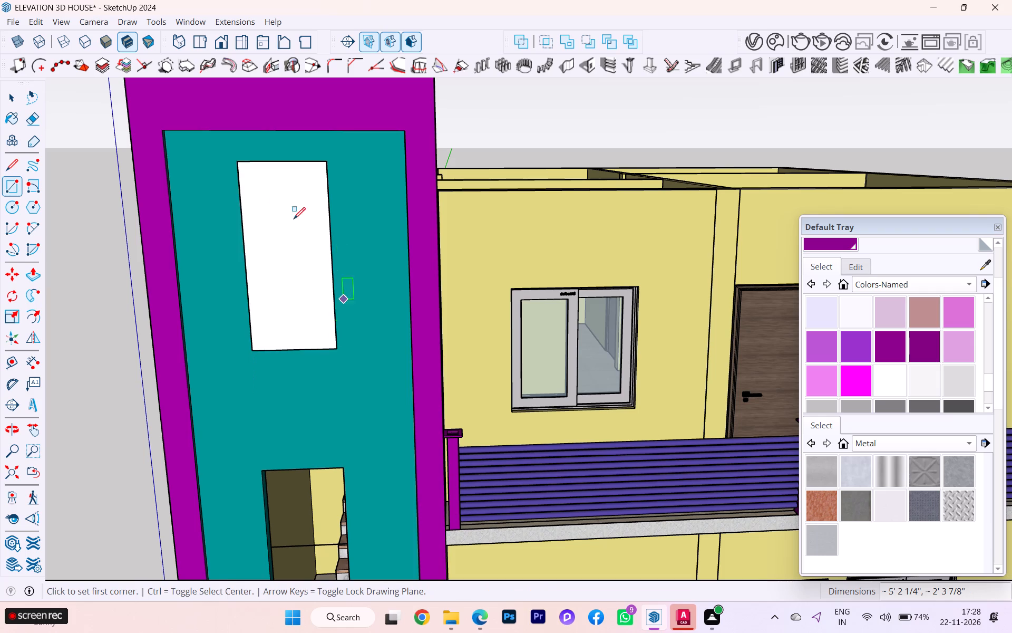
pyautogui.scroll(-2, 230, 186)
pyautogui.scroll(2, 230, 186)
pyautogui.scroll(-4, 230, 186)
pyautogui.click(257, 429)
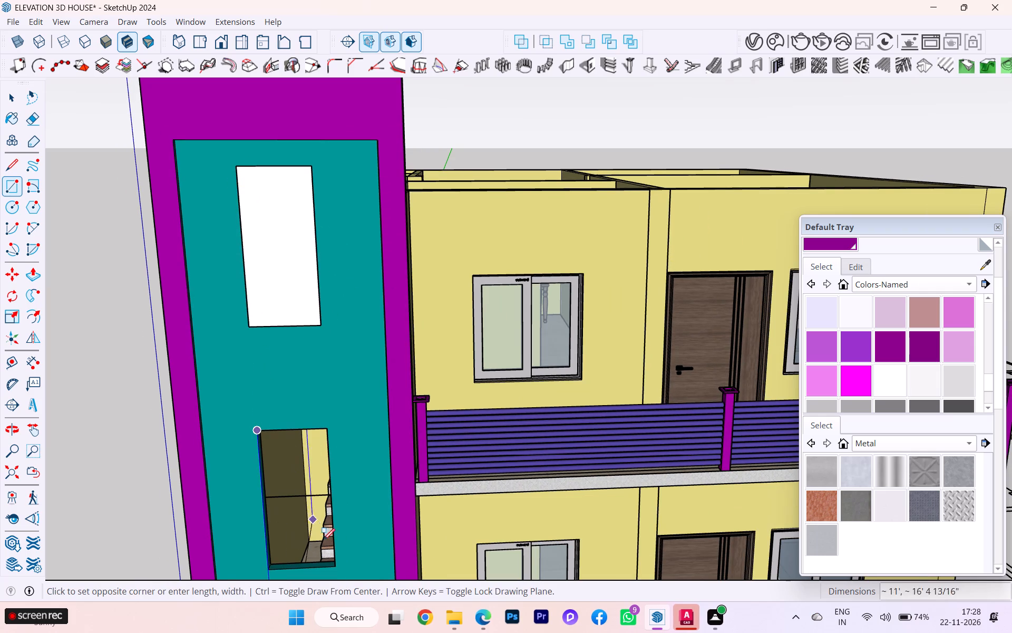
pyautogui.scroll(6, 338, 570)
pyautogui.scroll(-2, 338, 570)
pyautogui.scroll(3, 338, 570)
pyautogui.click(335, 564)
pyautogui.scroll(-7, 376, 505)
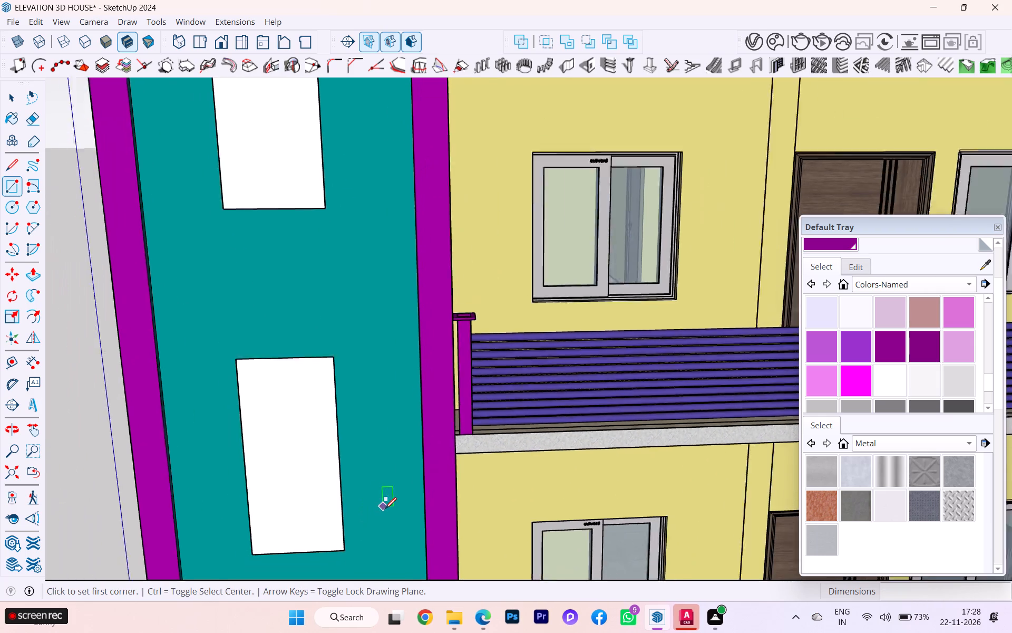
pyautogui.scroll(-1, 385, 509)
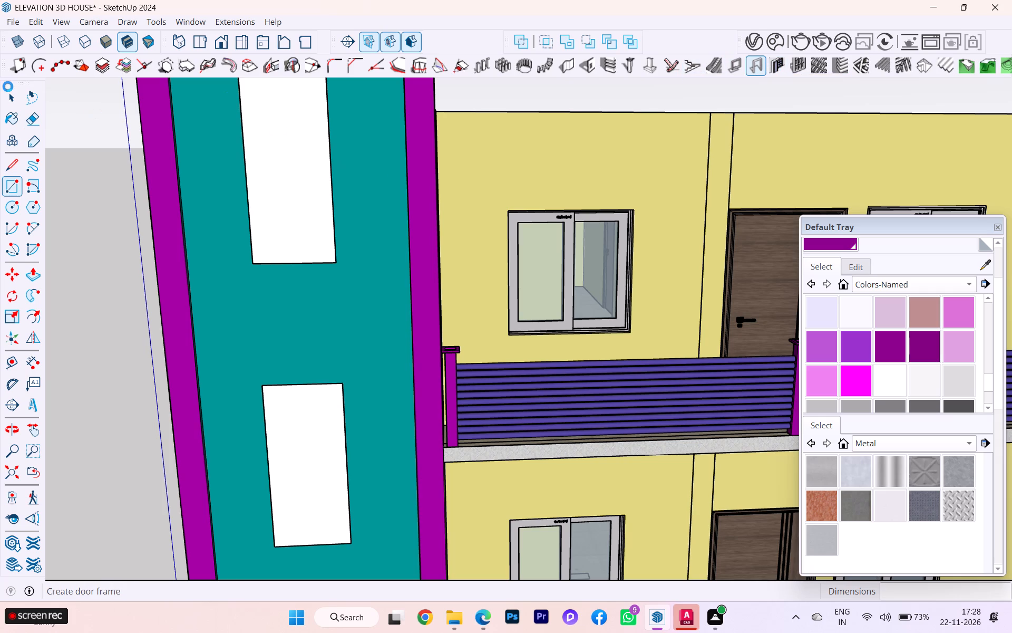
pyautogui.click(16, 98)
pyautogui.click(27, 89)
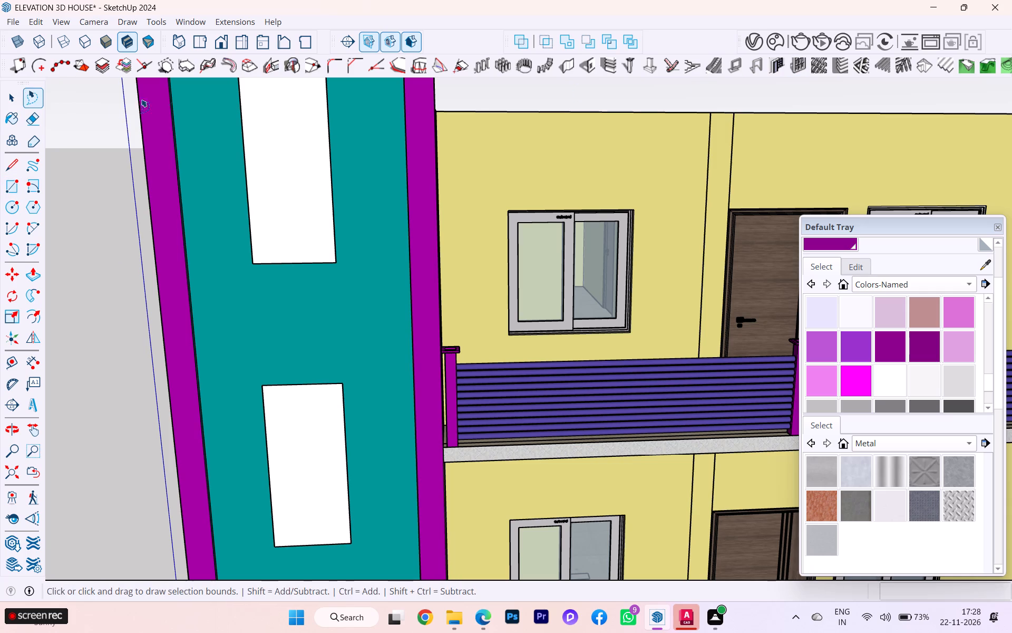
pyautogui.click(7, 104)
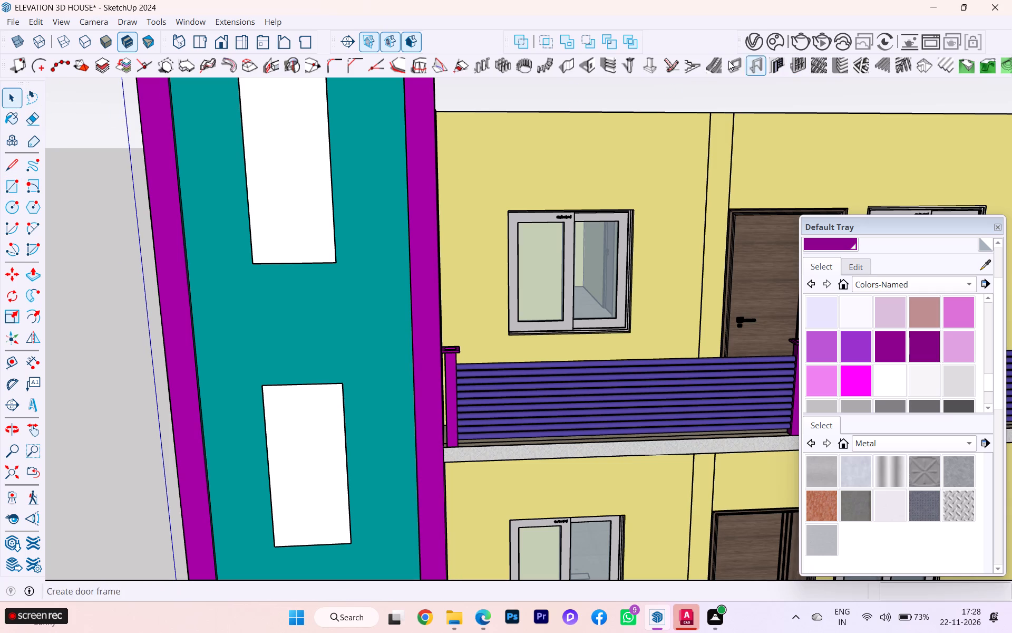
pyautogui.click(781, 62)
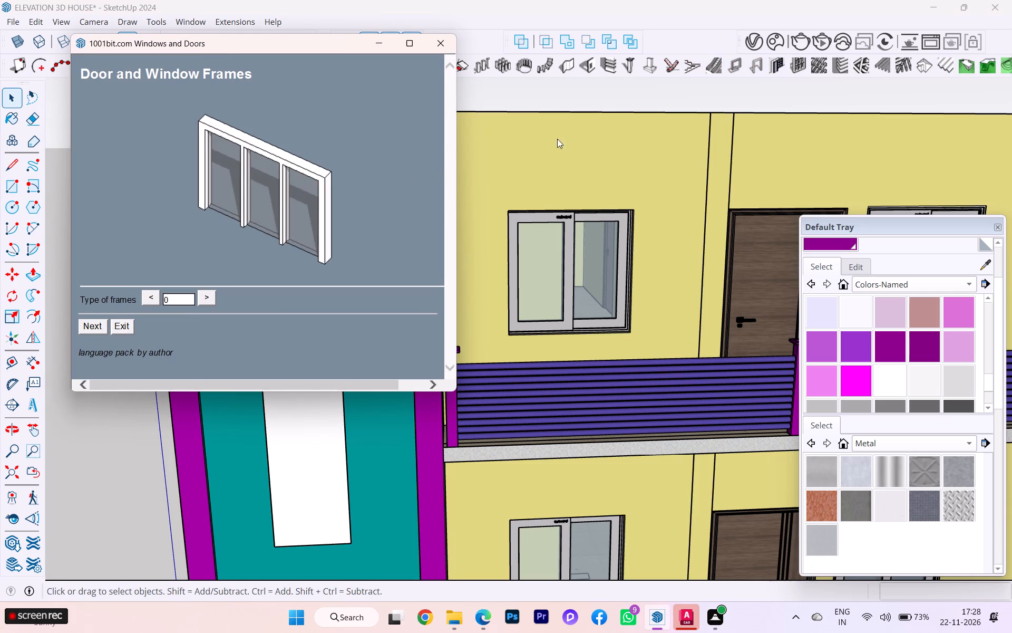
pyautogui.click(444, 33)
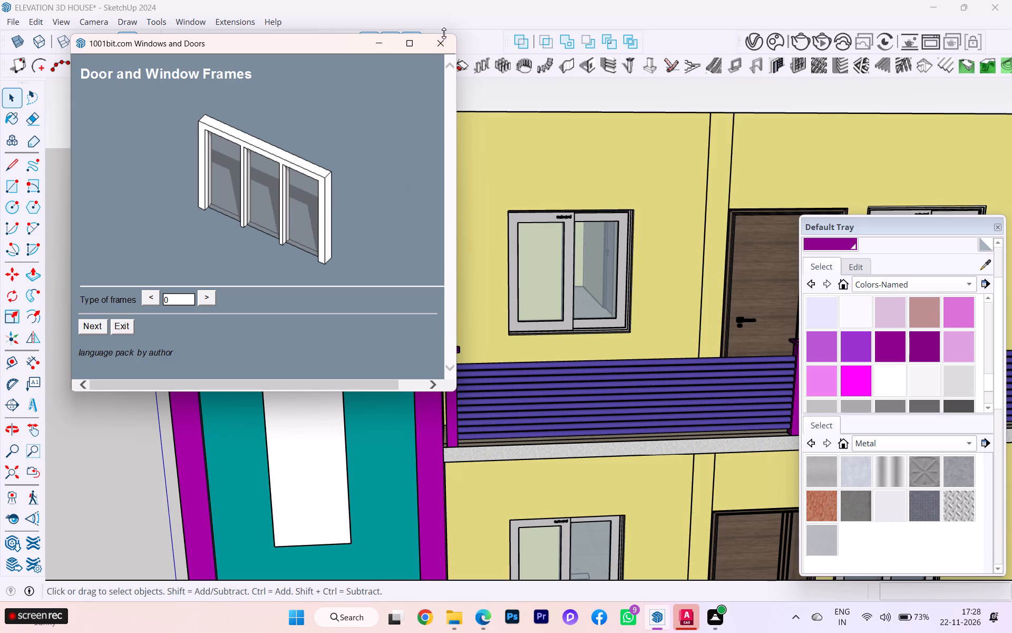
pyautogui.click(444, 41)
# Create a 1001bit Panel divider with 2 rows and 2 columns on the lower stair wall opening's face.
pyautogui.click(800, 66)
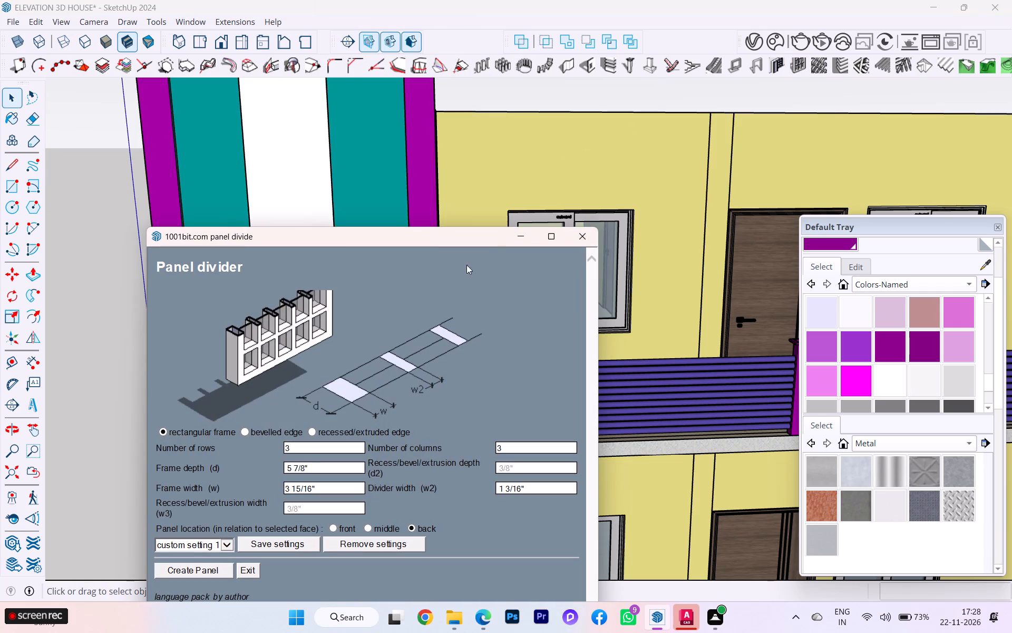
pyautogui.moveTo(303, 454); pyautogui.dragTo(253, 459)
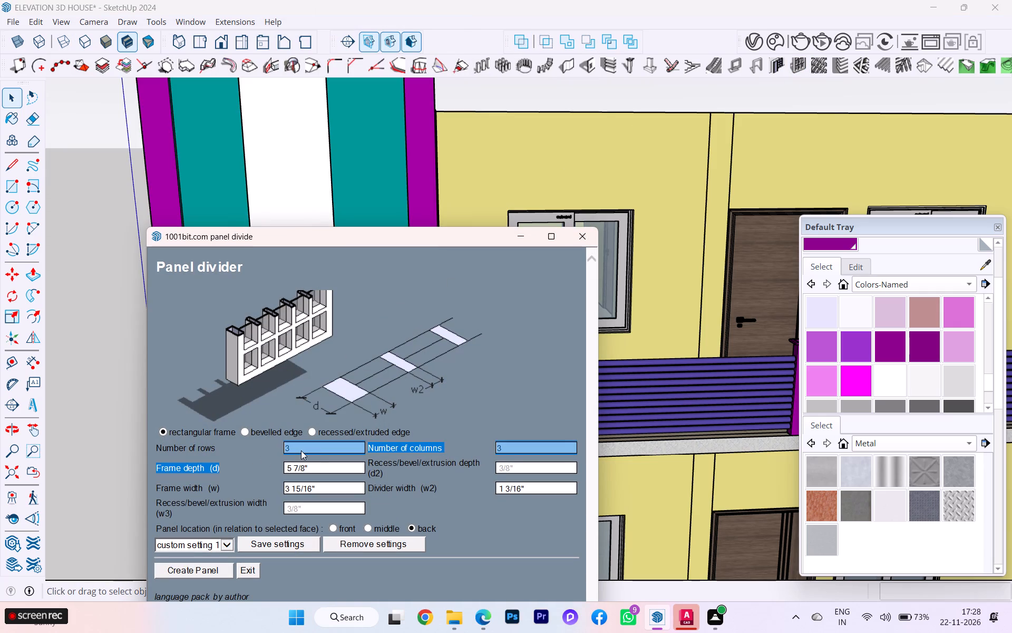
pyautogui.moveTo(296, 446); pyautogui.dragTo(274, 447)
pyautogui.press('1')
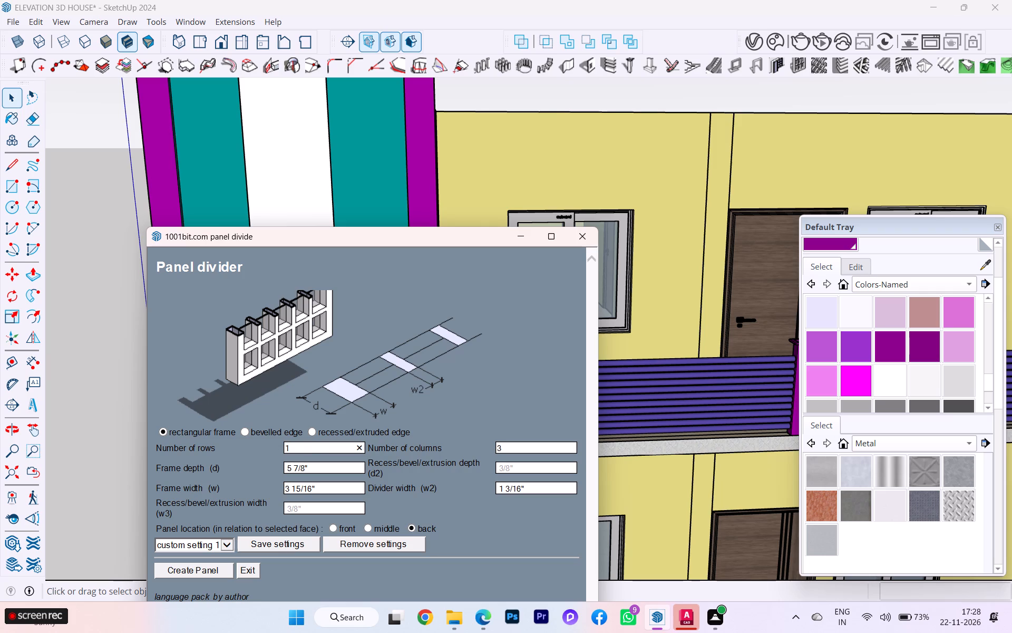
pyautogui.moveTo(505, 446); pyautogui.dragTo(464, 440)
pyautogui.press('2')
pyautogui.click(288, 449)
pyautogui.press('2')
pyautogui.click(186, 567)
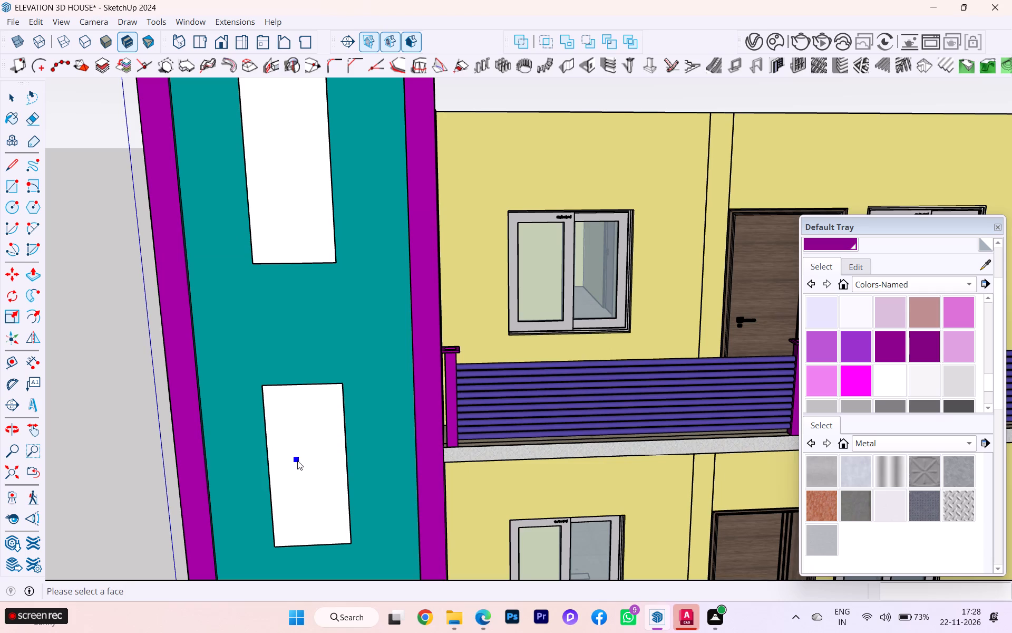
pyautogui.click(295, 460)
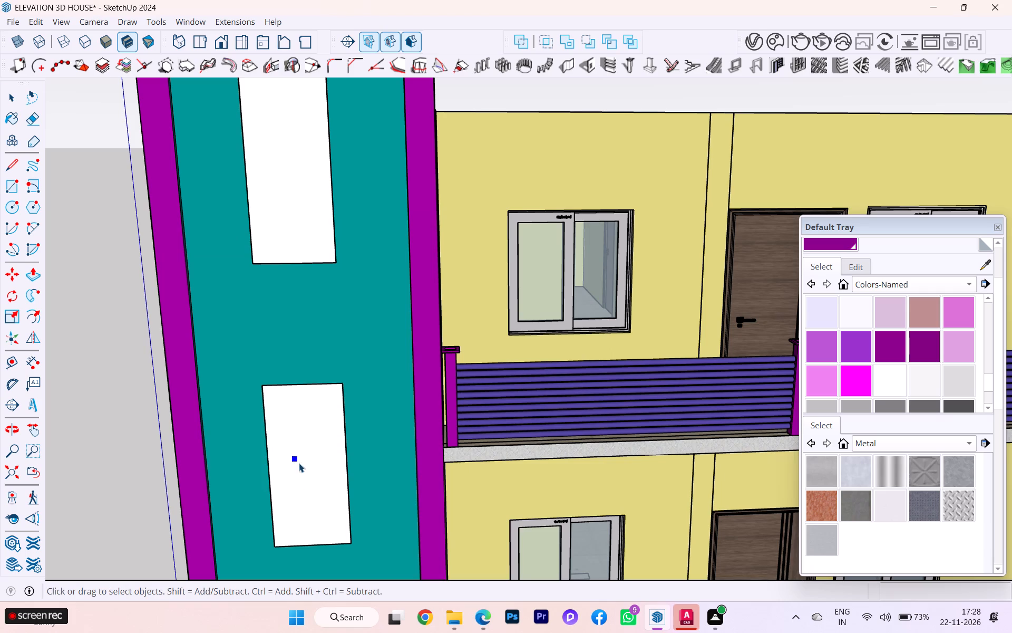
# Create a matching Panel divider with 2 rows and 2 columns on the upper stair wall opening's face.
pyautogui.scroll(-2, 301, 465)
pyautogui.scroll(2, 303, 469)
pyautogui.scroll(-1, 304, 470)
pyautogui.scroll(1, 309, 474)
pyautogui.scroll(-2, 309, 474)
pyautogui.moveTo(311, 476); pyautogui.dragTo(330, 493, button='middle')
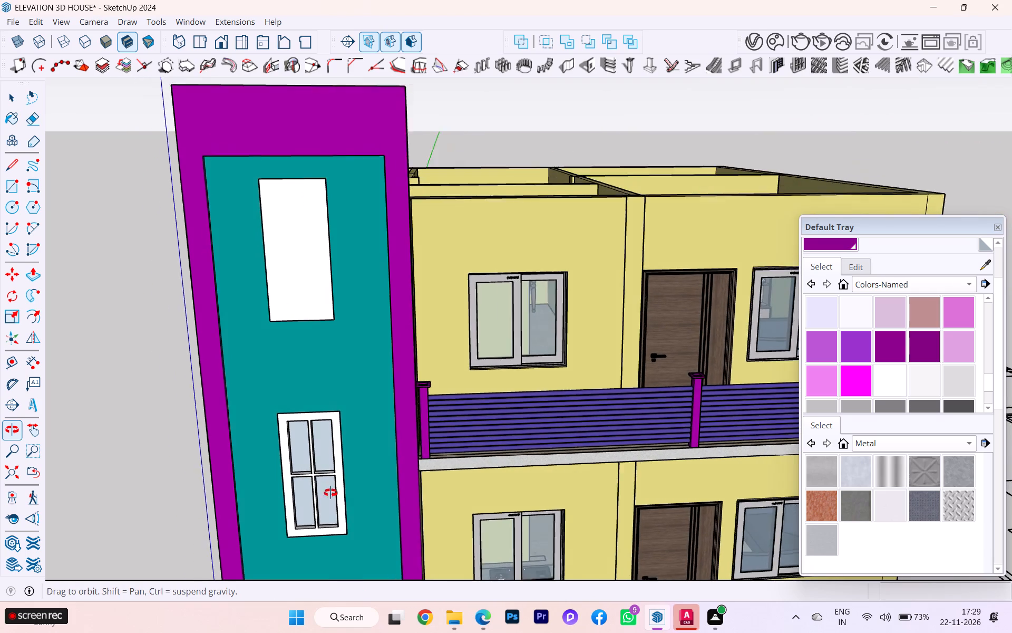
pyautogui.moveTo(330, 493); pyautogui.dragTo(360, 496, button='middle')
pyautogui.click(346, 298)
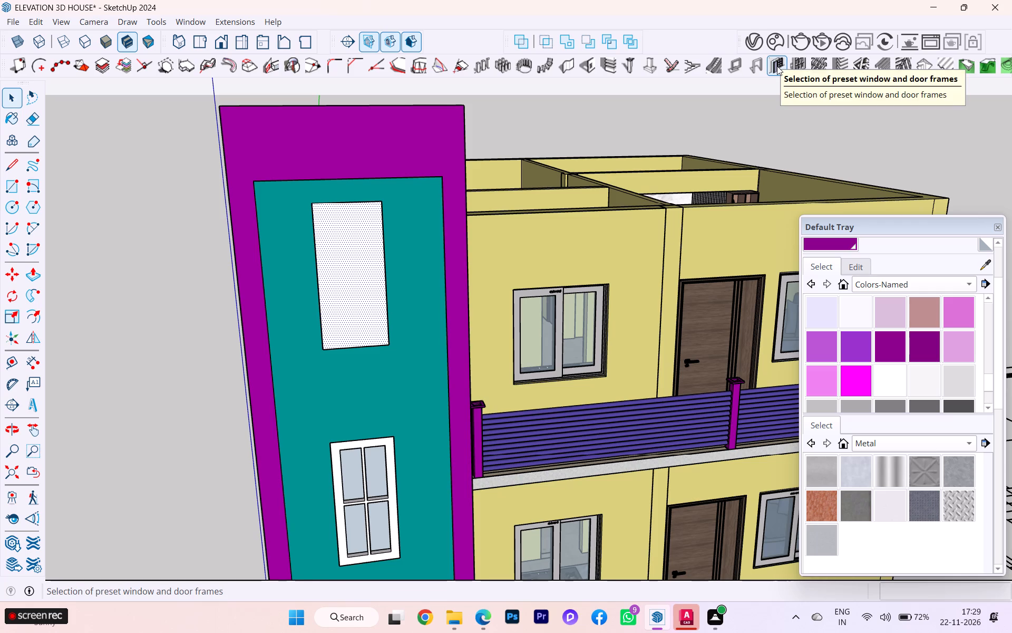
pyautogui.click(778, 65)
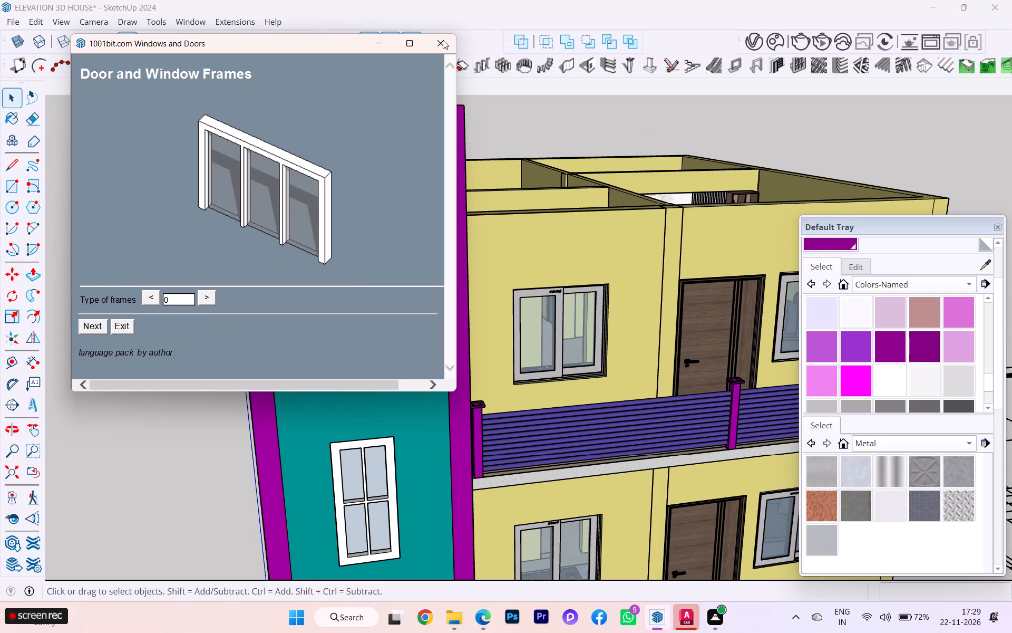
pyautogui.click(441, 41)
pyautogui.click(793, 64)
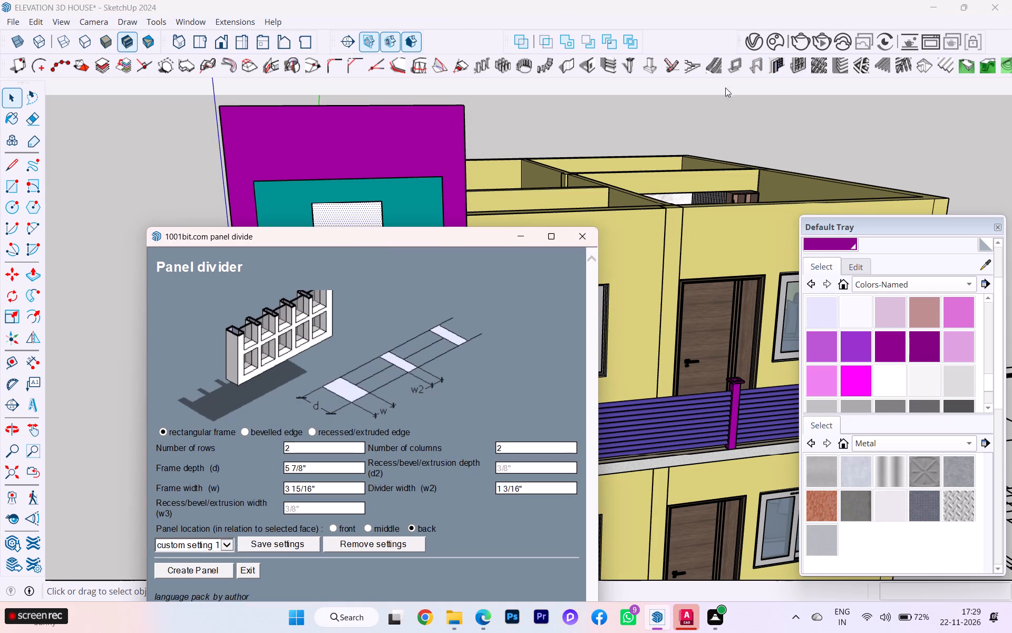
pyautogui.click(194, 573)
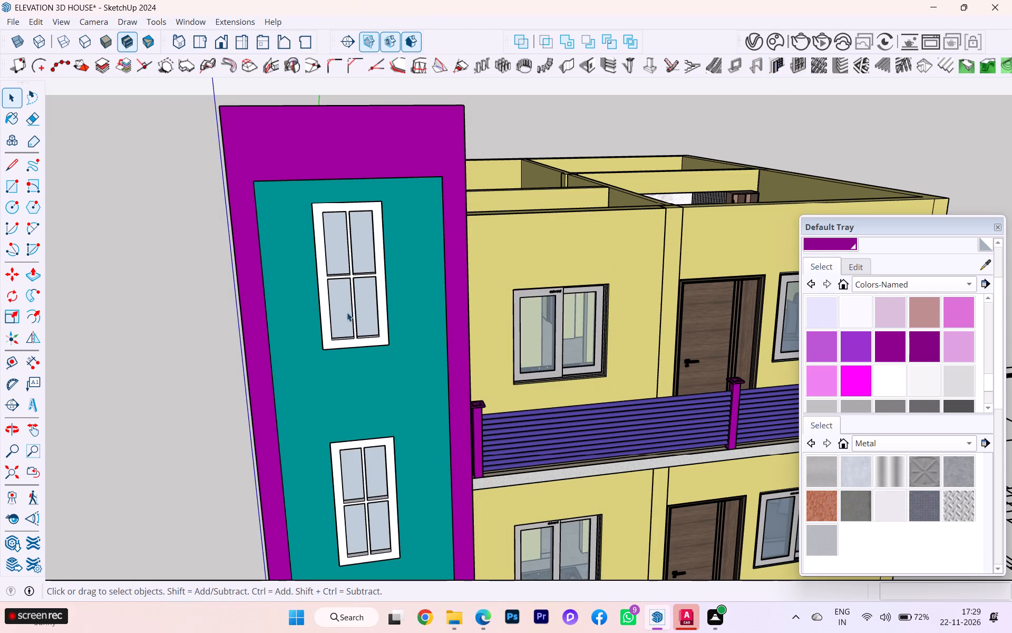
# Paint the upper stair window's panel frame and dividing bars with the plain reddish-brown material from the Wood collection.
pyautogui.scroll(-2, 350, 319)
pyautogui.scroll(1, 353, 330)
pyautogui.scroll(-1, 352, 331)
pyautogui.scroll(-3, 388, 242)
pyautogui.moveTo(393, 255); pyautogui.dragTo(480, 274, button='middle')
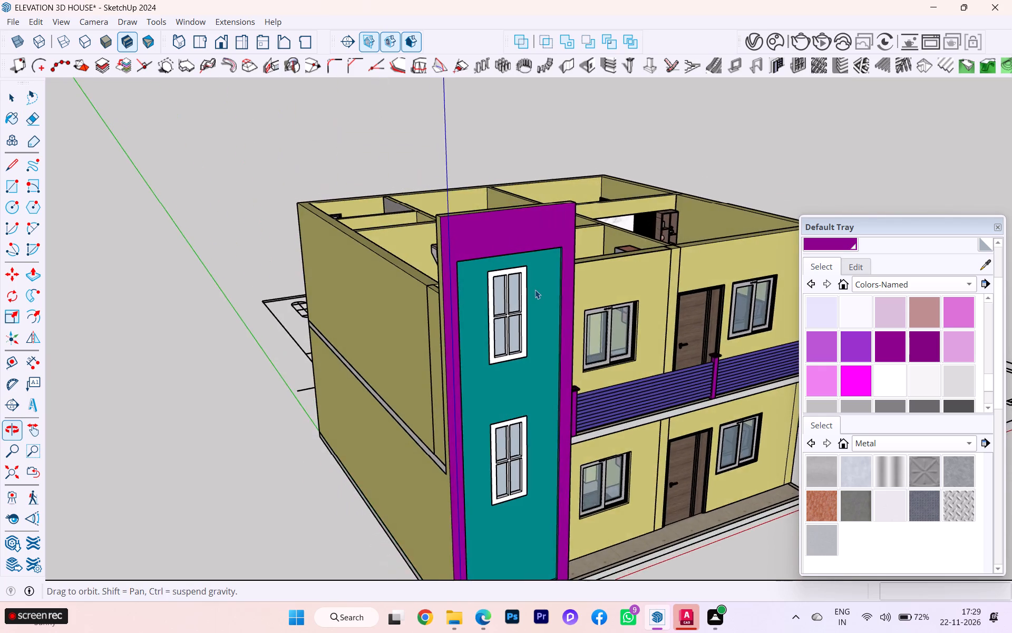
pyautogui.scroll(9, 535, 290)
pyautogui.click(518, 275)
pyautogui.doubleClick(518, 275)
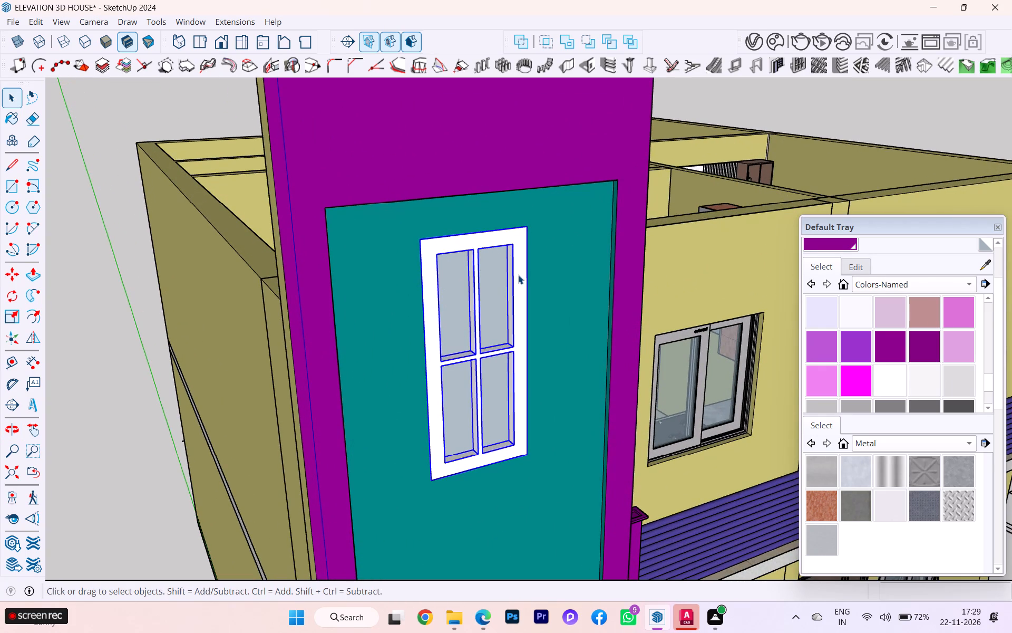
pyautogui.click(518, 275)
pyautogui.doubleClick(518, 275)
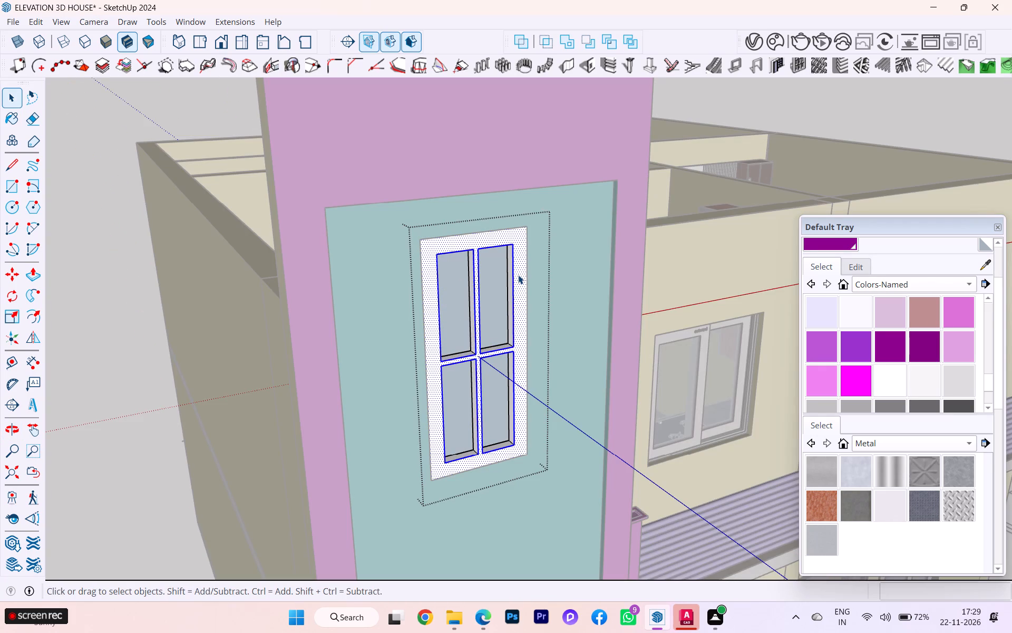
pyautogui.doubleClick(519, 276)
pyautogui.doubleClick(519, 276)
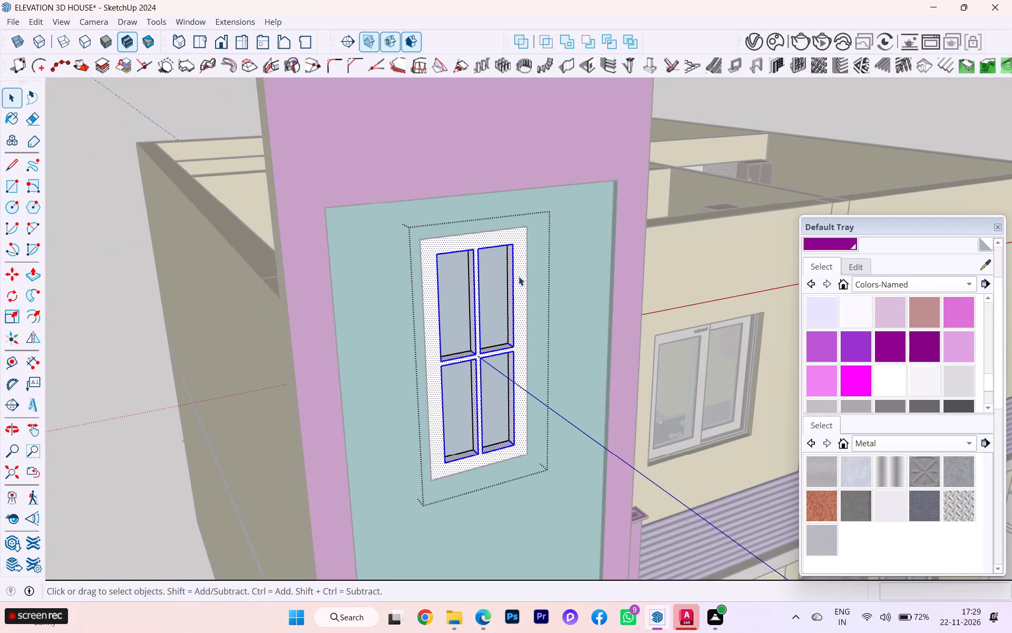
pyautogui.scroll(5, 520, 276)
pyautogui.scroll(-1, 526, 282)
pyautogui.moveTo(521, 281); pyautogui.dragTo(456, 276, button='middle')
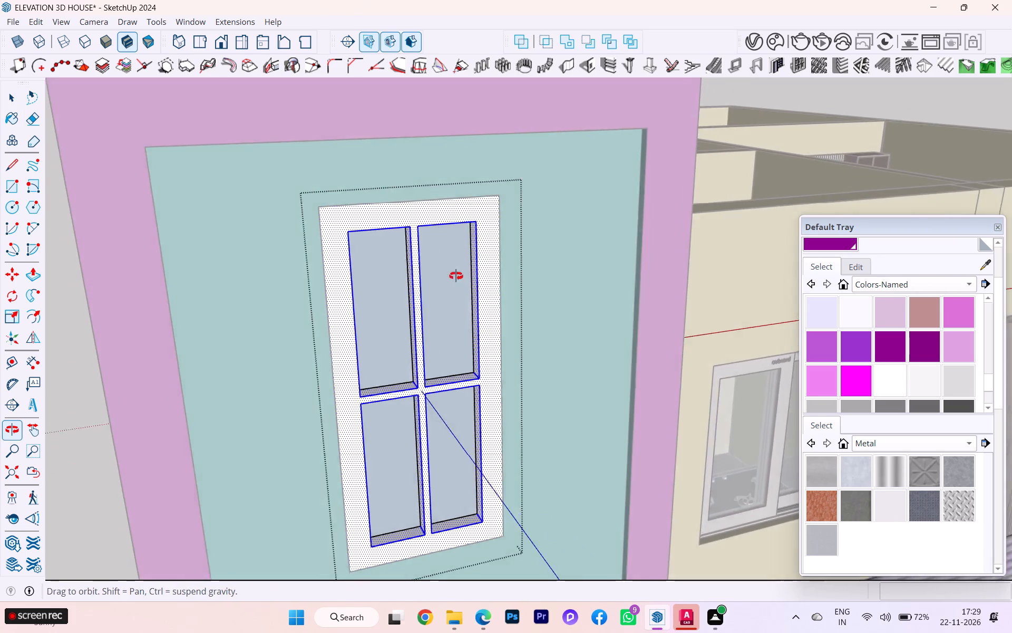
pyautogui.moveTo(456, 276); pyautogui.dragTo(430, 275, button='middle')
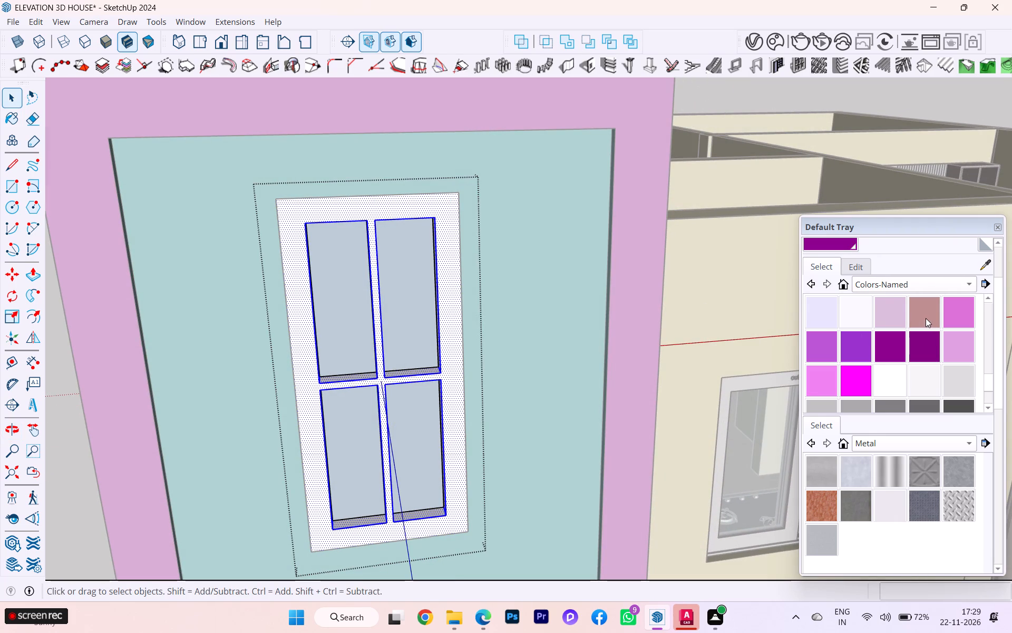
pyautogui.click(885, 283)
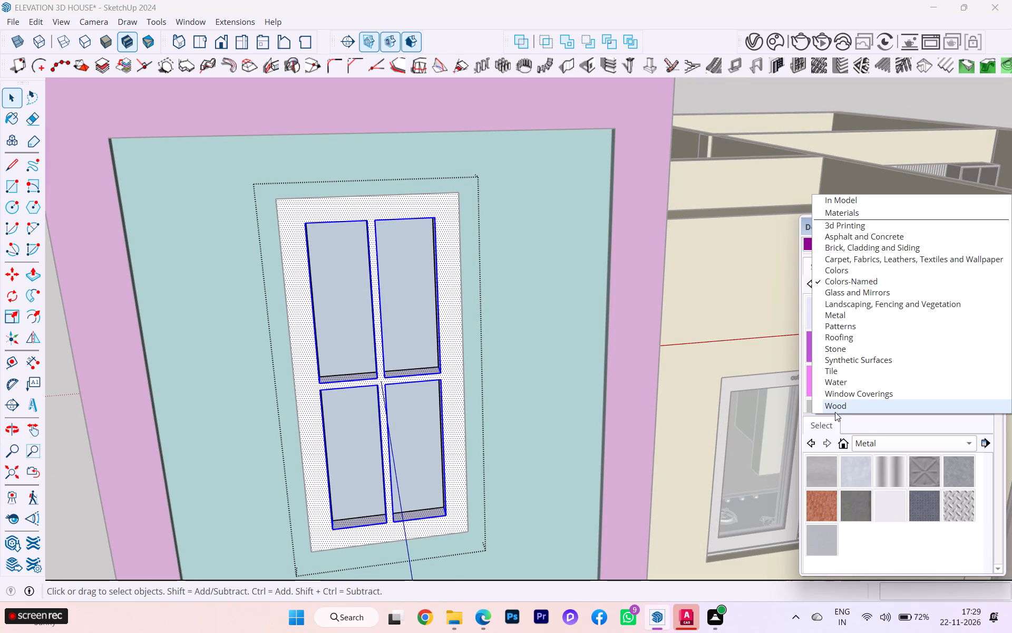
pyautogui.click(836, 410)
pyautogui.click(851, 372)
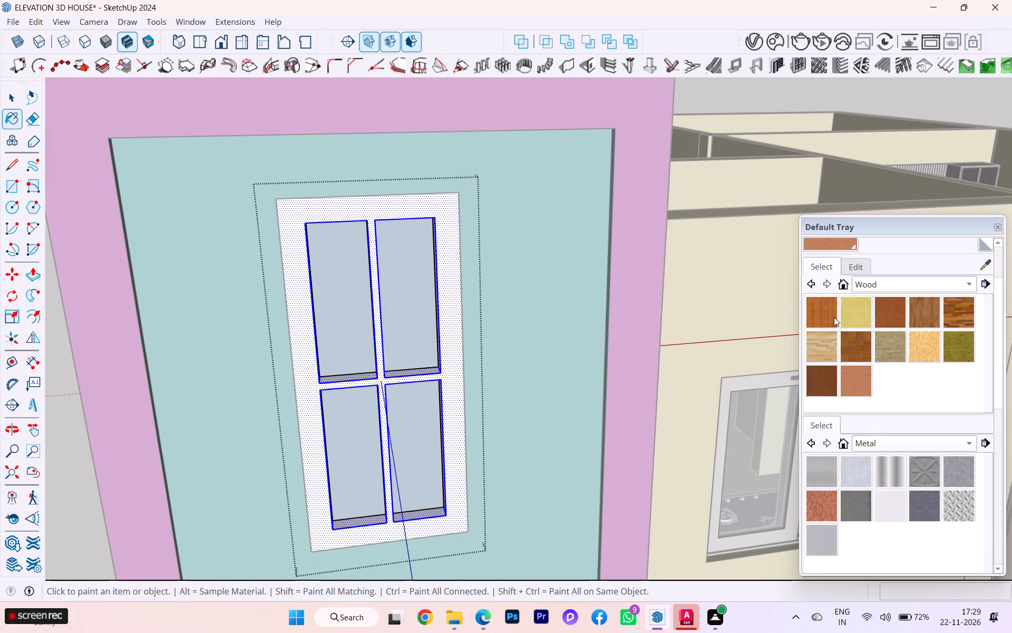
pyautogui.click(886, 316)
pyautogui.click(443, 220)
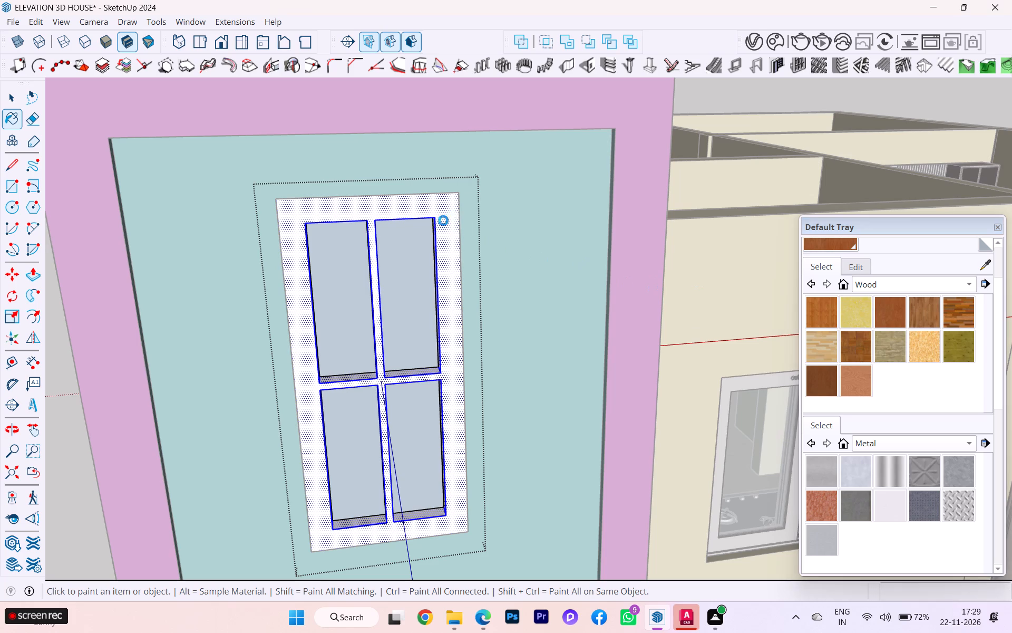
pyautogui.scroll(-3, 401, 243)
pyautogui.scroll(-8, 360, 260)
pyautogui.scroll(3, 409, 456)
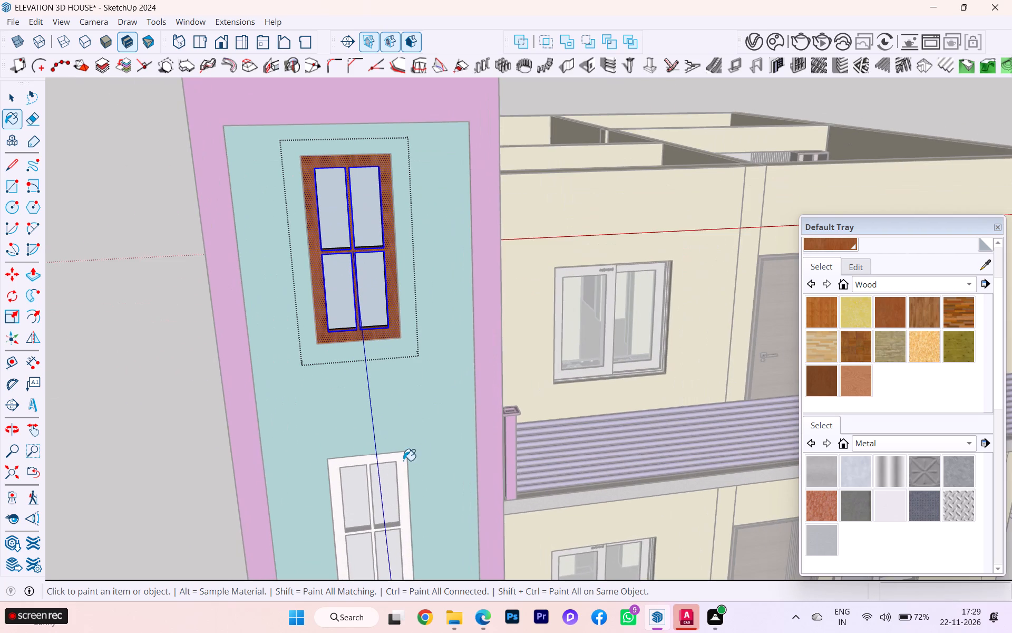
pyautogui.click(402, 456)
pyautogui.click(402, 457)
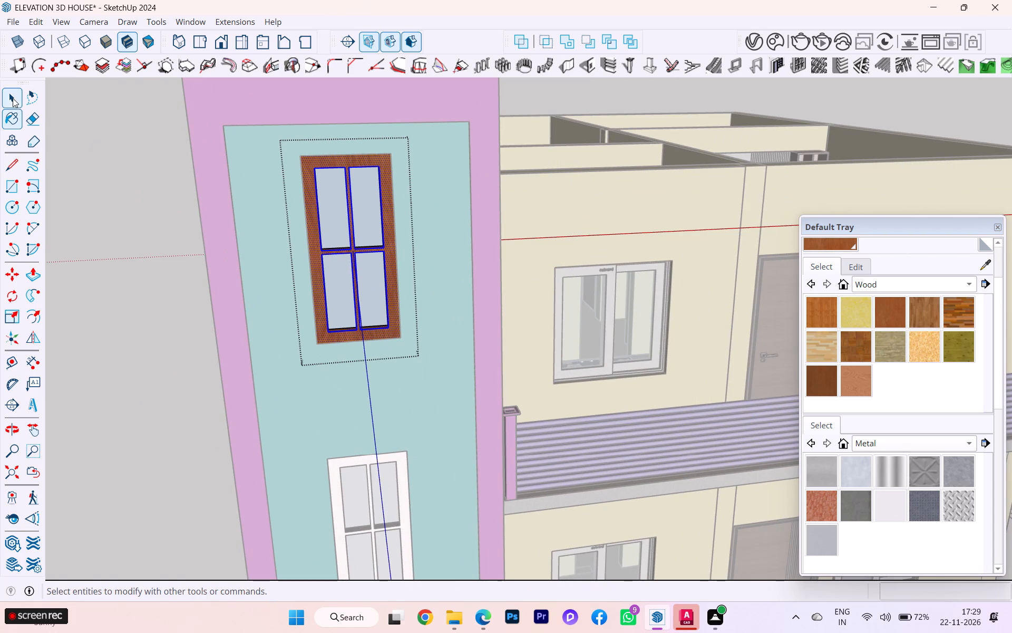
pyautogui.click(12, 97)
pyautogui.click(147, 190)
# Paint the lower stair window's frame and dividing bars with the same reddish-brown wood as the upper one.
pyautogui.scroll(-3, 206, 239)
pyautogui.scroll(1, 212, 252)
pyautogui.scroll(-2, 331, 363)
pyautogui.scroll(2, 361, 410)
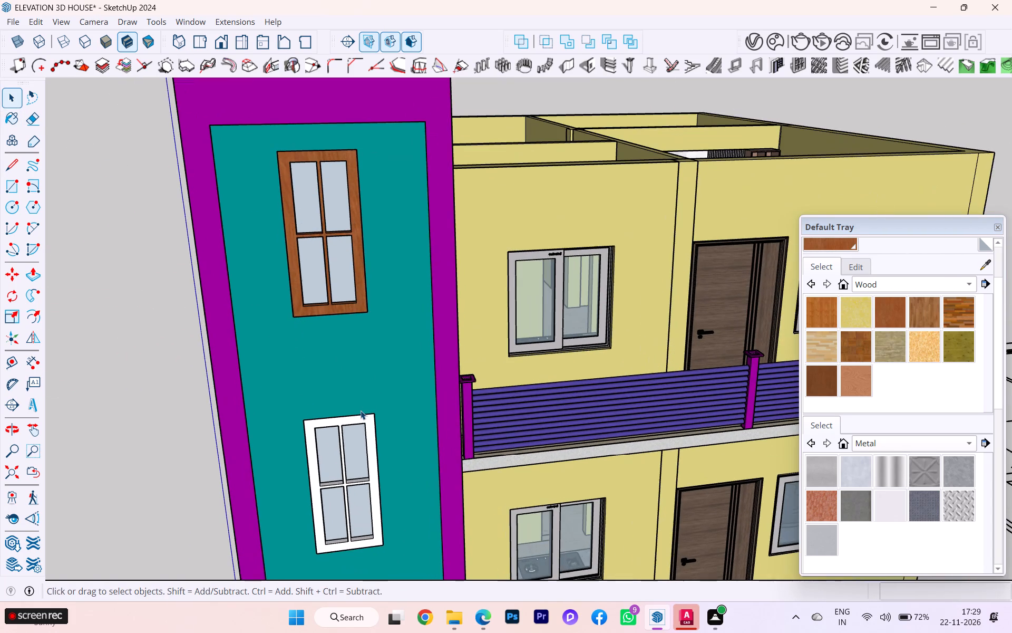
pyautogui.click(371, 427)
pyautogui.scroll(3, 371, 427)
pyautogui.doubleClick(371, 427)
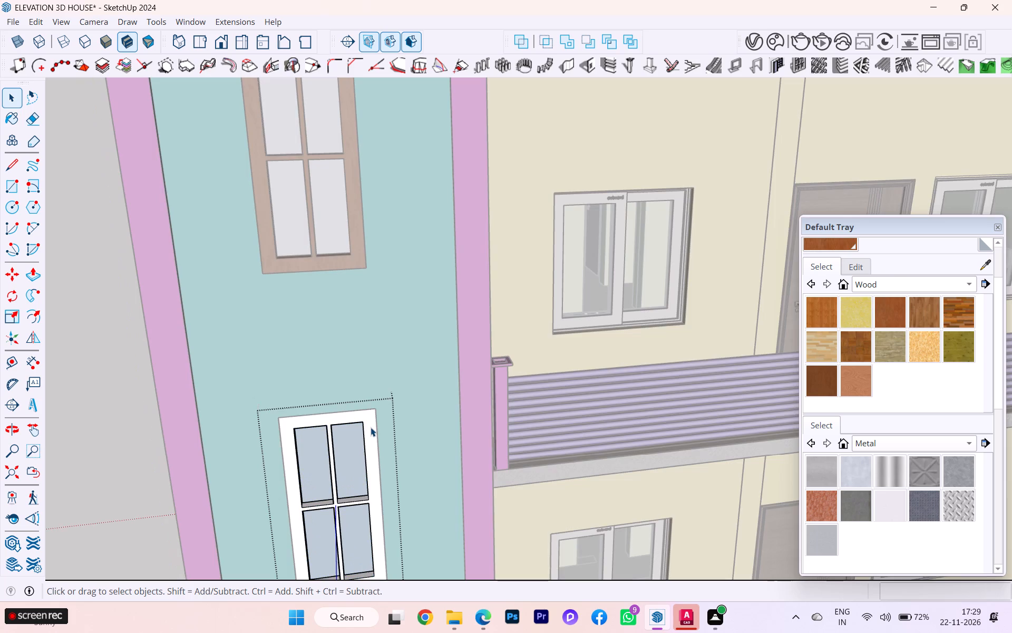
pyautogui.click(371, 427)
pyautogui.tripleClick(366, 432)
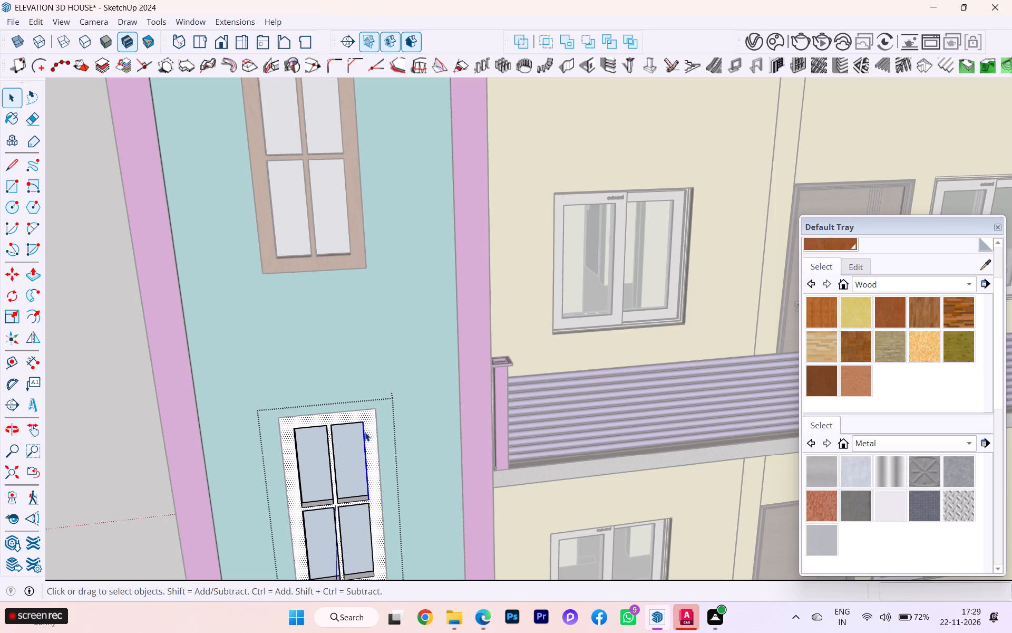
pyautogui.tripleClick(375, 432)
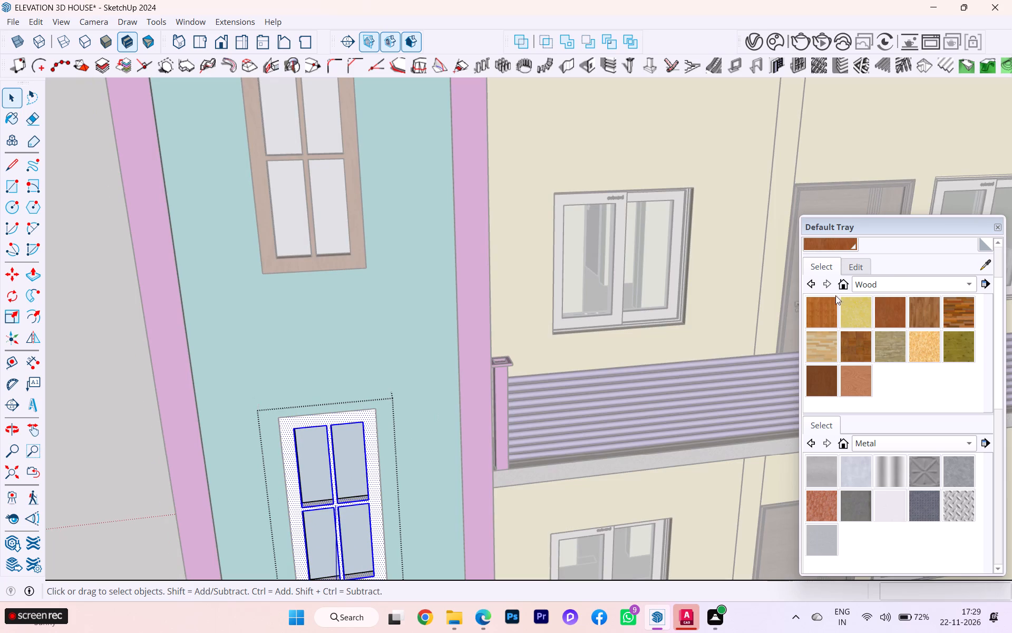
pyautogui.click(895, 314)
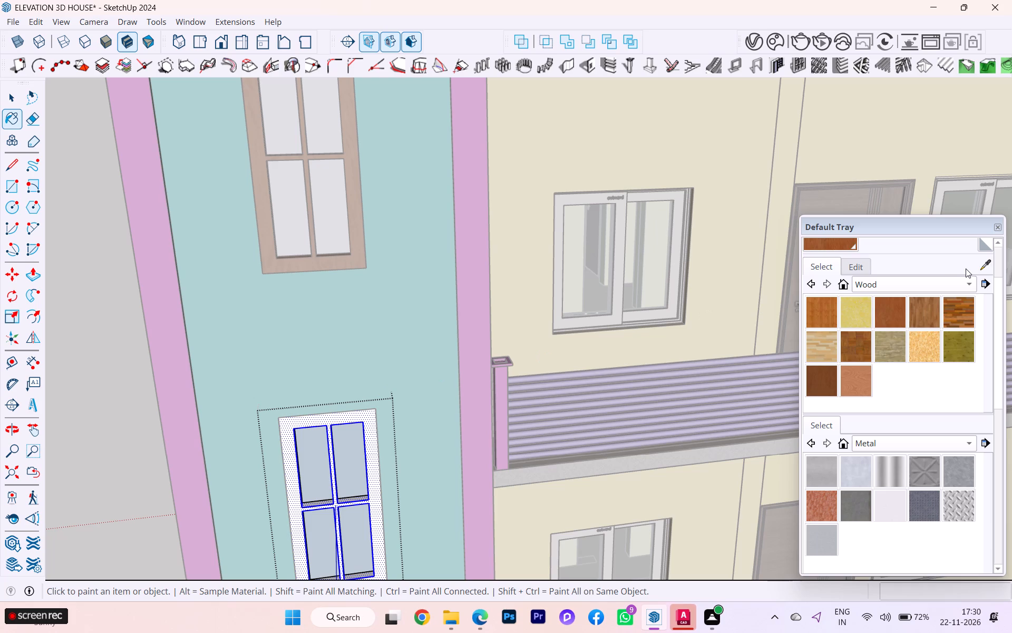
pyautogui.click(983, 261)
pyautogui.click(362, 246)
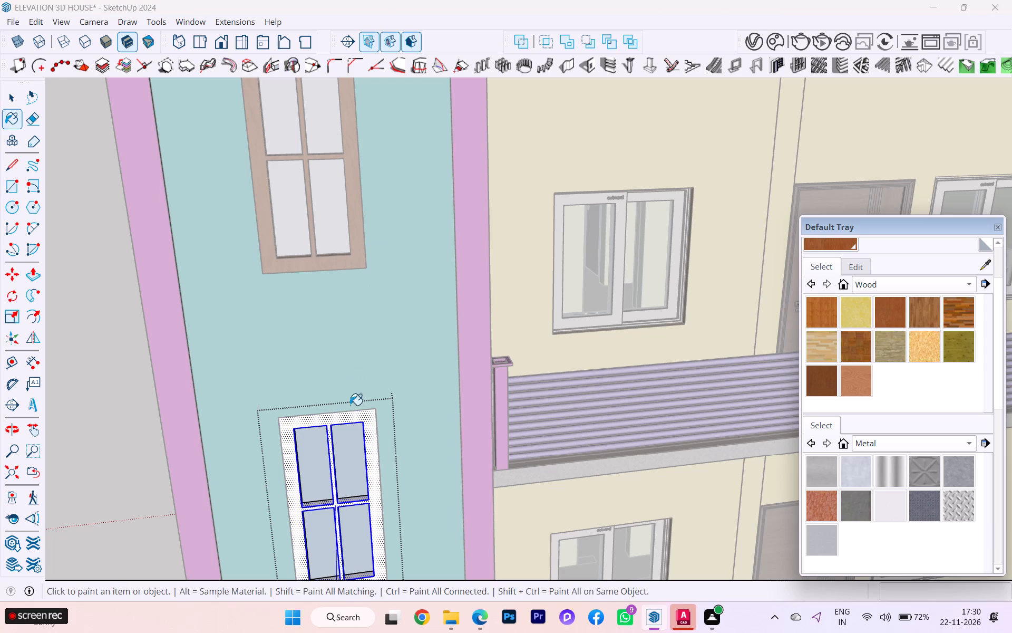
pyautogui.click(361, 421)
pyautogui.scroll(1, 425, 411)
pyautogui.scroll(-3, 425, 411)
pyautogui.scroll(-1, 291, 299)
pyautogui.scroll(2, 296, 300)
pyautogui.scroll(-3, 305, 304)
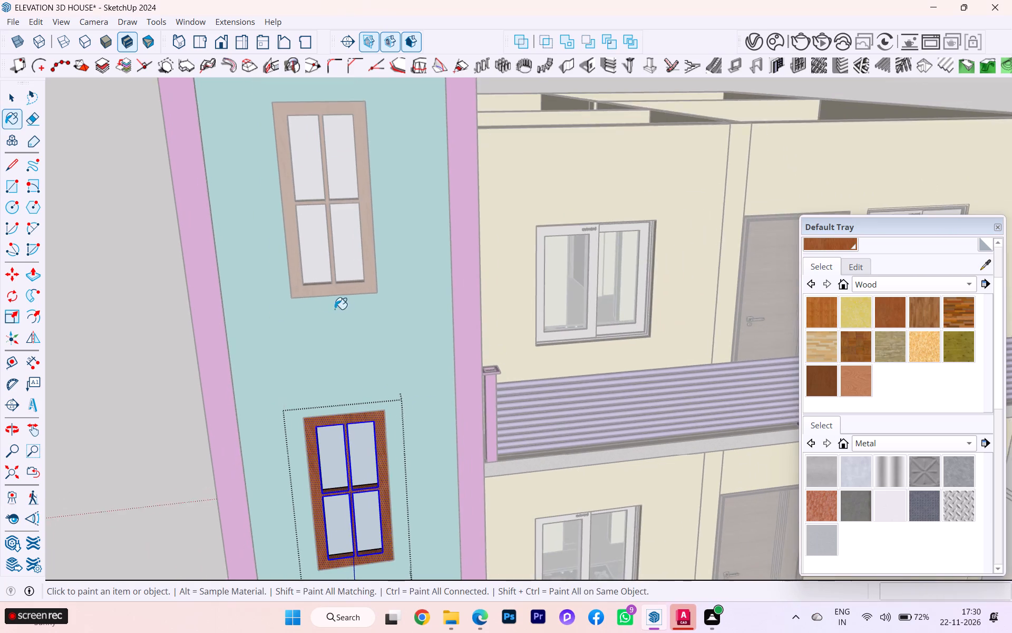
pyautogui.click(16, 91)
pyautogui.click(120, 161)
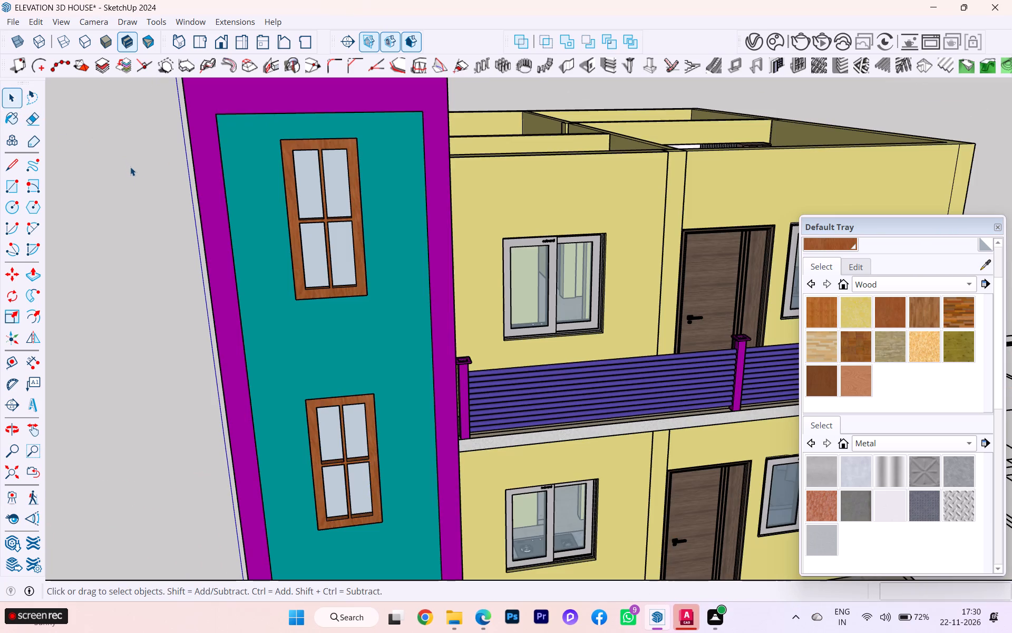
# Paint all four panes of the upper stair window with the grey translucent material from the Glass and Mirrors collection.
pyautogui.scroll(-3, 265, 322)
pyautogui.moveTo(339, 341); pyautogui.dragTo(468, 342, button='middle')
pyautogui.scroll(5, 522, 294)
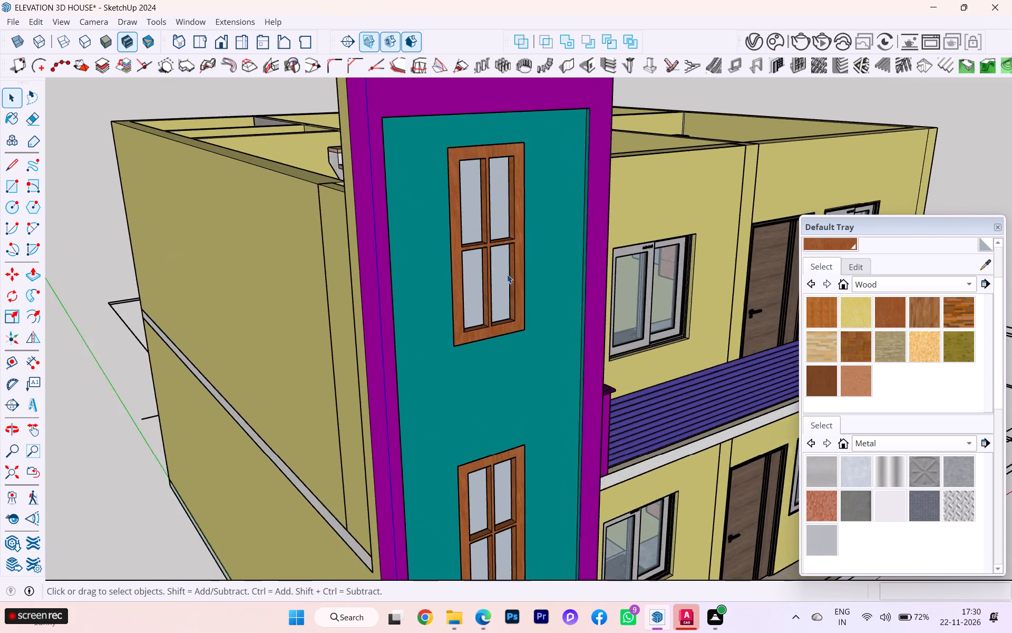
pyautogui.scroll(4, 507, 274)
pyautogui.scroll(-2, 491, 274)
pyautogui.scroll(3, 491, 273)
pyautogui.scroll(-2, 491, 273)
pyautogui.scroll(1, 491, 273)
pyautogui.moveTo(491, 275); pyautogui.dragTo(331, 284, button='middle')
pyautogui.scroll(-1, 385, 275)
pyautogui.scroll(2, 374, 269)
pyautogui.click(365, 270)
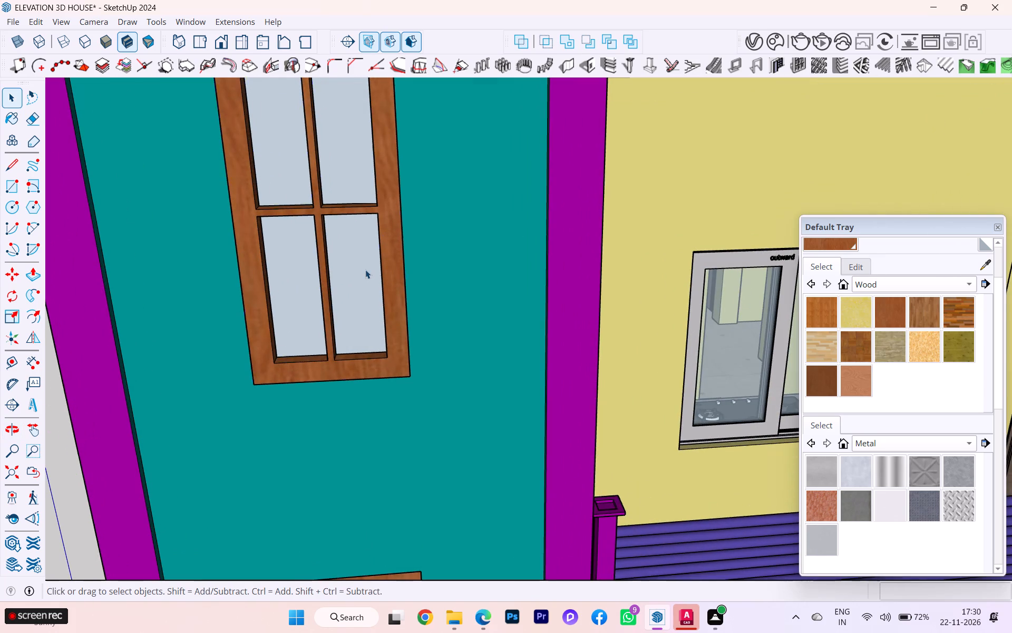
pyautogui.tripleClick(363, 270)
pyautogui.click(351, 270)
pyautogui.doubleClick(351, 270)
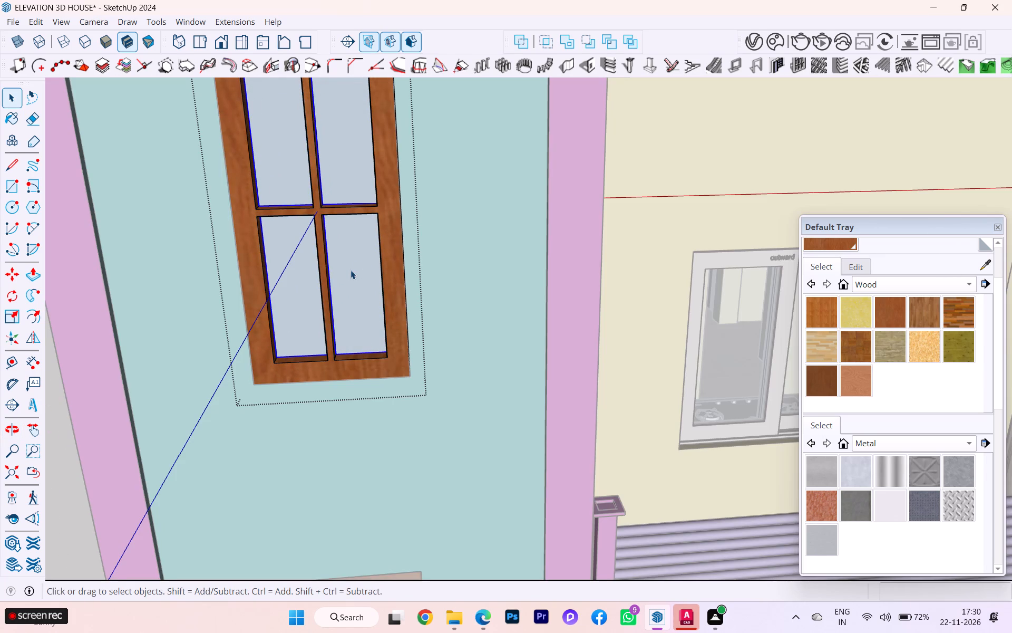
pyautogui.doubleClick(351, 270)
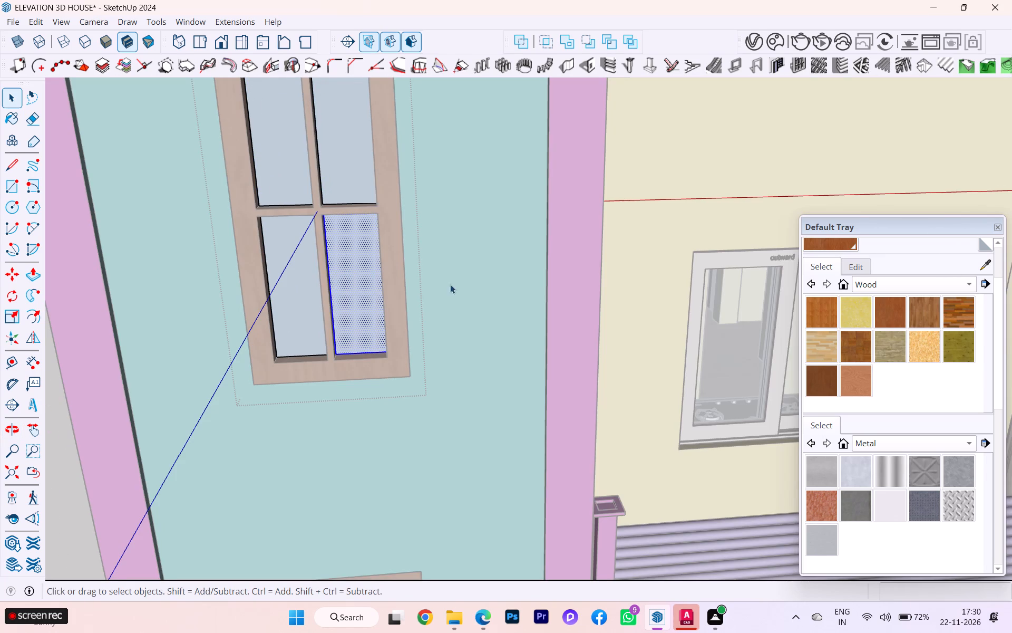
pyautogui.click(870, 278)
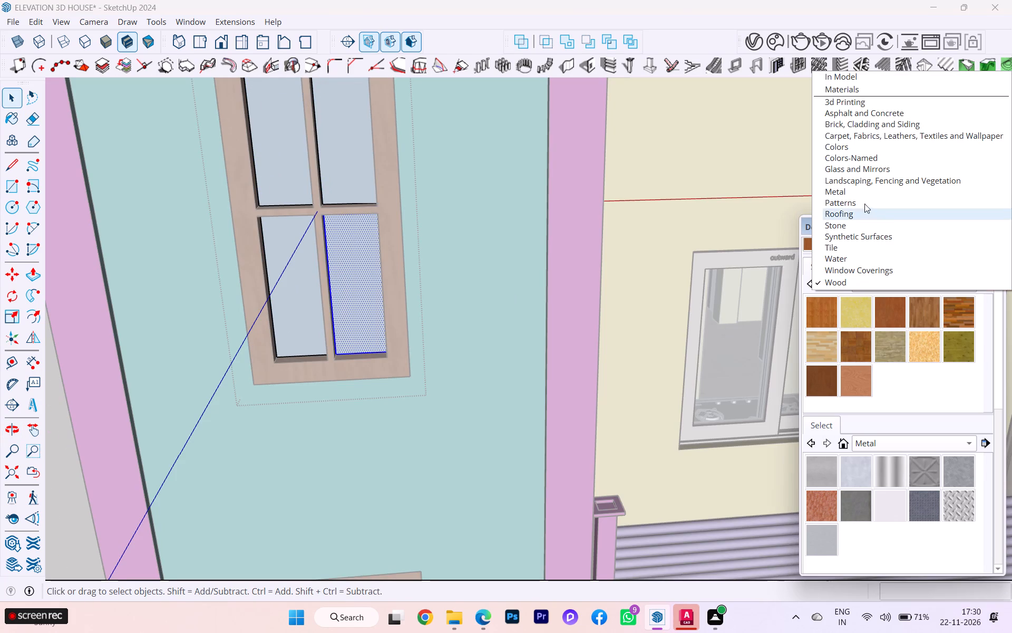
pyautogui.click(835, 168)
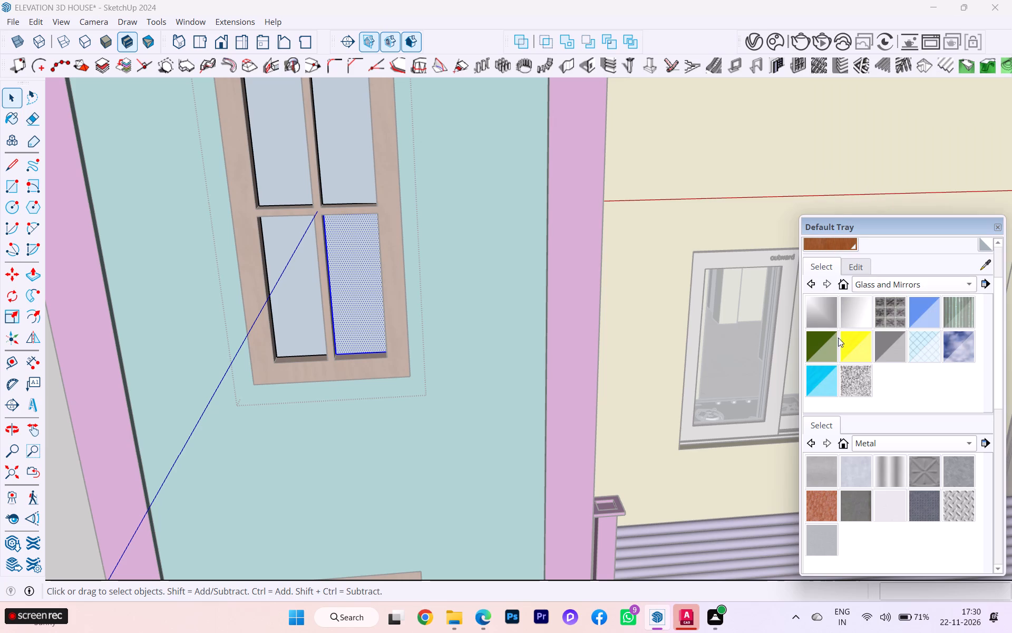
pyautogui.click(899, 346)
pyautogui.click(345, 184)
pyautogui.click(348, 256)
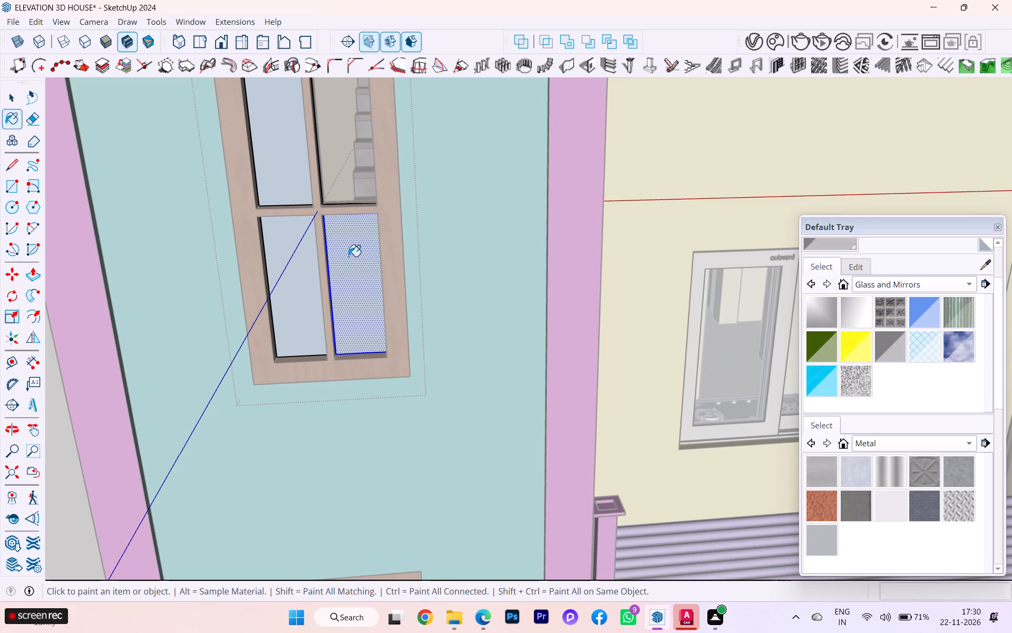
pyautogui.click(286, 188)
pyautogui.click(298, 261)
pyautogui.scroll(-13, 364, 220)
pyautogui.scroll(1, 326, 198)
pyautogui.scroll(-1, 321, 199)
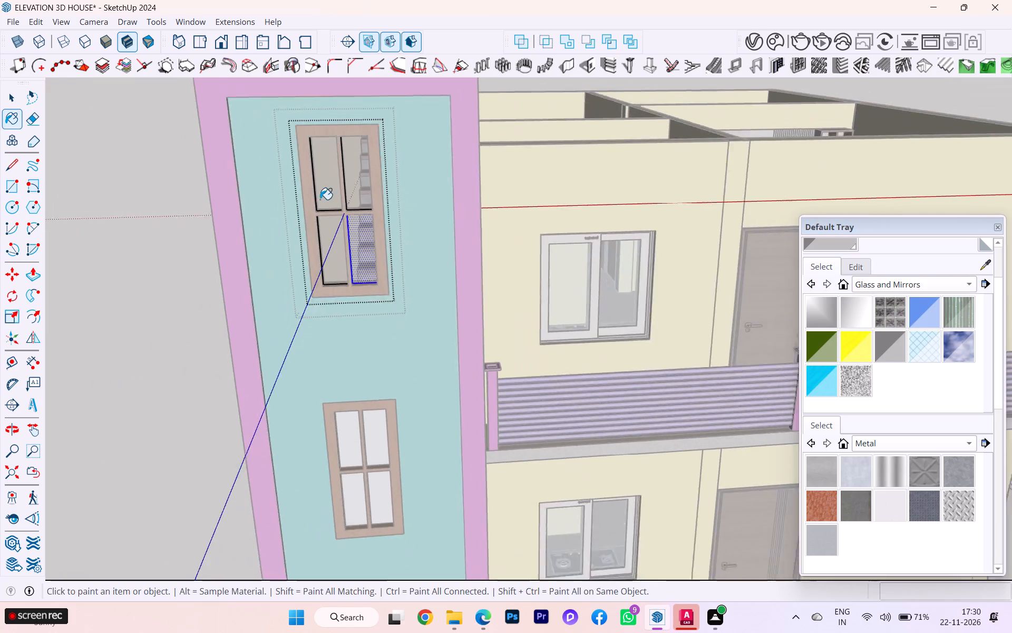
pyautogui.scroll(3, 362, 360)
pyautogui.click(5, 101)
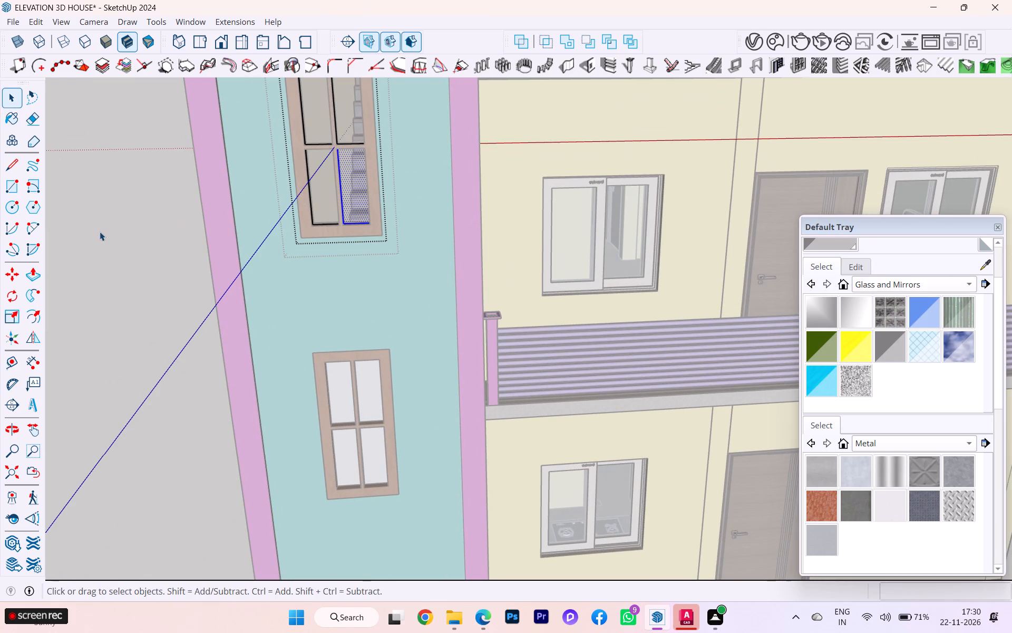
pyautogui.click(100, 232)
pyautogui.click(190, 347)
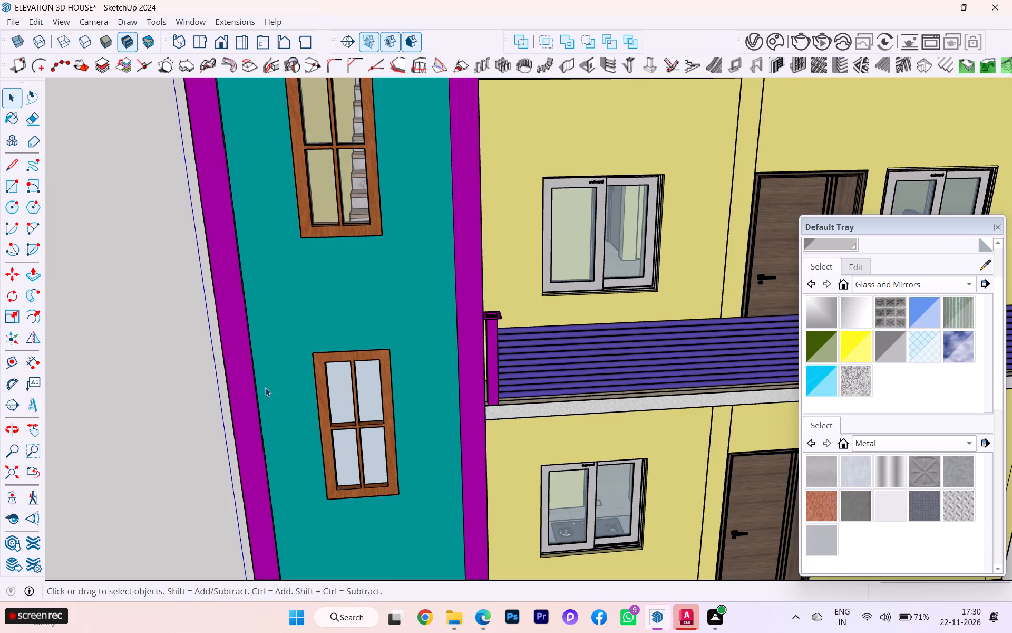
# Paint the lower stair window's four panes with the same grey translucent glass.
pyautogui.scroll(1, 394, 404)
pyautogui.scroll(-8, 351, 362)
pyautogui.scroll(1, 308, 310)
pyautogui.scroll(-1, 308, 310)
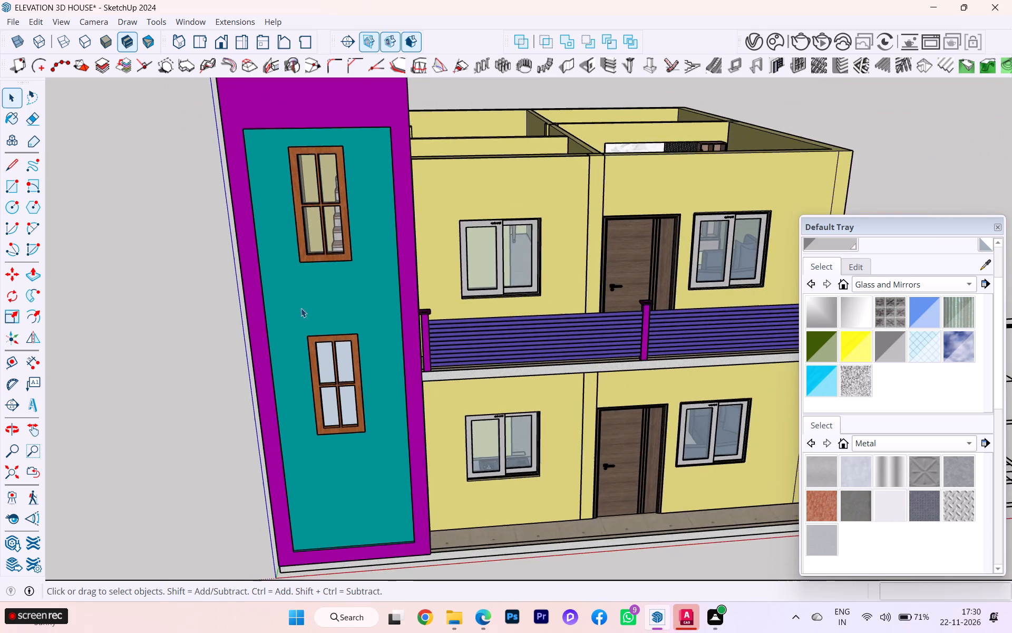
pyautogui.moveTo(287, 306); pyautogui.dragTo(180, 306, button='middle')
pyautogui.scroll(1, 284, 356)
pyautogui.scroll(-2, 299, 369)
pyautogui.scroll(2, 304, 373)
pyautogui.scroll(-4, 314, 374)
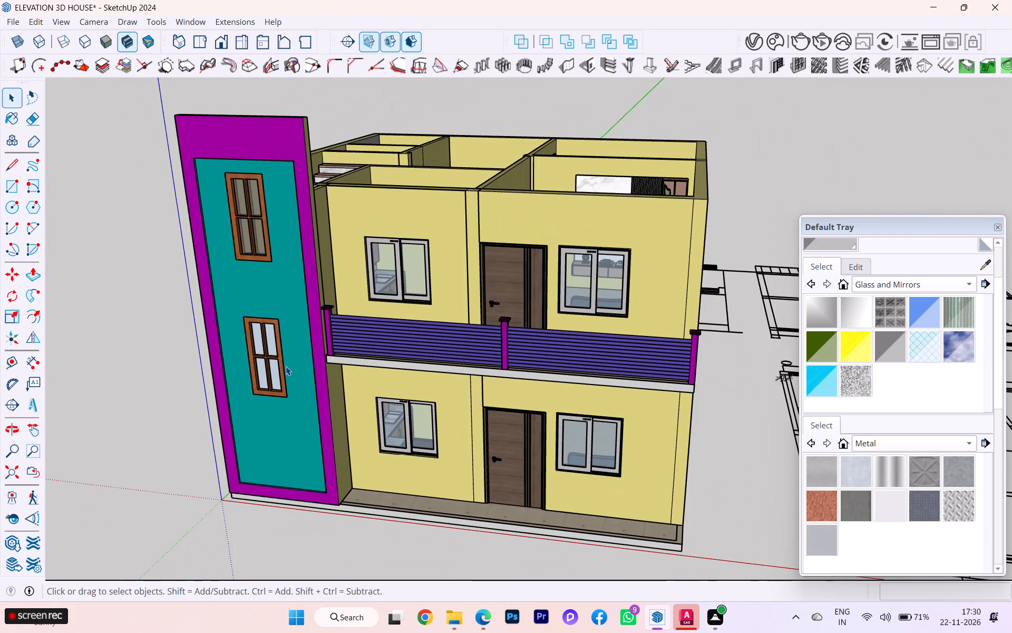
pyautogui.moveTo(286, 366); pyautogui.dragTo(388, 366, button='middle')
pyautogui.scroll(1, 420, 357)
pyautogui.scroll(-2, 421, 357)
pyautogui.scroll(4, 432, 357)
pyautogui.scroll(-2, 454, 366)
pyautogui.scroll(6, 454, 366)
pyautogui.scroll(-1, 453, 366)
pyautogui.scroll(1, 453, 366)
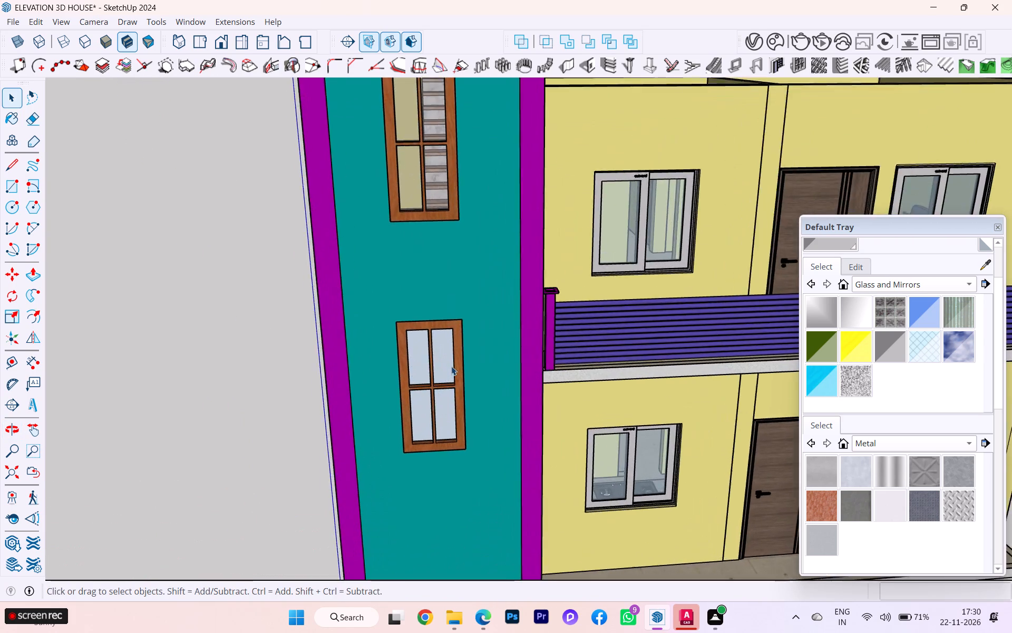
pyautogui.scroll(5, 450, 367)
pyautogui.scroll(-1, 449, 367)
pyautogui.scroll(1, 449, 367)
pyautogui.click(437, 362)
pyautogui.doubleClick(437, 362)
pyautogui.click(437, 362)
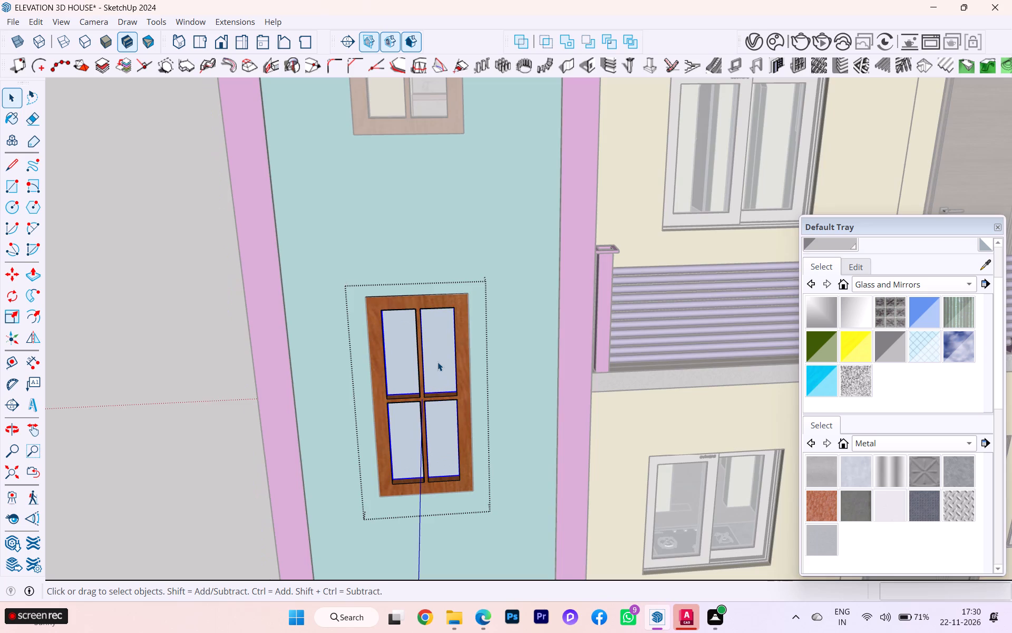
pyautogui.click(887, 346)
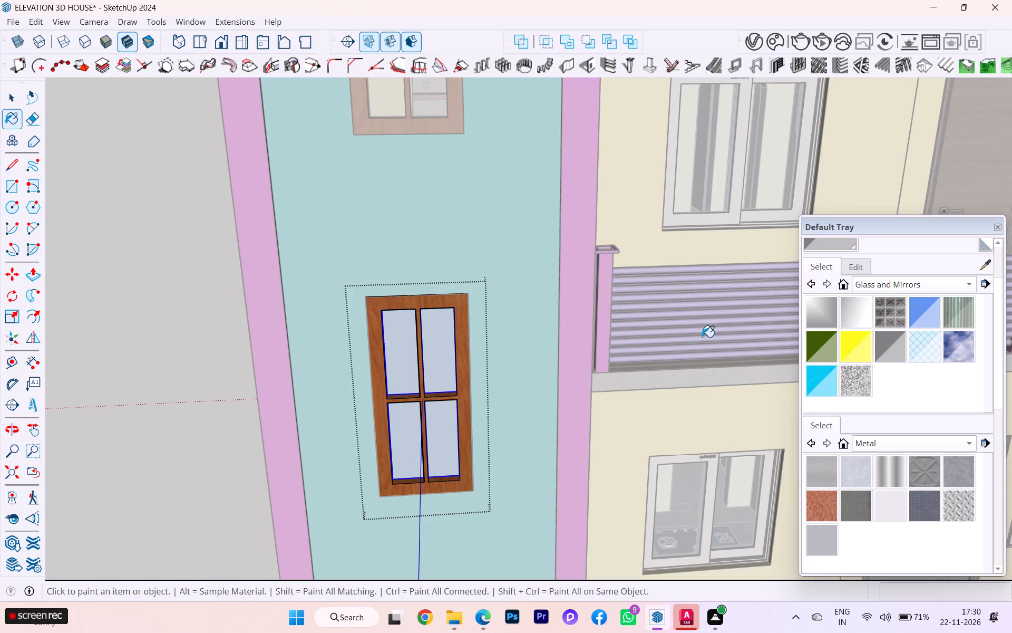
pyautogui.click(441, 346)
pyautogui.scroll(-5, 433, 386)
pyautogui.scroll(1, 434, 386)
pyautogui.scroll(-1, 434, 386)
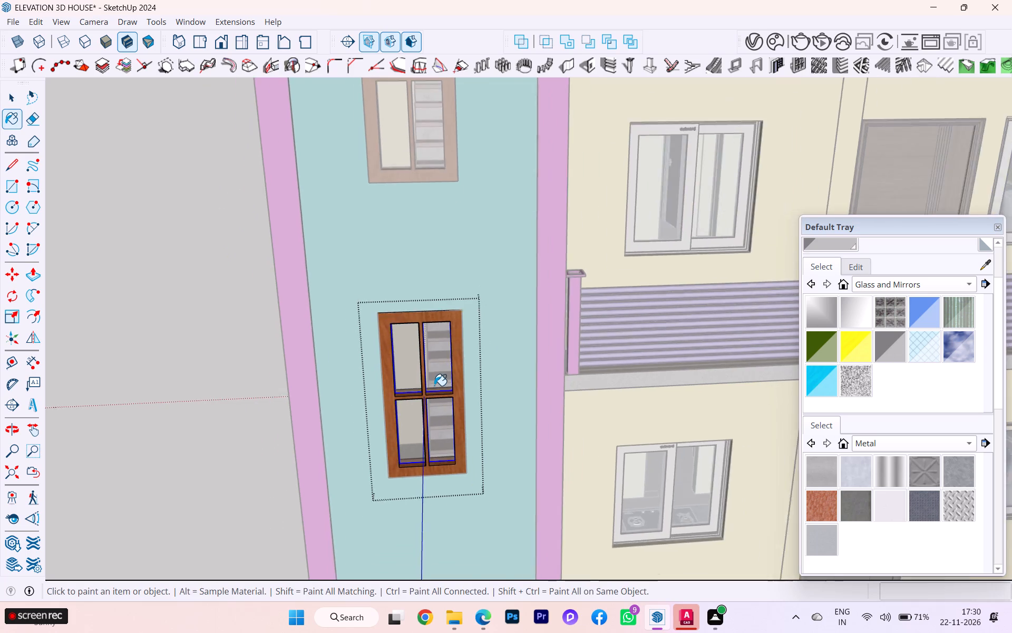
# Close the lower stair window's group and examine both finished stair windows on the front elevation.
pyautogui.scroll(-4, 427, 383)
pyautogui.scroll(1, 424, 383)
pyautogui.scroll(-2, 424, 383)
pyautogui.click(18, 99)
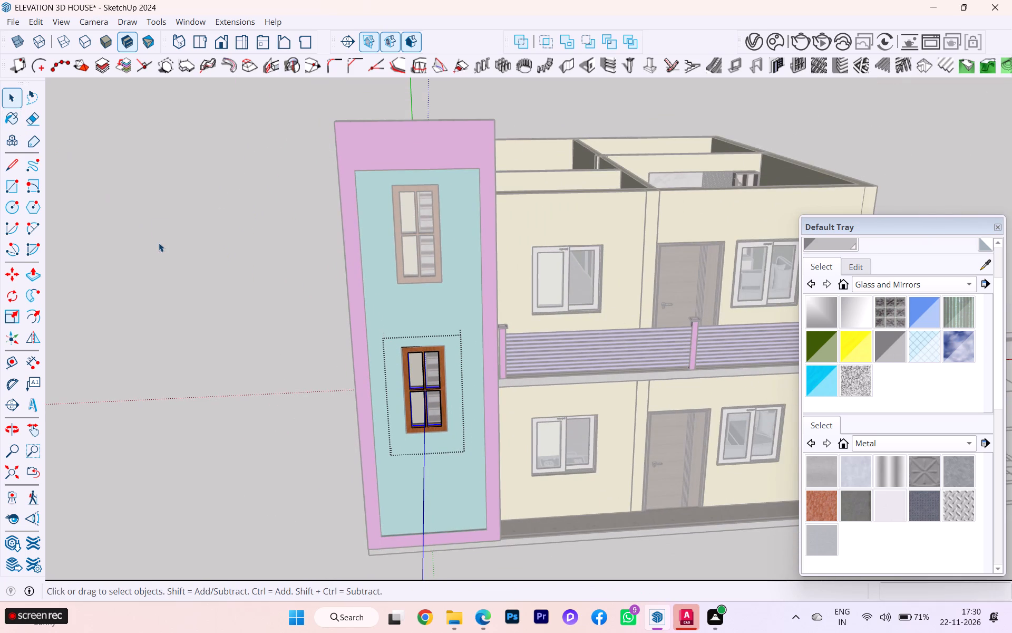
pyautogui.click(159, 243)
pyautogui.scroll(-3, 503, 371)
pyautogui.moveTo(425, 377); pyautogui.dragTo(291, 358, button='middle')
pyautogui.scroll(-2, 277, 192)
pyautogui.moveTo(280, 199); pyautogui.dragTo(196, 273, button='middle')
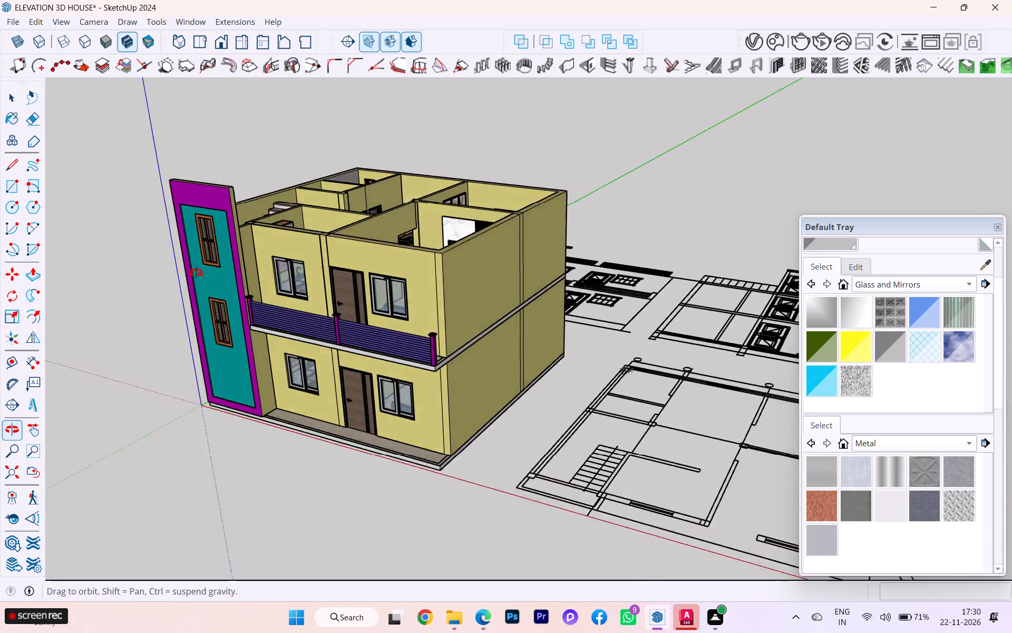
pyautogui.moveTo(196, 273); pyautogui.dragTo(491, 344, button='middle')
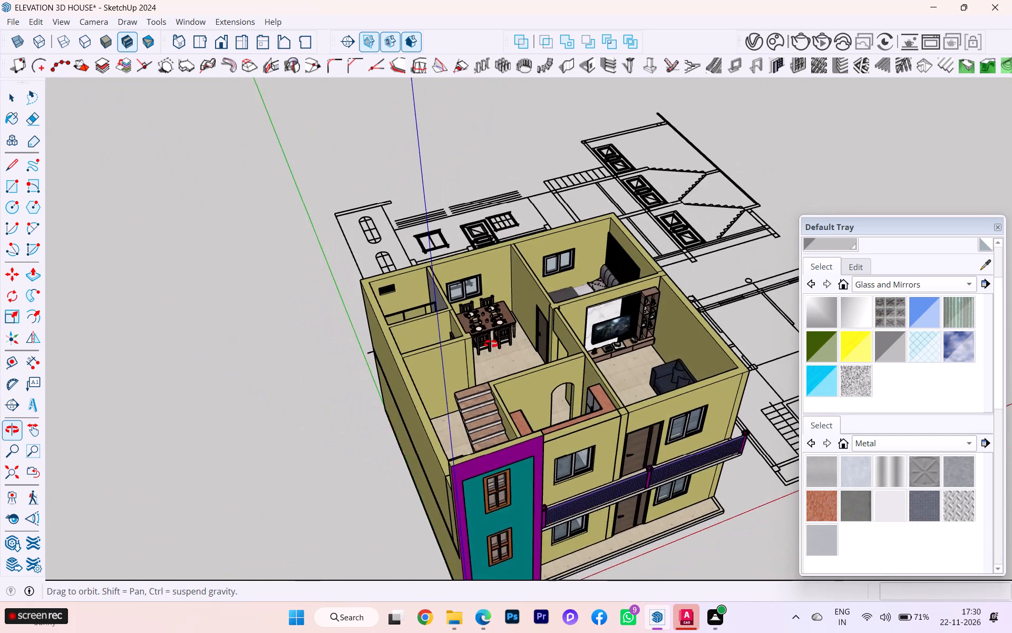
pyautogui.moveTo(491, 344); pyautogui.dragTo(397, 234, button='middle')
pyautogui.scroll(3, 391, 227)
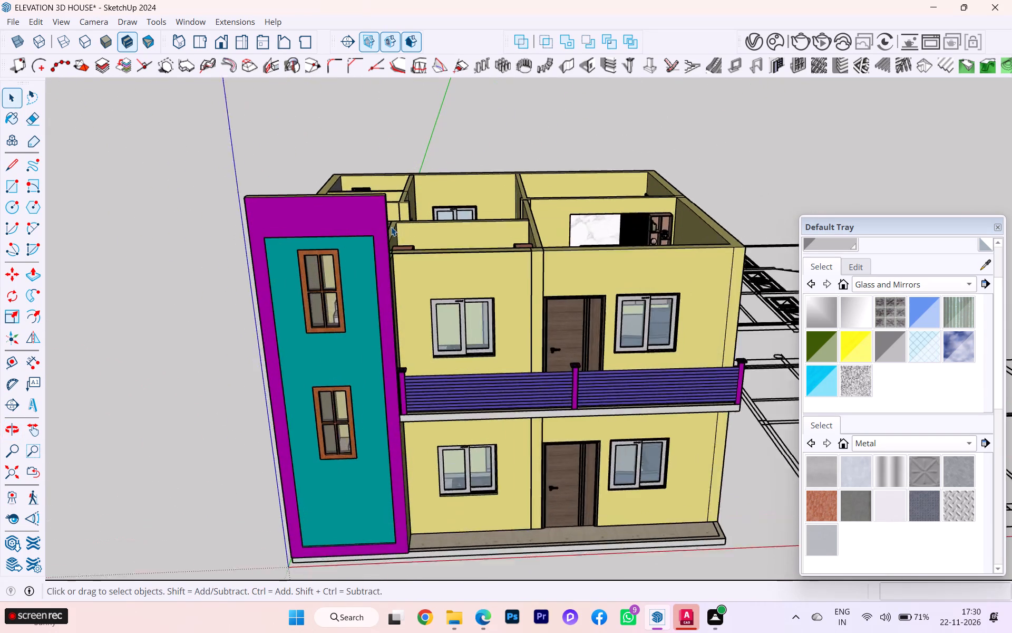
pyautogui.scroll(3, 391, 227)
pyautogui.scroll(8, 289, 256)
pyautogui.scroll(-2, 317, 259)
pyautogui.scroll(1, 317, 259)
pyautogui.scroll(-1, 317, 259)
pyautogui.scroll(1, 317, 259)
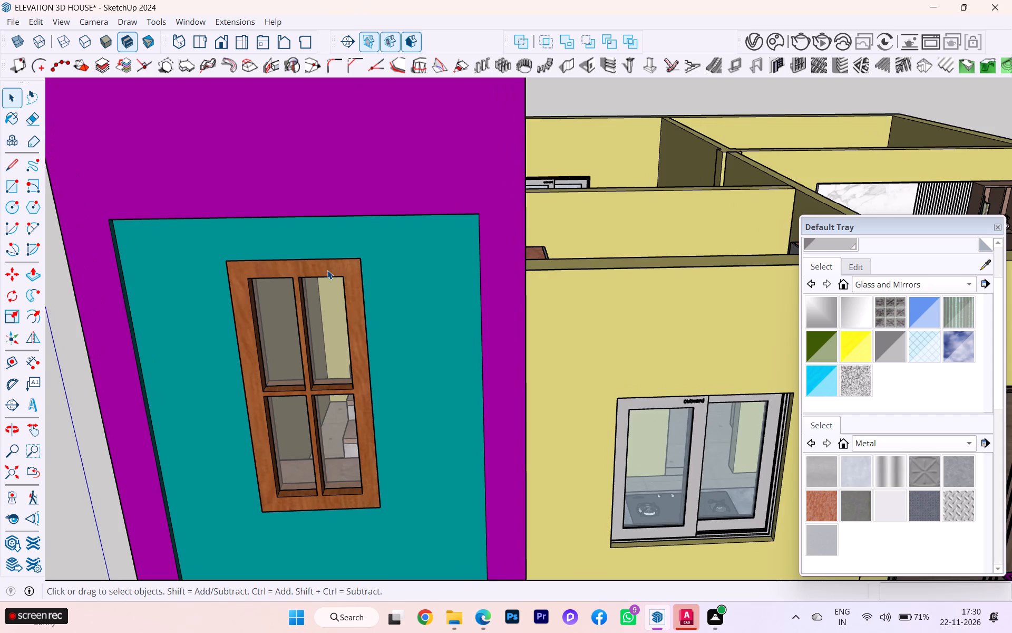
# Examine the upper floor interior around the kitchen, staircase and the inner side of the stair wall.
pyautogui.moveTo(369, 272); pyautogui.dragTo(587, 276, button='middle')
pyautogui.scroll(-2, 338, 323)
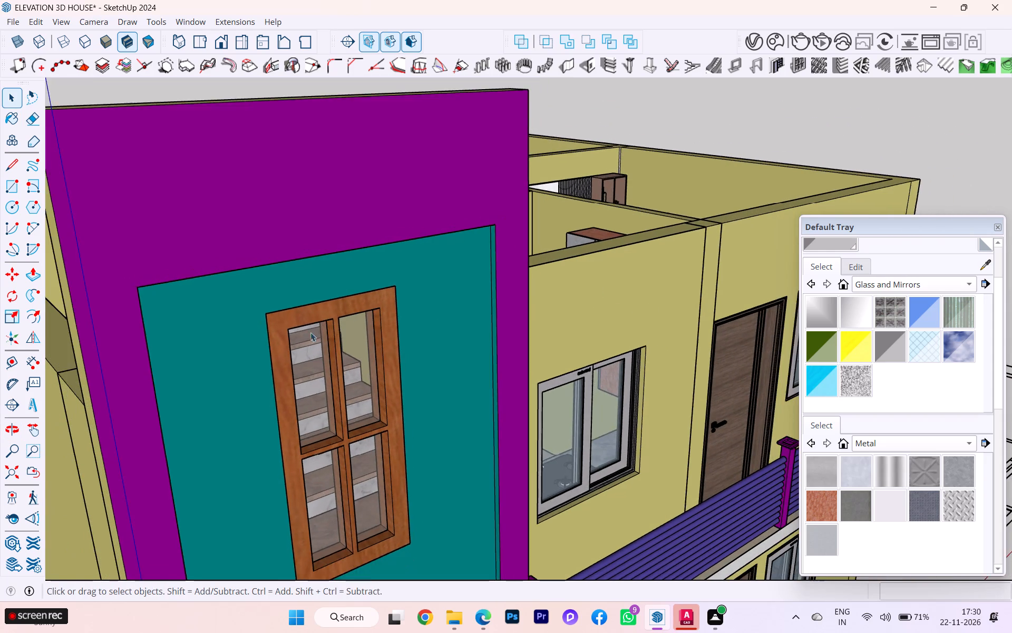
pyautogui.scroll(-2, 310, 332)
pyautogui.moveTo(346, 336); pyautogui.dragTo(816, 356, button='middle')
pyautogui.scroll(1, 349, 311)
pyautogui.scroll(-1, 331, 312)
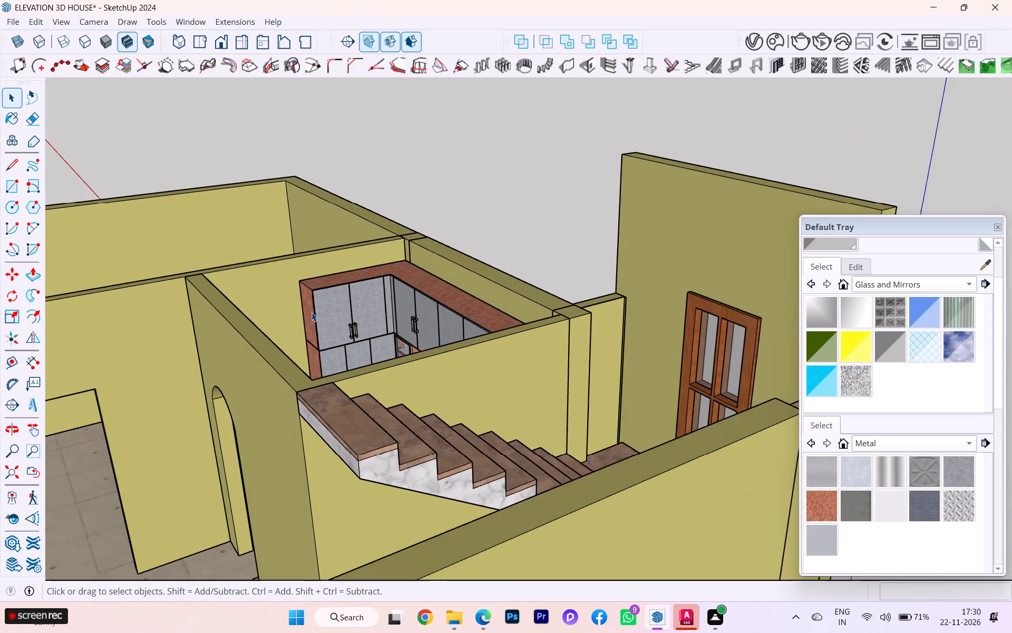
pyautogui.scroll(-2, 312, 312)
pyautogui.moveTo(346, 335); pyautogui.dragTo(528, 352, button='middle')
pyautogui.scroll(-2, 111, 289)
pyautogui.scroll(2, 81, 289)
pyautogui.scroll(-3, 80, 289)
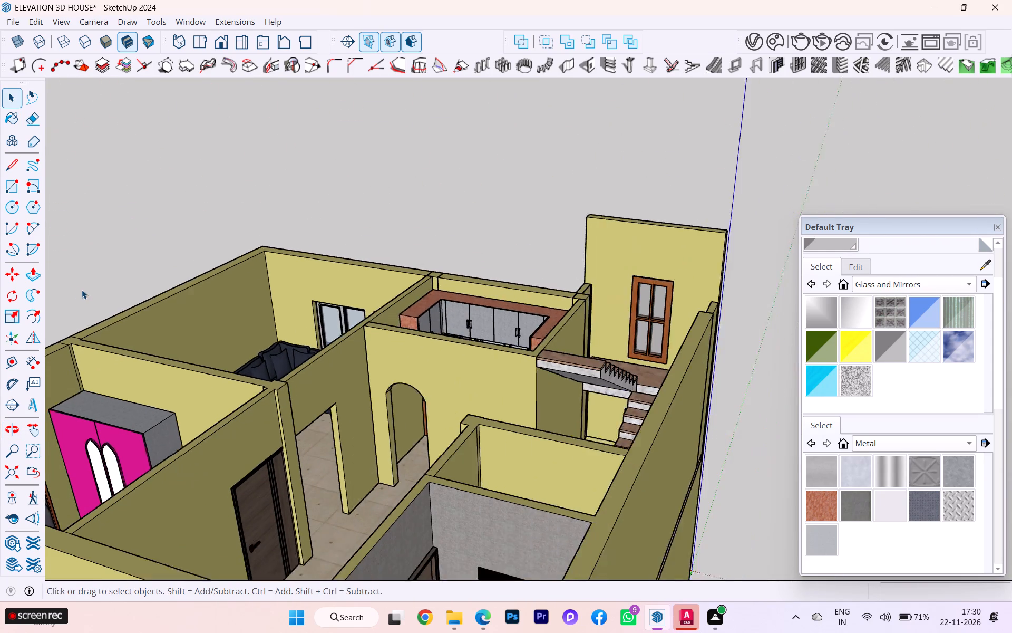
pyautogui.scroll(-1, 82, 290)
pyautogui.scroll(5, 363, 369)
pyautogui.scroll(-1, 362, 369)
pyautogui.scroll(6, 373, 378)
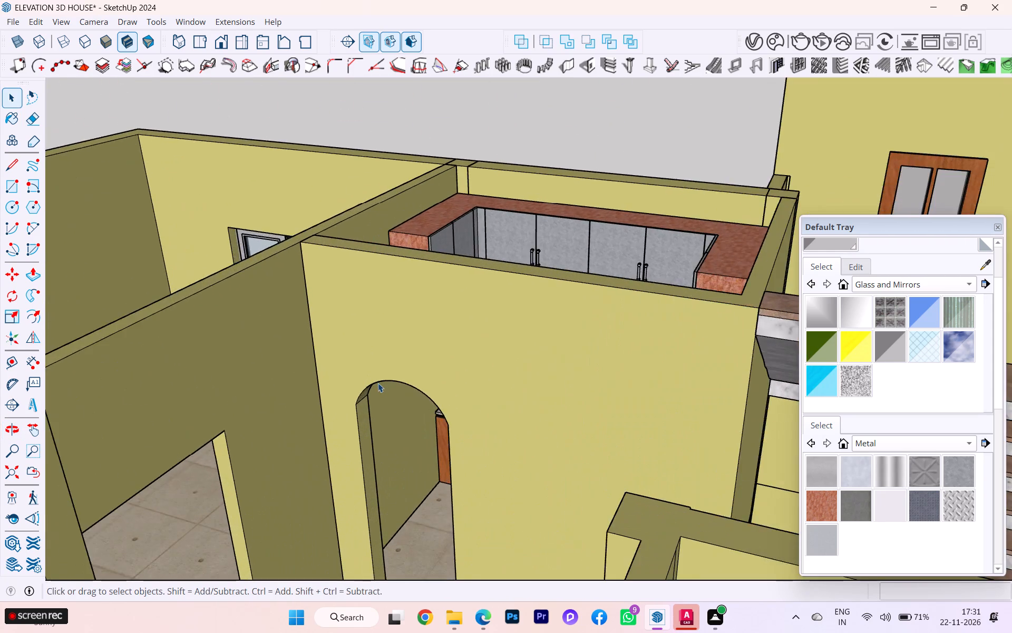
pyautogui.scroll(-1, 378, 383)
pyautogui.scroll(6, 378, 383)
pyautogui.scroll(-2, 333, 397)
pyautogui.scroll(-2, 206, 376)
pyautogui.scroll(1, 205, 376)
pyautogui.scroll(-3, 204, 376)
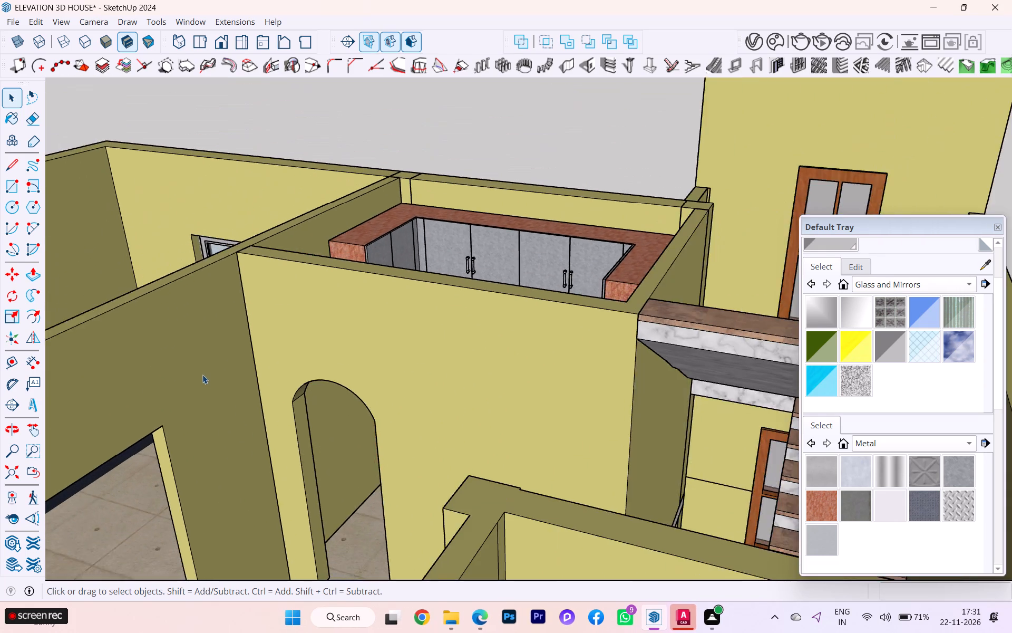
pyautogui.scroll(-2, 202, 375)
pyautogui.scroll(2, 202, 372)
pyautogui.scroll(-2, 202, 372)
pyautogui.scroll(1, 202, 372)
pyautogui.scroll(-2, 205, 366)
pyautogui.scroll(4, 586, 295)
pyautogui.moveTo(518, 294); pyautogui.dragTo(605, 363, button='middle')
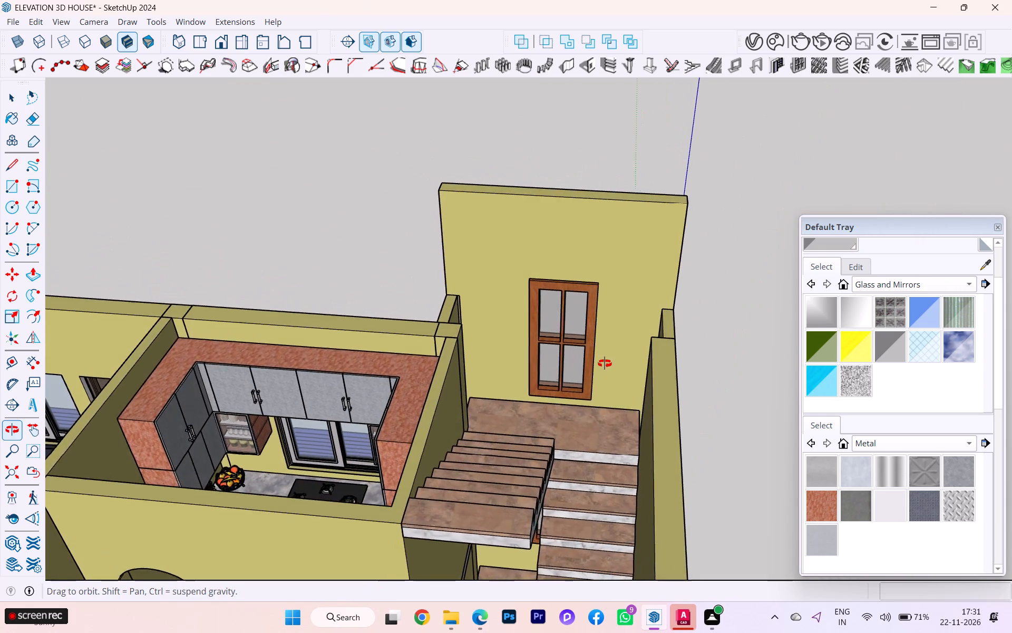
pyautogui.moveTo(605, 363); pyautogui.dragTo(607, 365, button='middle')
# Paint the upper stair window's upper-right pane, as seen from inside, with the grey translucent material from Glass and Mirrors.
pyautogui.scroll(5, 605, 354)
pyautogui.scroll(-2, 576, 304)
pyautogui.scroll(3, 576, 304)
pyautogui.scroll(-1, 577, 304)
pyautogui.scroll(1, 577, 304)
pyautogui.scroll(-1, 577, 304)
pyautogui.scroll(11, 577, 304)
pyautogui.scroll(-1, 578, 305)
pyautogui.scroll(2, 578, 305)
pyautogui.scroll(-1, 578, 305)
pyautogui.scroll(6, 578, 305)
pyautogui.scroll(-2, 578, 305)
pyautogui.scroll(4, 578, 305)
pyautogui.scroll(-2, 578, 305)
pyautogui.scroll(2, 578, 305)
pyautogui.moveTo(582, 283); pyautogui.dragTo(616, 141, button='middle')
pyautogui.scroll(-1, 527, 259)
pyautogui.scroll(2, 526, 267)
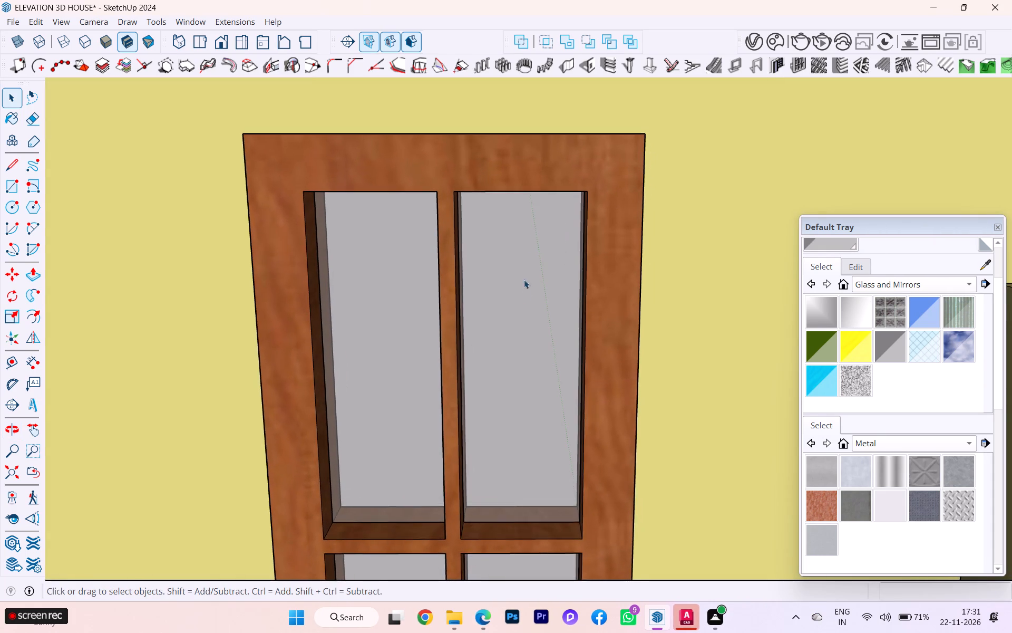
pyautogui.click(523, 324)
pyautogui.tripleClick(523, 320)
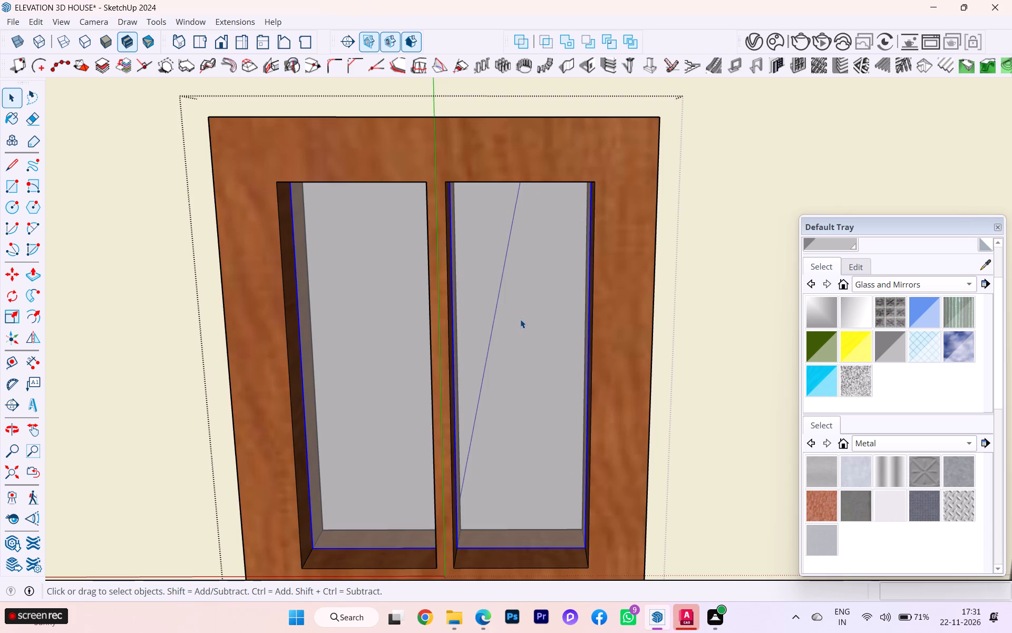
pyautogui.scroll(-3, 514, 318)
pyautogui.click(514, 318)
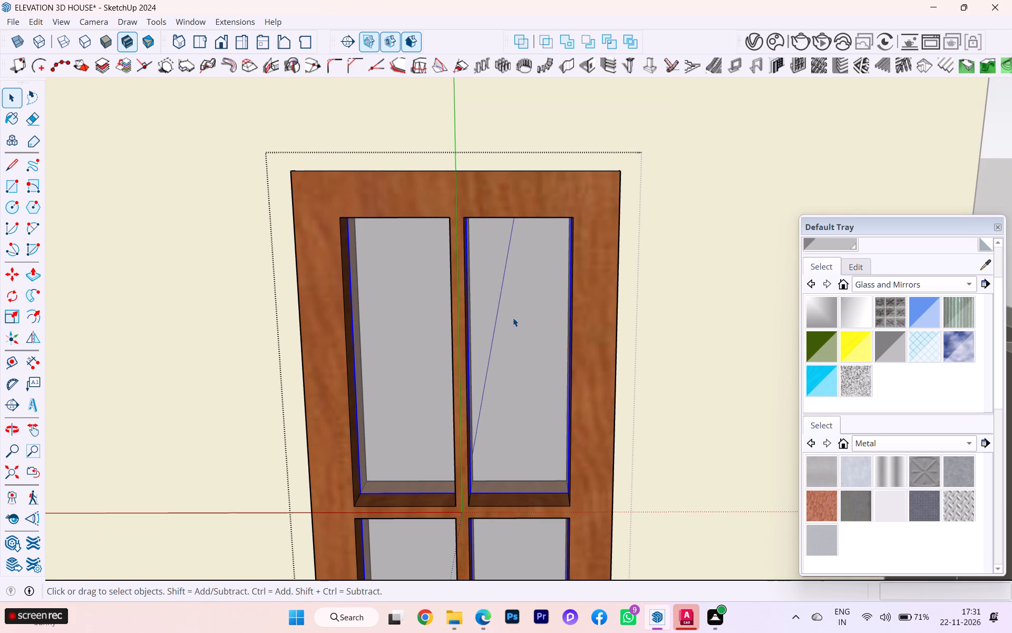
pyautogui.click(896, 353)
pyautogui.click(526, 304)
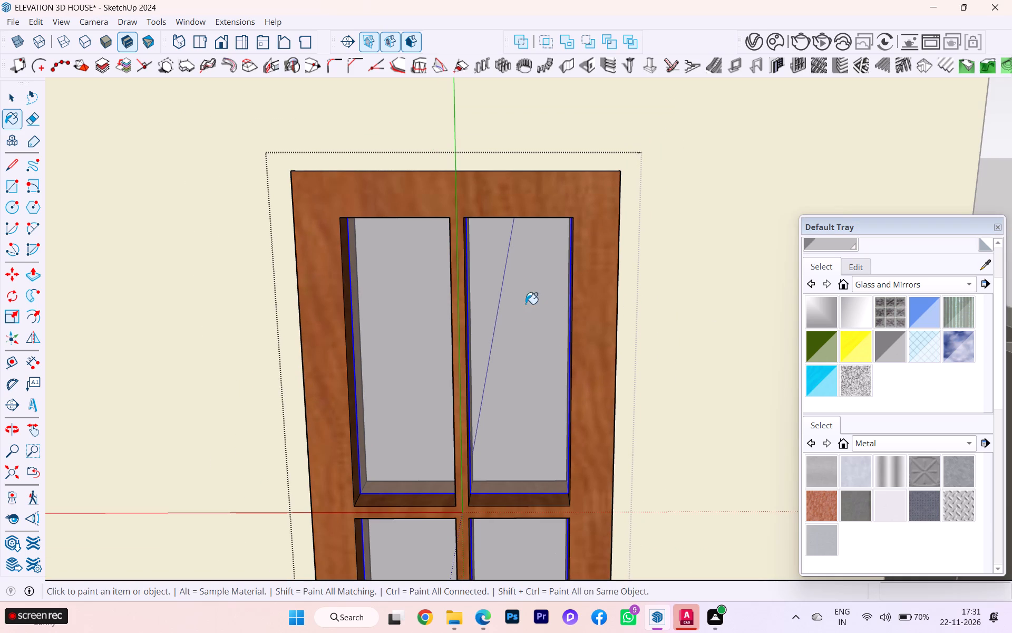
pyautogui.click(512, 307)
pyautogui.scroll(4, 494, 351)
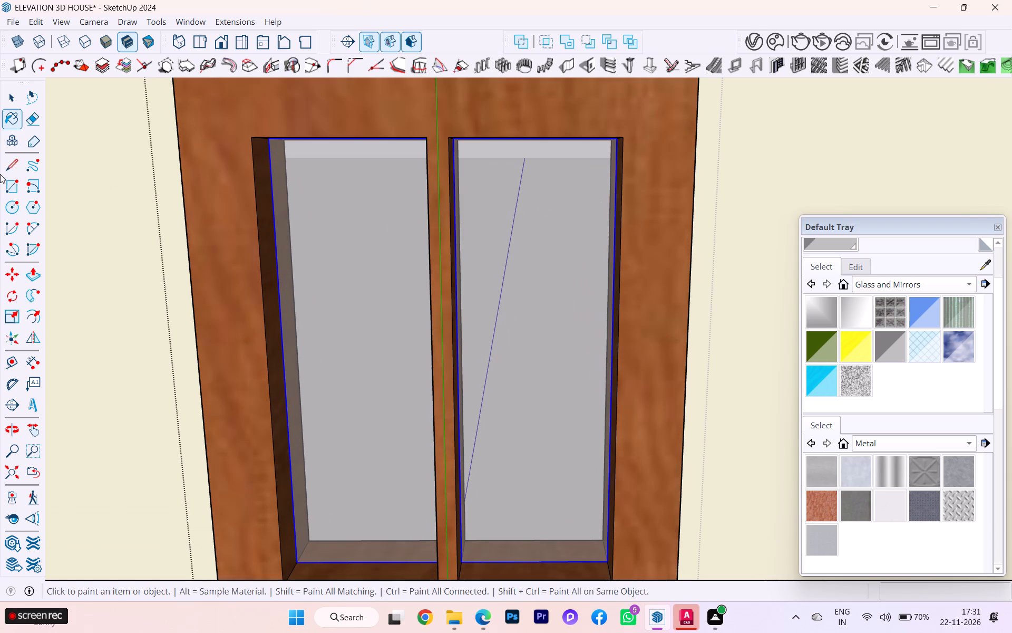
pyautogui.click(11, 89)
# Examine the upper stair window's panes and frame depth from inside, and close the window's group.
pyautogui.moveTo(499, 267); pyautogui.dragTo(401, 308, button='middle')
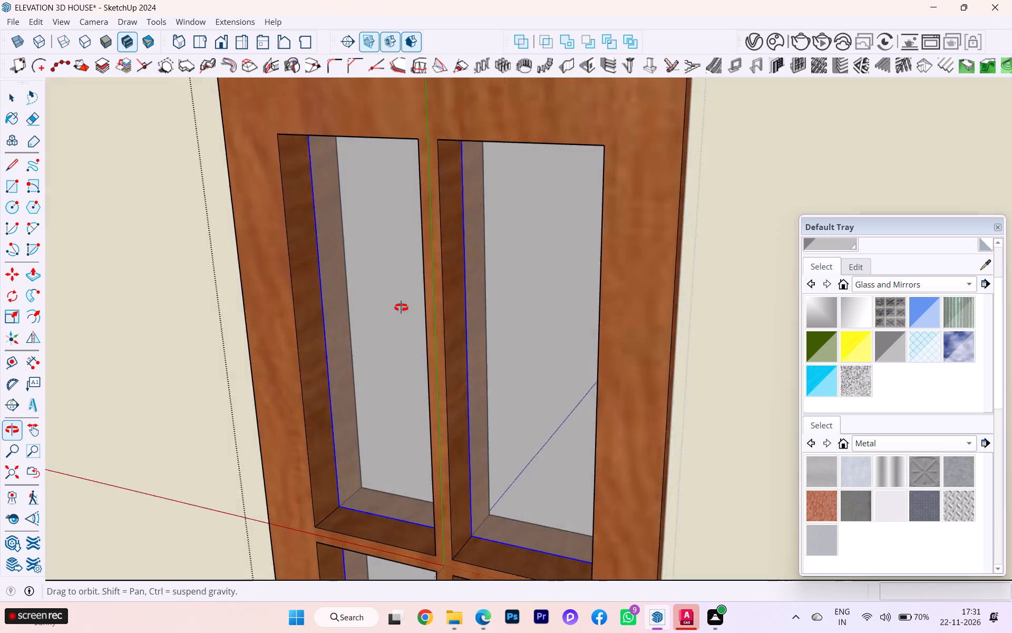
pyautogui.moveTo(401, 308); pyautogui.dragTo(413, 315, button='middle')
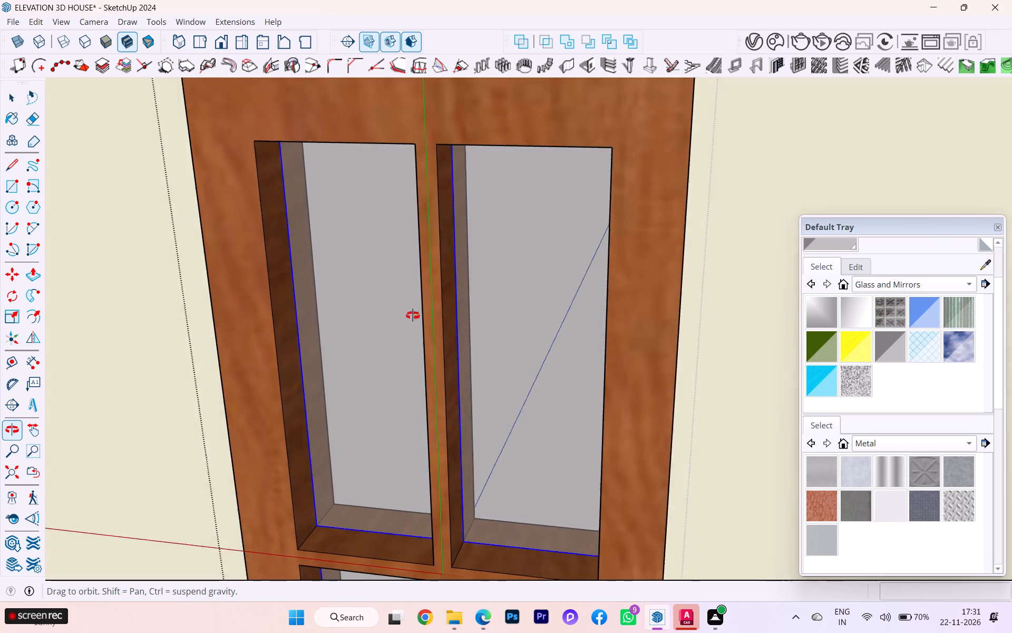
pyautogui.moveTo(413, 315); pyautogui.dragTo(371, 333, button='middle')
pyautogui.scroll(-10, 523, 351)
pyautogui.moveTo(511, 334); pyautogui.dragTo(634, 291, button='middle')
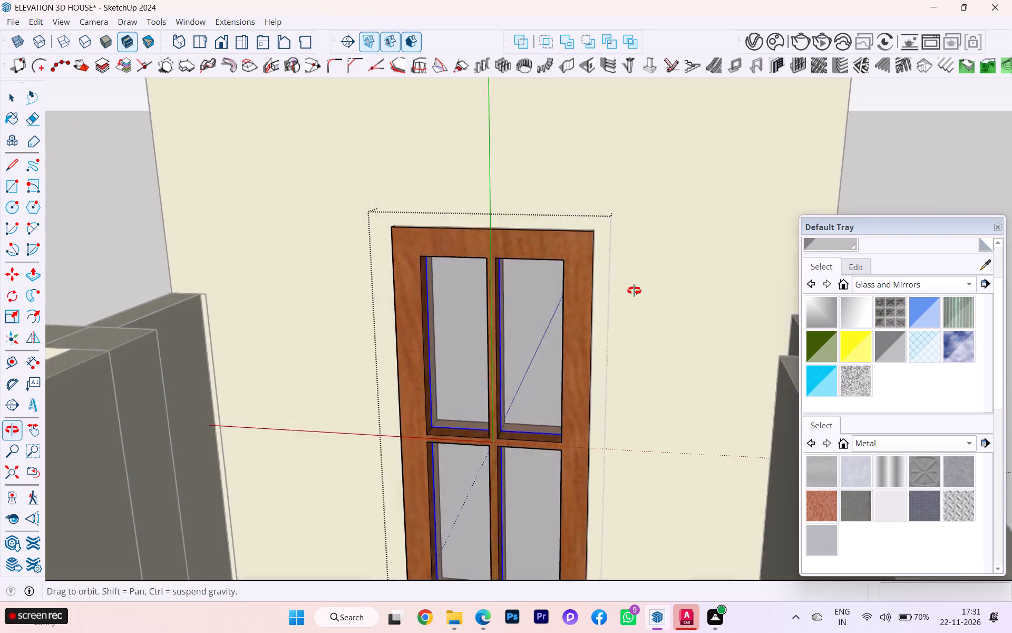
pyautogui.moveTo(634, 291); pyautogui.dragTo(662, 292, button='middle')
pyautogui.scroll(2, 543, 393)
pyautogui.scroll(-1, 535, 410)
pyautogui.scroll(6, 534, 411)
pyautogui.scroll(-3, 530, 421)
pyautogui.scroll(1, 530, 421)
pyautogui.scroll(-1, 529, 421)
pyautogui.moveTo(528, 421); pyautogui.dragTo(238, 417, button='middle')
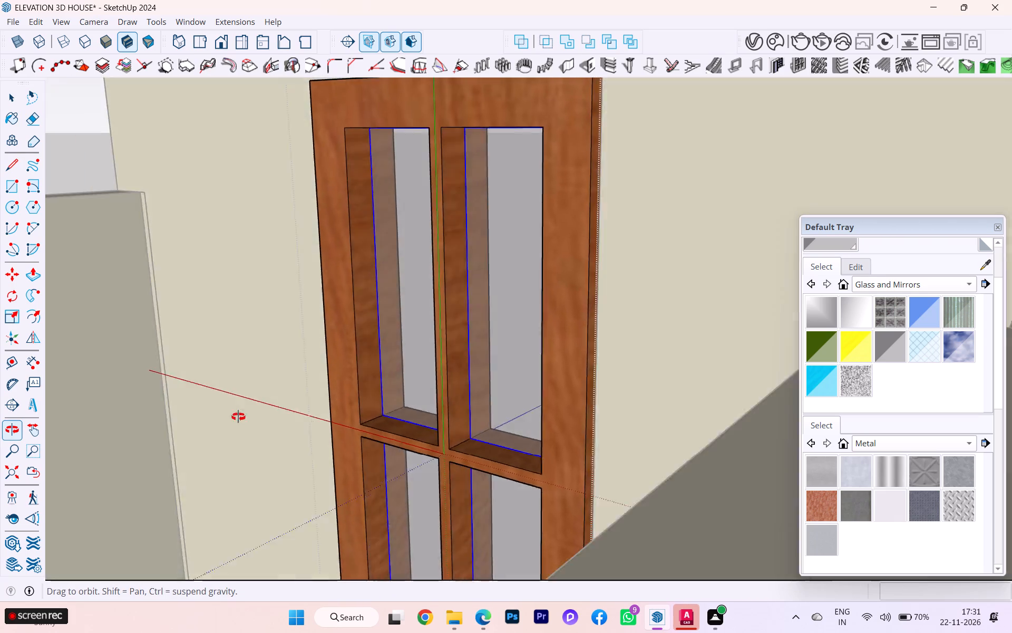
pyautogui.moveTo(238, 417); pyautogui.dragTo(607, 456, button='middle')
pyautogui.scroll(-6, 429, 336)
pyautogui.scroll(2, 428, 335)
pyautogui.scroll(-5, 426, 335)
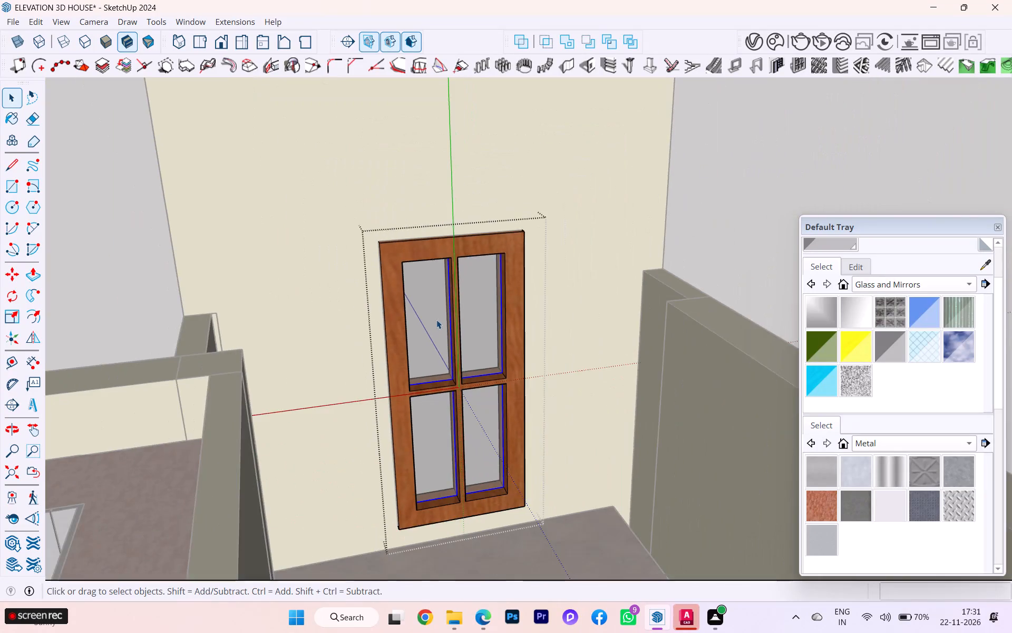
pyautogui.scroll(-4, 436, 320)
pyautogui.scroll(1, 433, 314)
pyautogui.scroll(-2, 433, 314)
pyautogui.scroll(1, 433, 314)
pyautogui.scroll(-2, 444, 313)
pyautogui.scroll(2, 444, 313)
pyautogui.moveTo(450, 313); pyautogui.dragTo(368, 313, button='middle')
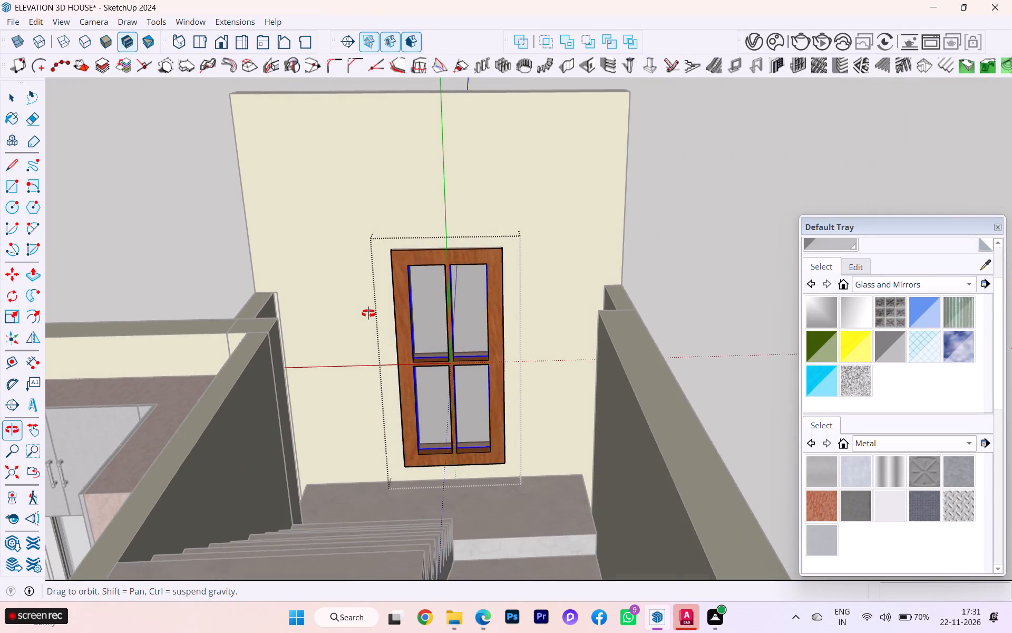
pyautogui.moveTo(368, 313); pyautogui.dragTo(366, 313, button='middle')
pyautogui.click(72, 182)
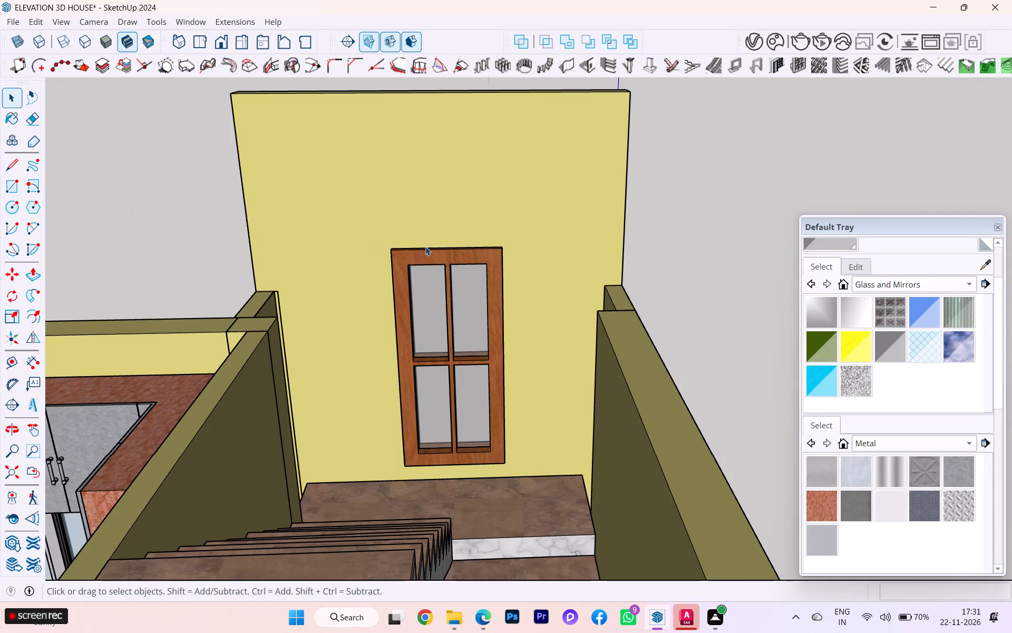
# Examine how the upper stair window sits in the wall above the landing and the landing's corner with the side wall.
pyautogui.scroll(-1, 426, 250)
pyautogui.moveTo(426, 251); pyautogui.dragTo(342, 266, button='middle')
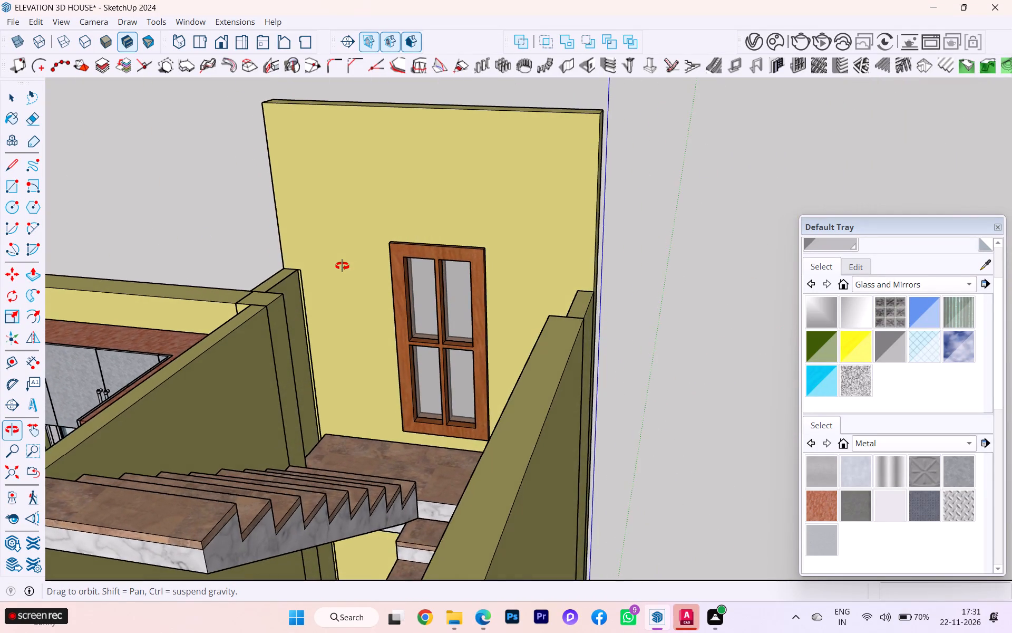
pyautogui.moveTo(342, 266); pyautogui.dragTo(494, 270, button='middle')
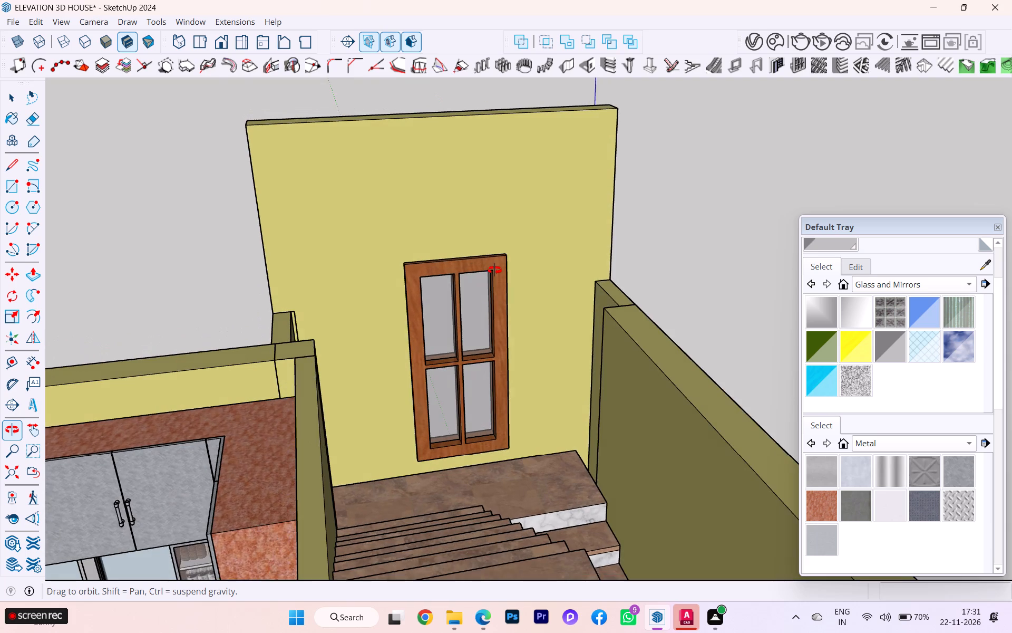
pyautogui.moveTo(494, 270); pyautogui.dragTo(369, 337, button='middle')
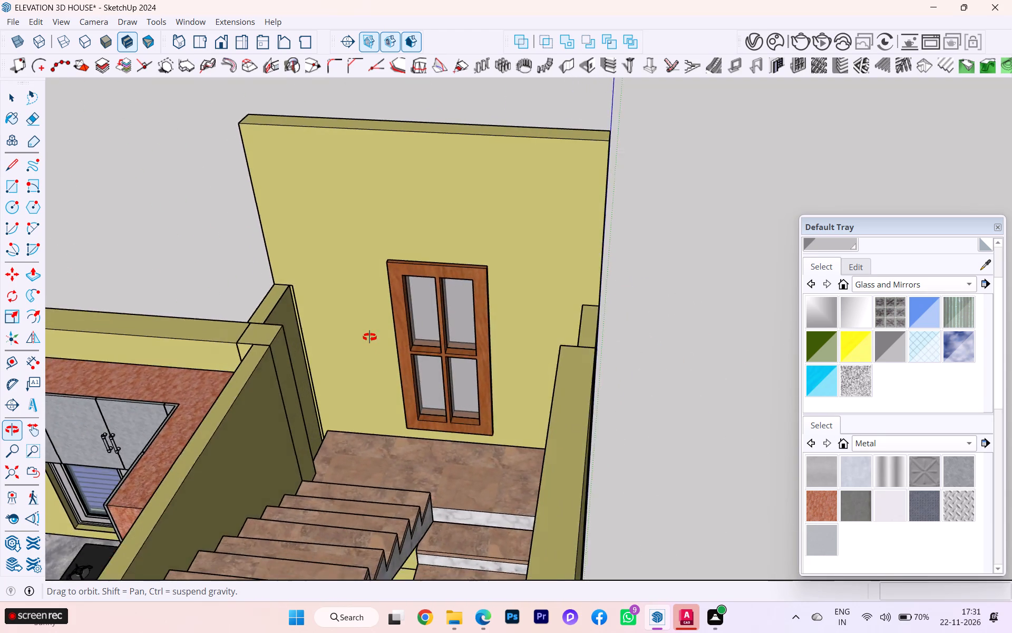
pyautogui.moveTo(369, 337); pyautogui.dragTo(404, 445, button='middle')
pyautogui.scroll(11, 356, 447)
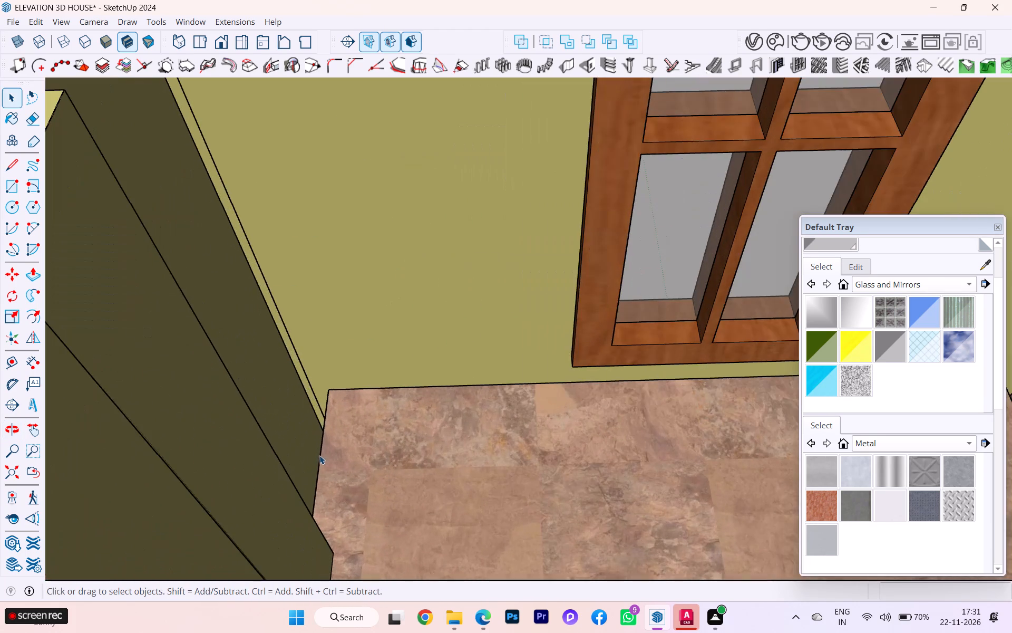
pyautogui.scroll(-1, 320, 454)
pyautogui.moveTo(320, 454); pyautogui.dragTo(474, 517, button='middle')
pyautogui.scroll(1, 481, 551)
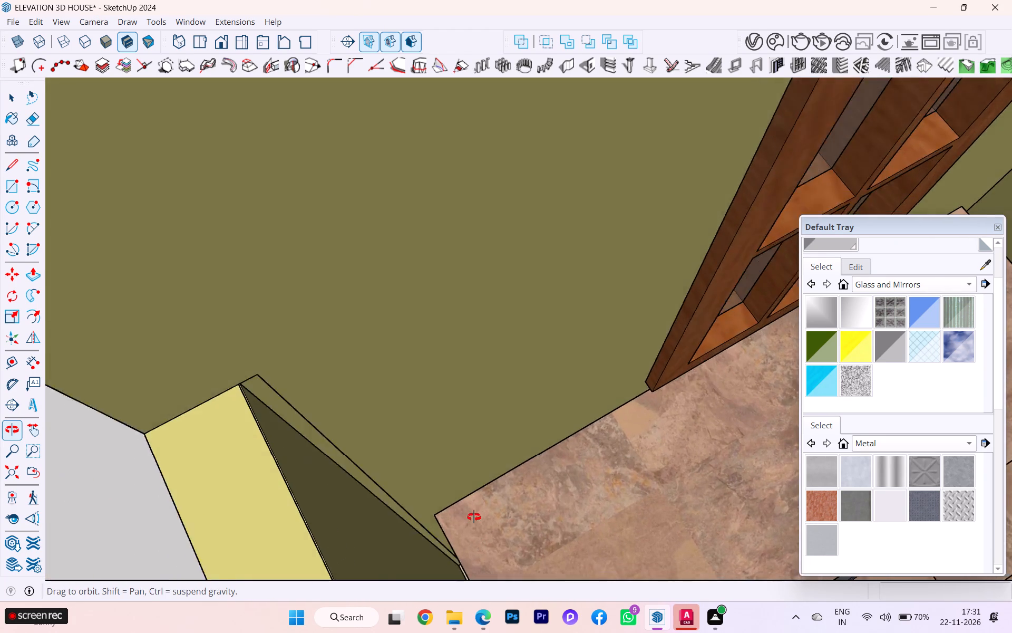
pyautogui.moveTo(474, 517); pyautogui.dragTo(203, 448, button='middle')
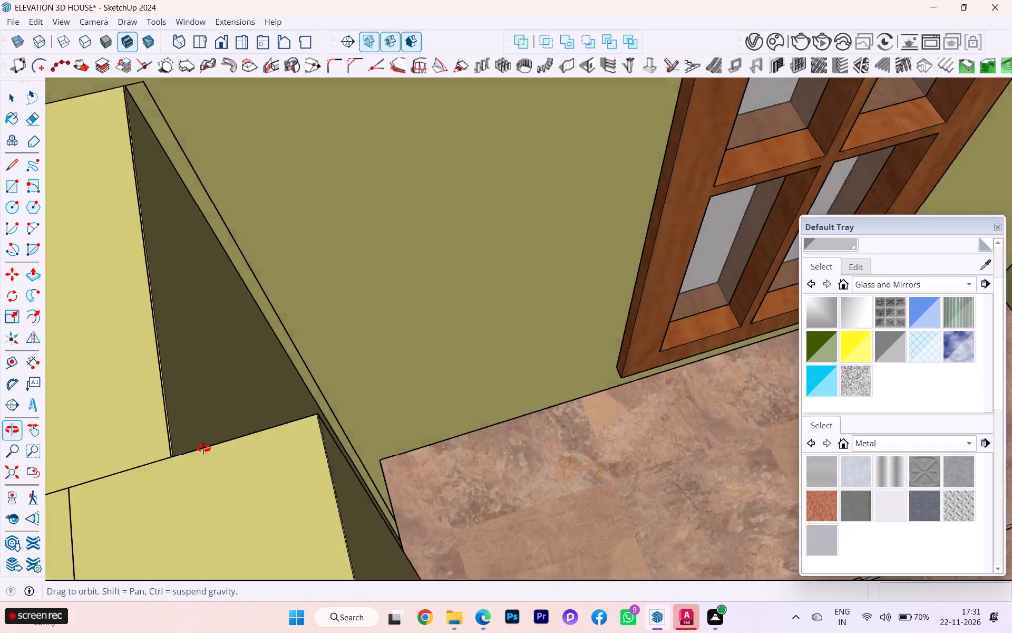
pyautogui.moveTo(203, 448); pyautogui.dragTo(79, 401, button='middle')
pyautogui.scroll(-9, 235, 350)
pyautogui.moveTo(259, 341); pyautogui.dragTo(80, 405, button='middle')
pyautogui.scroll(4, 182, 330)
pyautogui.scroll(-2, 194, 323)
pyautogui.moveTo(199, 324); pyautogui.dragTo(333, 411, button='middle')
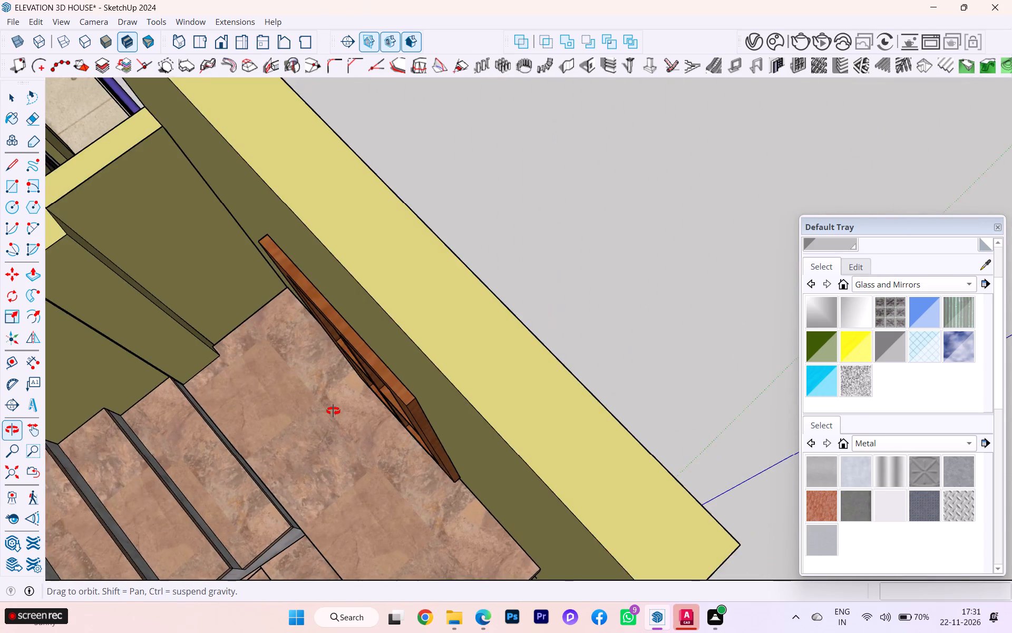
pyautogui.moveTo(333, 411); pyautogui.dragTo(134, 261, button='middle')
# Examine the house's whole front elevation from outside, including the stair wall and its two windows.
pyautogui.scroll(-2, 167, 260)
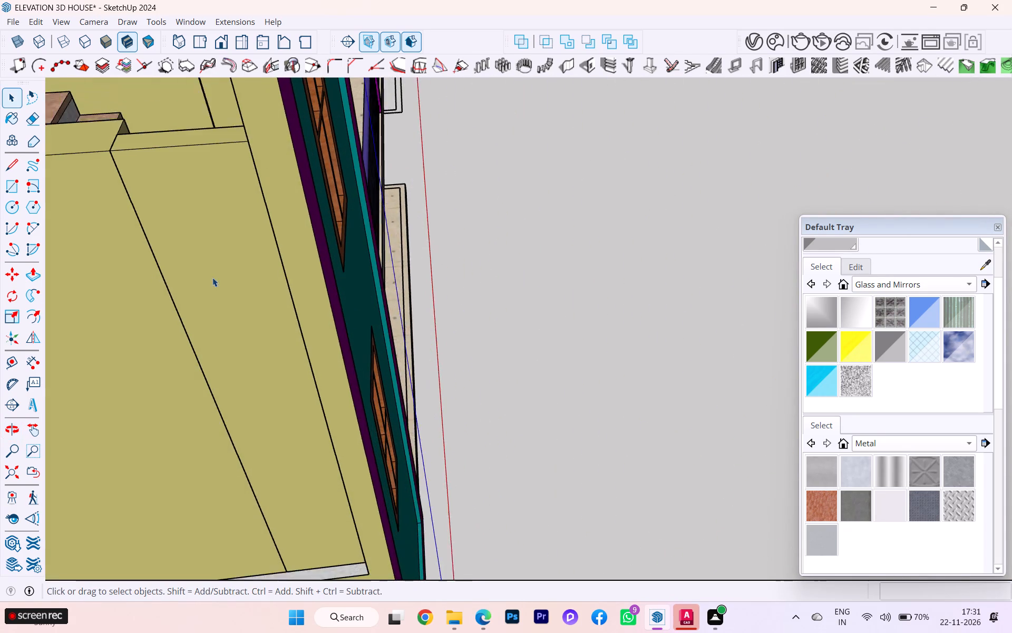
pyautogui.scroll(-3, 212, 277)
pyautogui.scroll(-2, 417, 272)
pyautogui.scroll(3, 420, 272)
pyautogui.scroll(-5, 420, 272)
pyautogui.scroll(-1, 535, 273)
pyautogui.moveTo(535, 273); pyautogui.dragTo(81, 270, button='middle')
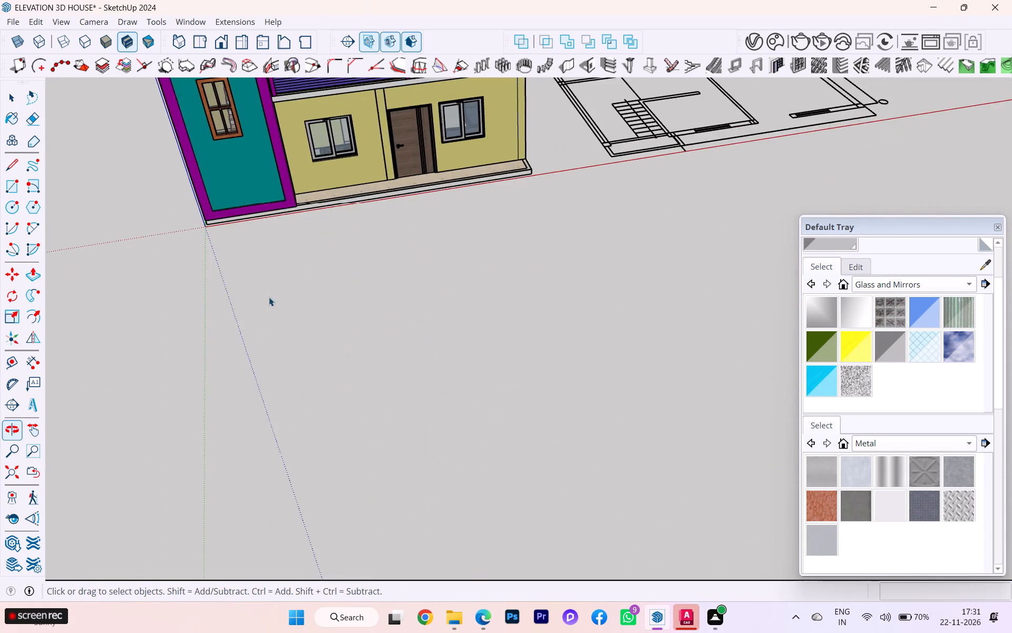
pyautogui.scroll(-5, 430, 310)
pyautogui.click(346, 307)
pyautogui.scroll(4, 258, 166)
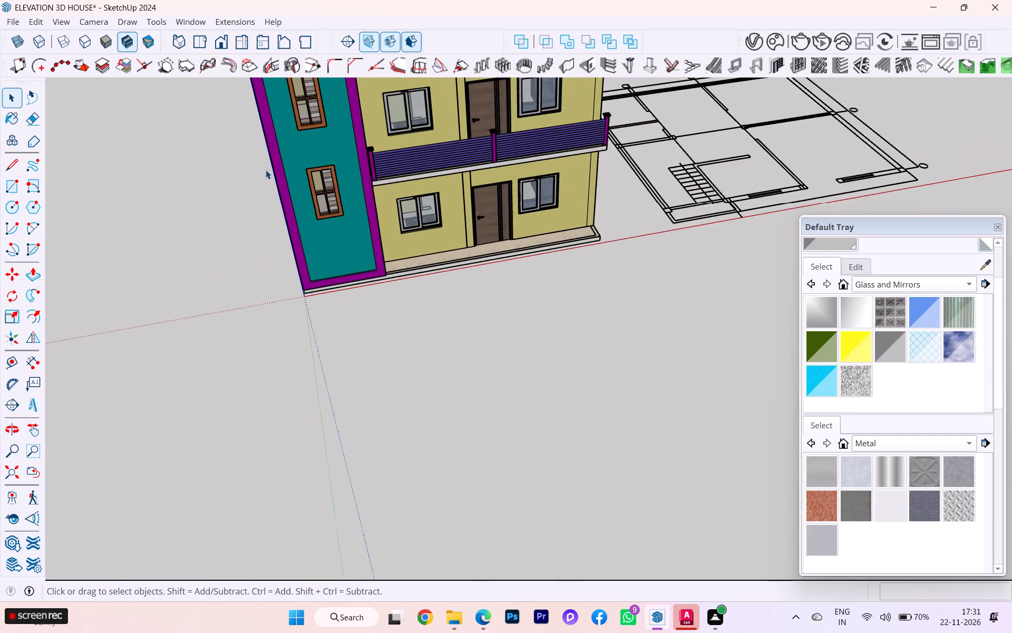
pyautogui.scroll(3, 266, 170)
pyautogui.scroll(-1, 273, 168)
pyautogui.moveTo(273, 168); pyautogui.dragTo(256, 101, button='middle')
pyautogui.scroll(-4, 309, 237)
pyautogui.scroll(-2, 299, 291)
pyautogui.scroll(5, 299, 291)
pyautogui.scroll(-3, 299, 291)
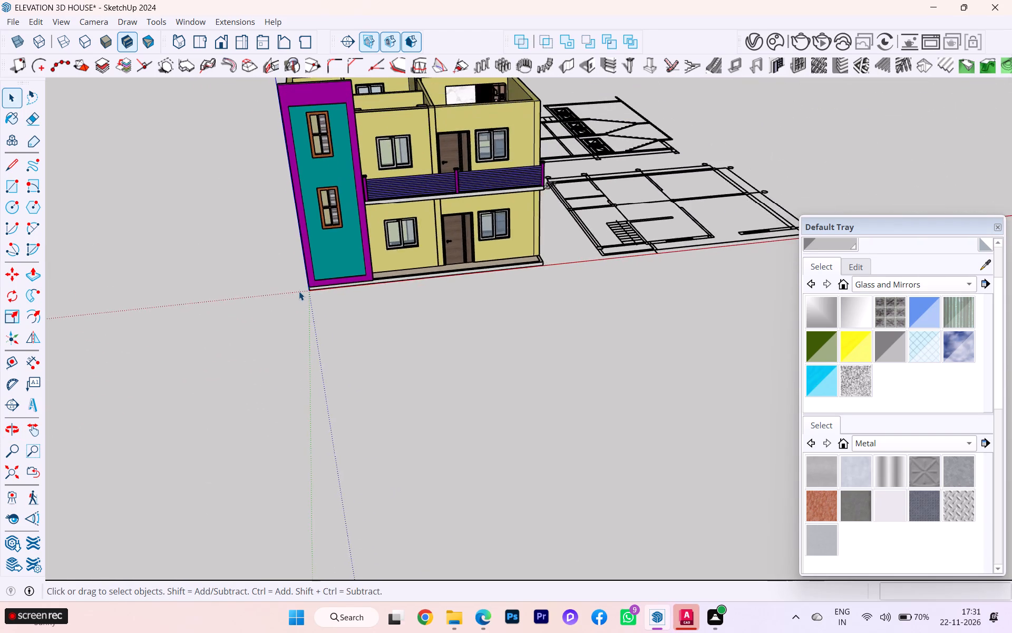
pyautogui.scroll(-1, 299, 291)
pyautogui.scroll(1, 299, 291)
pyautogui.scroll(-1, 299, 291)
pyautogui.scroll(2, 299, 291)
pyautogui.scroll(-1, 299, 291)
pyautogui.scroll(5, 325, 140)
pyautogui.scroll(3, 271, 99)
pyautogui.moveTo(300, 104); pyautogui.dragTo(161, 125, button='middle')
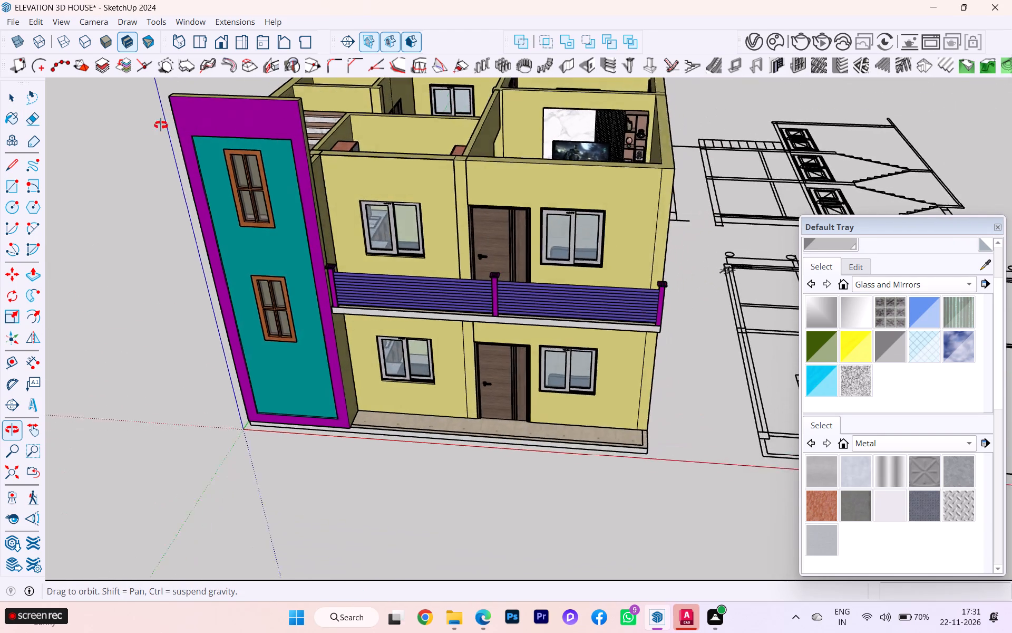
# Examine the top of the stair wall and the upper-floor walls behind it from outside and above.
pyautogui.moveTo(161, 125); pyautogui.dragTo(118, 127, button='middle')
pyautogui.scroll(5, 264, 100)
pyautogui.scroll(-2, 276, 125)
pyautogui.scroll(4, 276, 126)
pyautogui.scroll(-1, 276, 131)
pyautogui.scroll(2, 276, 131)
pyautogui.scroll(-1, 276, 131)
pyautogui.scroll(3, 269, 135)
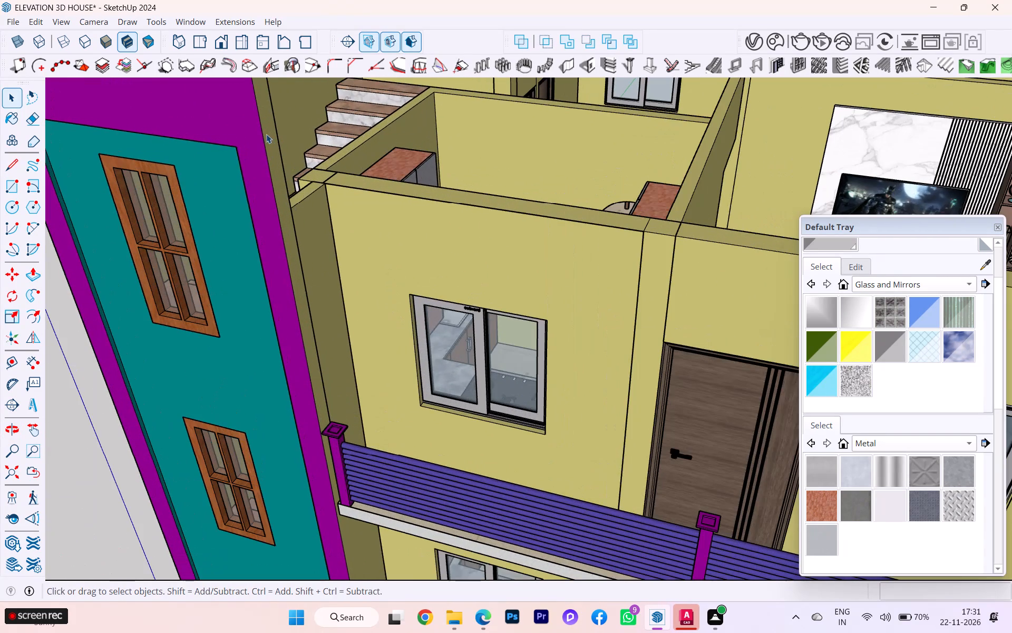
pyautogui.scroll(-3, 286, 167)
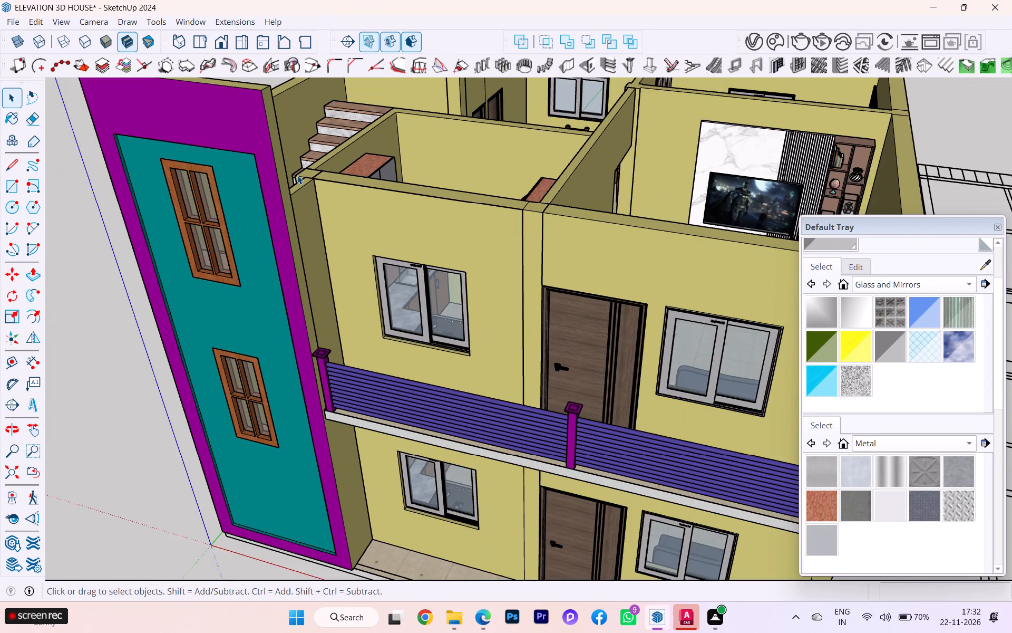
pyautogui.scroll(-2, 297, 175)
pyautogui.moveTo(304, 178); pyautogui.dragTo(324, 195, button='middle')
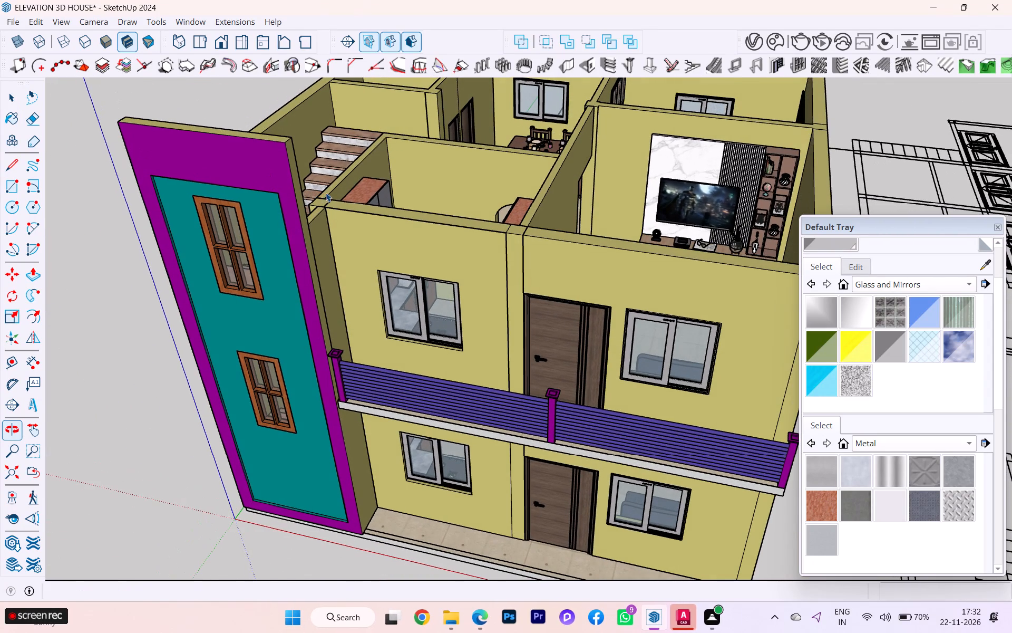
pyautogui.scroll(2, 299, 138)
pyautogui.scroll(-1, 299, 138)
pyautogui.scroll(7, 299, 138)
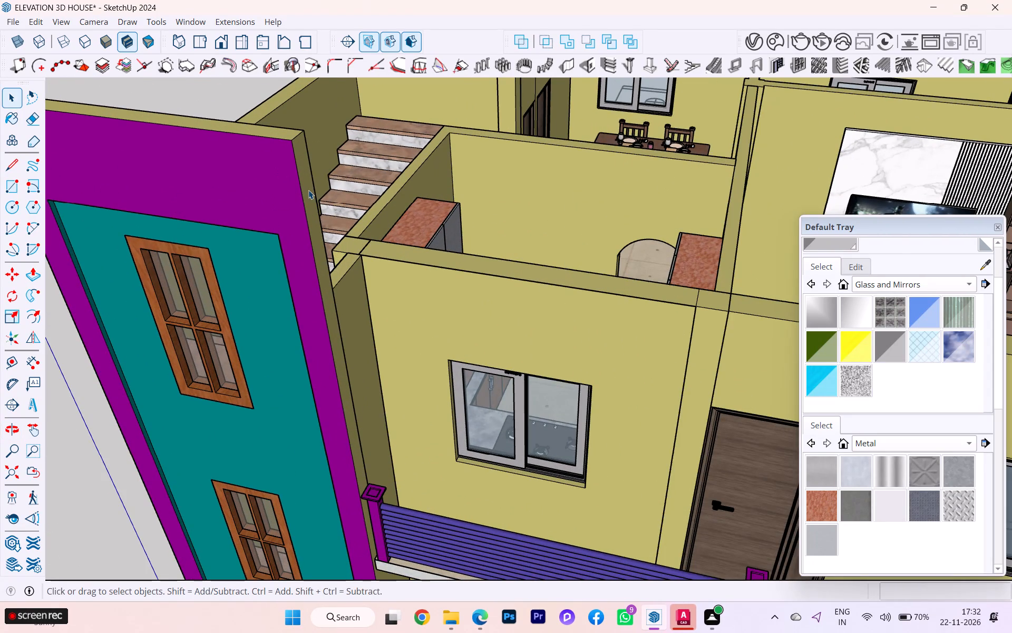
pyautogui.scroll(-1, 258, 127)
pyautogui.moveTo(257, 126); pyautogui.dragTo(416, 147, button='middle')
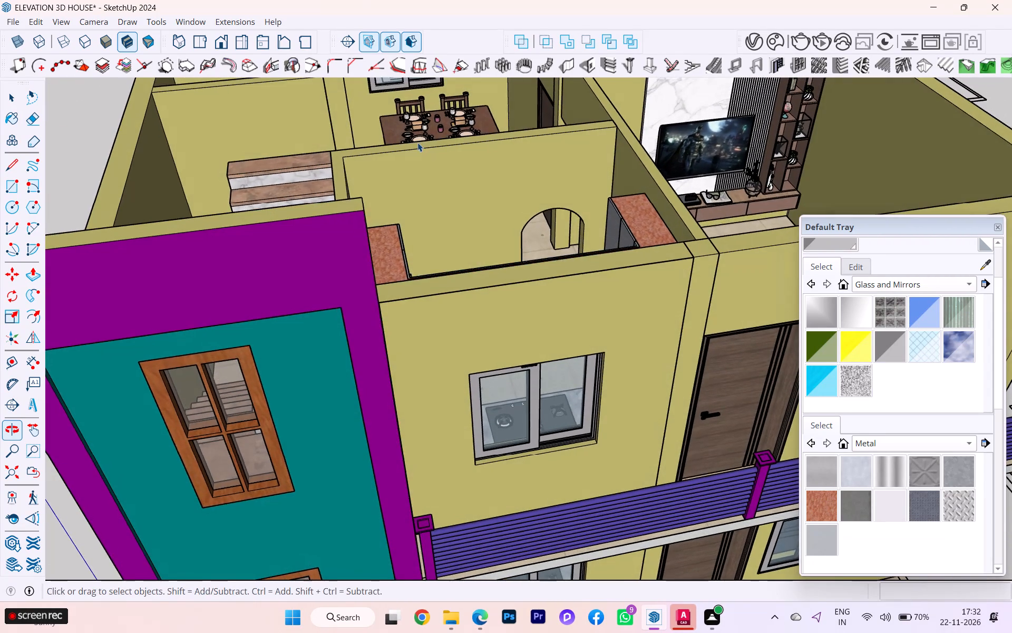
pyautogui.scroll(-2, 389, 157)
# Open the stair wall's group and push its top face down about 1' 6 5/8".
pyautogui.click(274, 200)
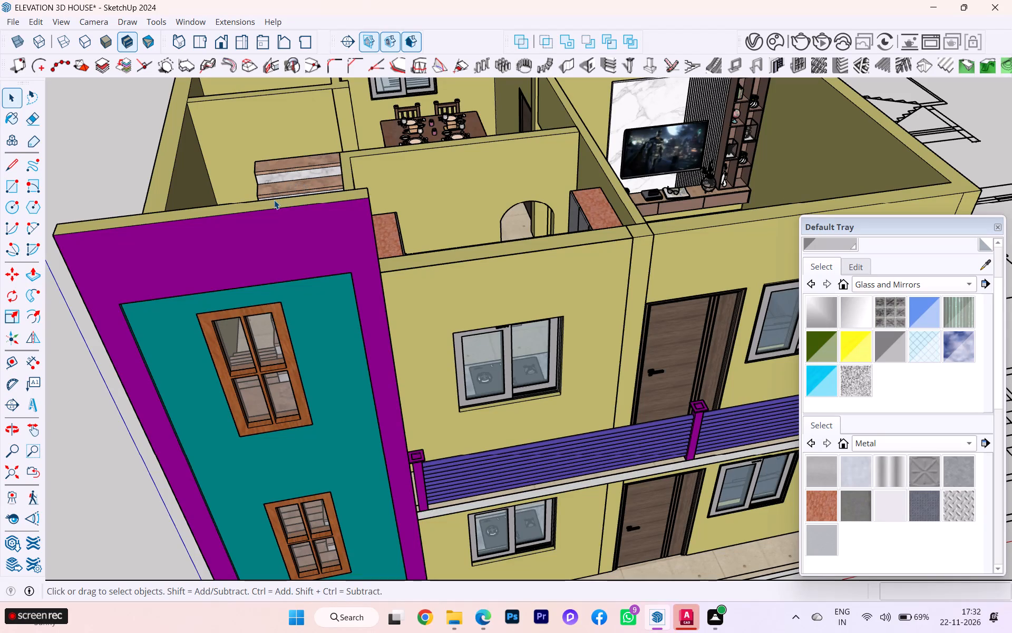
pyautogui.scroll(5, 274, 200)
pyautogui.scroll(-2, 274, 200)
pyautogui.scroll(4, 274, 200)
pyautogui.doubleClick(268, 205)
pyautogui.click(264, 204)
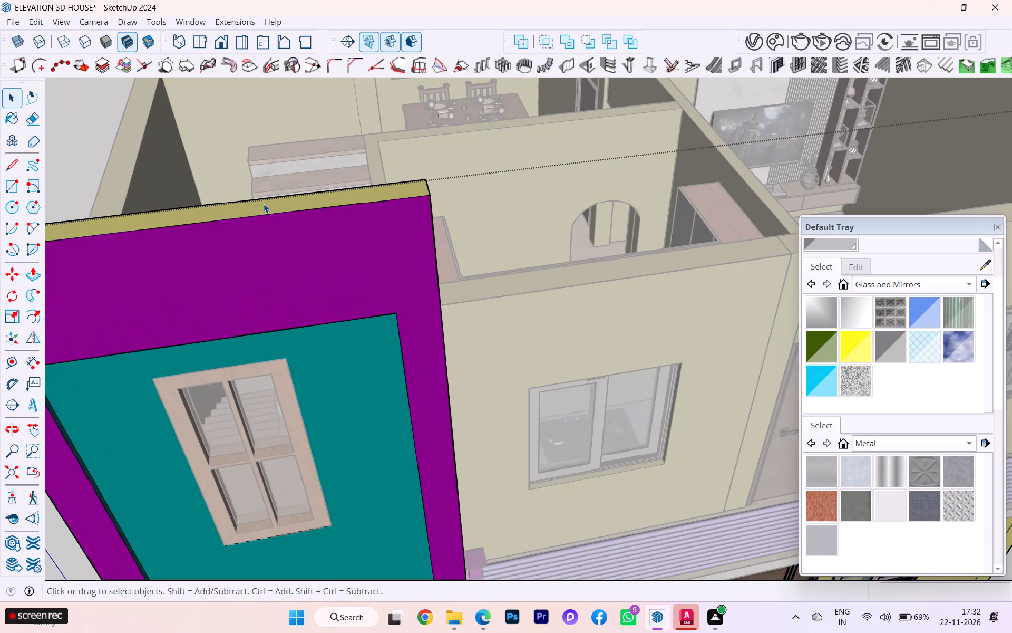
pyautogui.press('p')
pyautogui.click(250, 208)
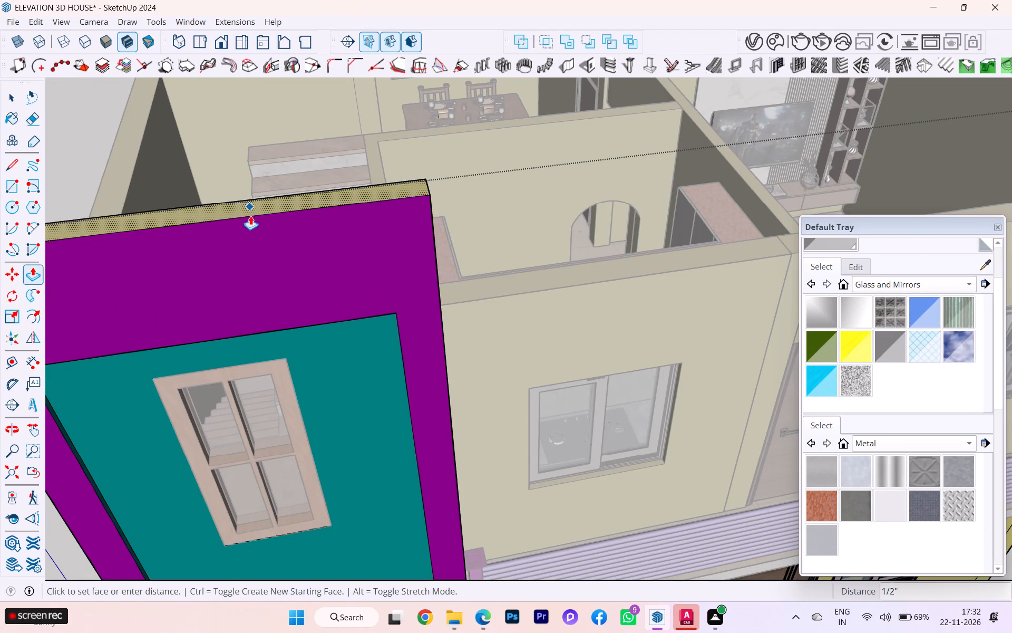
pyautogui.click(273, 284)
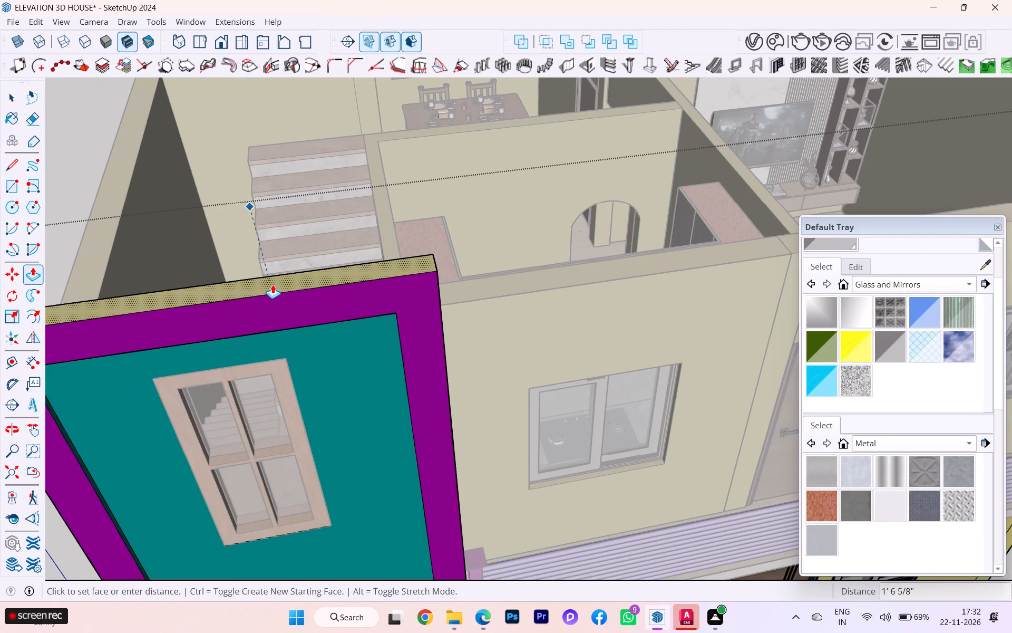
# Pull a new separate block about 2' 5 9/16" up from the stair wall's top face.
pyautogui.click(273, 282)
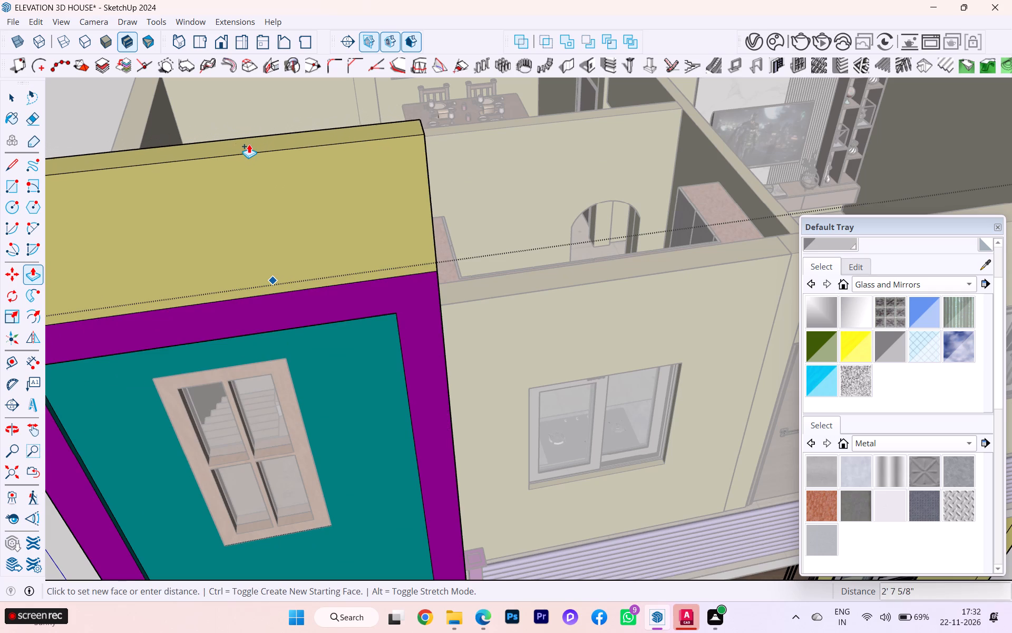
pyautogui.click(248, 152)
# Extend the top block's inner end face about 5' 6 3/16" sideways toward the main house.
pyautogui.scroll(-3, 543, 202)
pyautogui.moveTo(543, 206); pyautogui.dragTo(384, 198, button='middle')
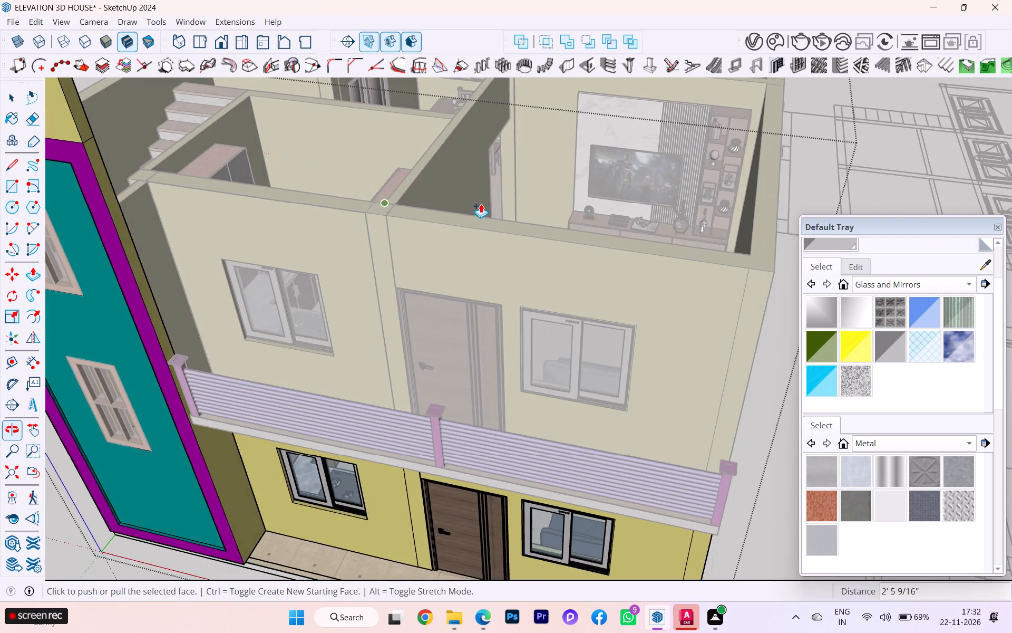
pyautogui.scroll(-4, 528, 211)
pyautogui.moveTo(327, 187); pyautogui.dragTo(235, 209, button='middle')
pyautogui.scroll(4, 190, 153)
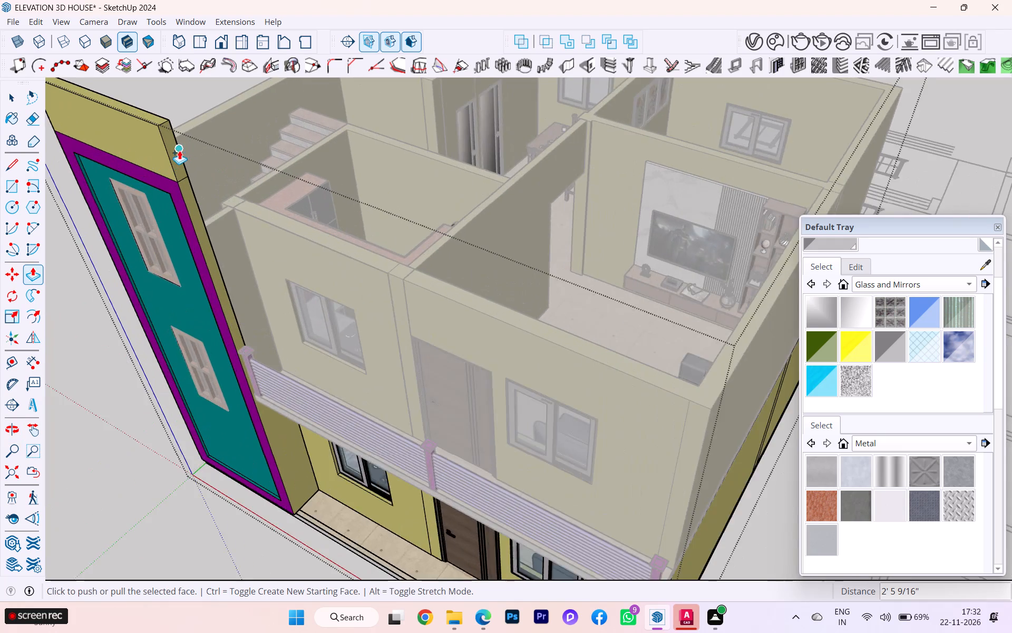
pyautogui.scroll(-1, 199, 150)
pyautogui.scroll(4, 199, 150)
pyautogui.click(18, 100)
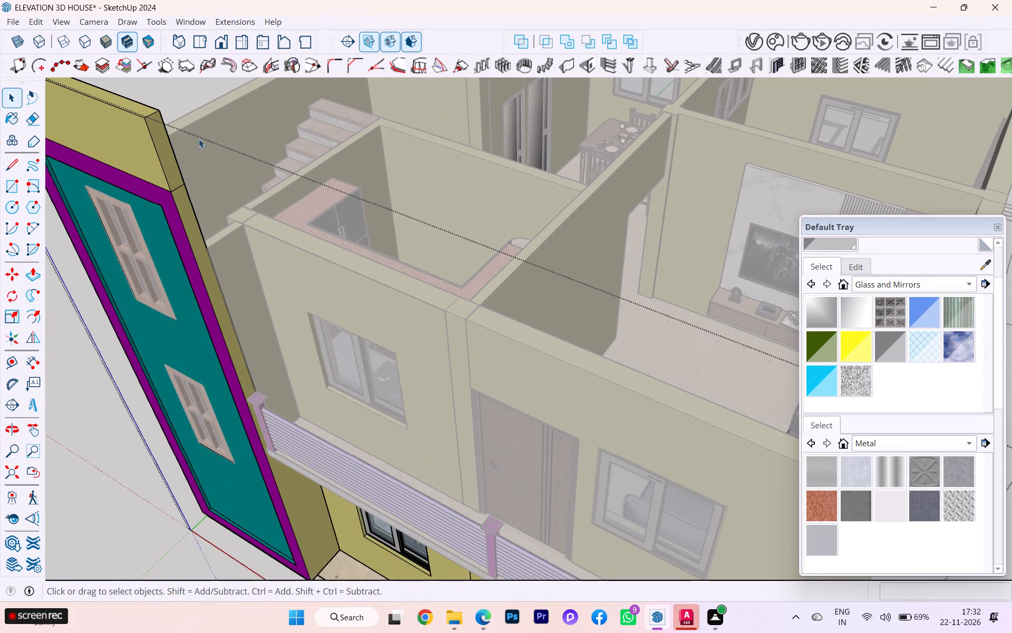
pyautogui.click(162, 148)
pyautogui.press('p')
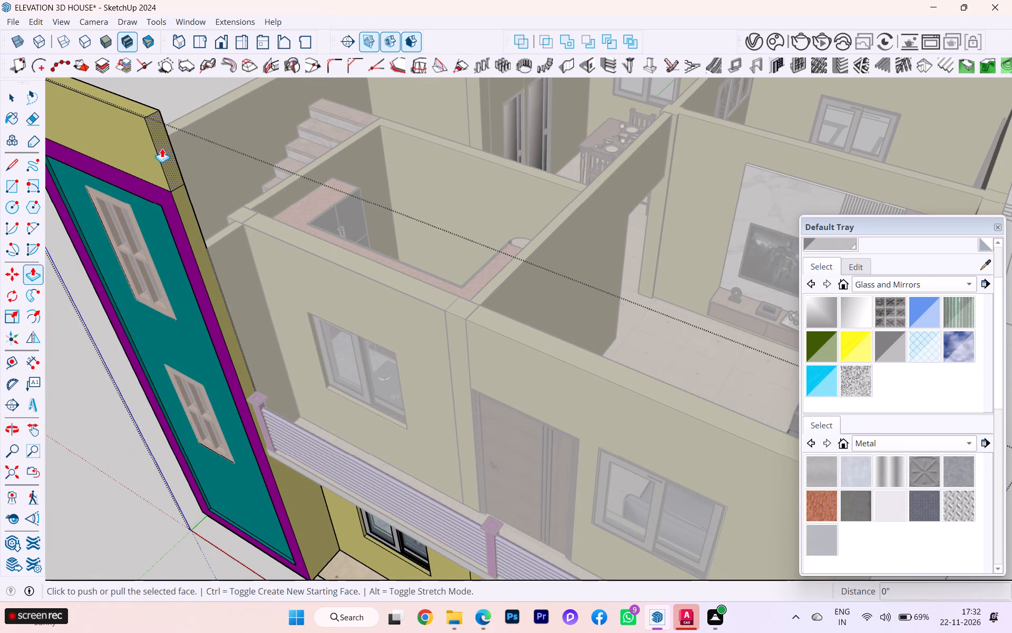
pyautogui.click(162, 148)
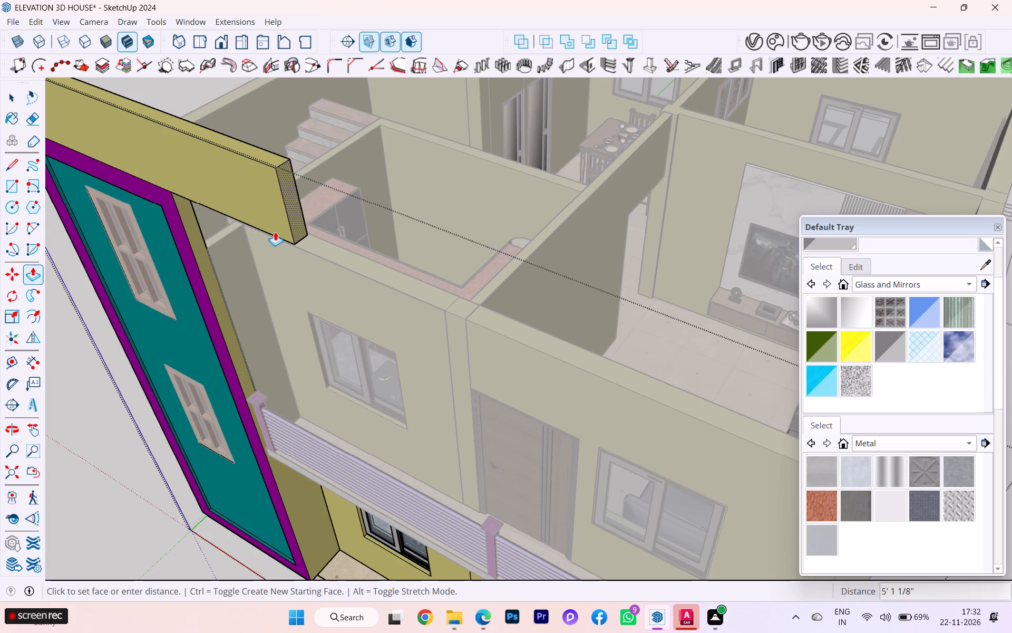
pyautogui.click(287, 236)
# Examine the extended top block against the front elevation and the rooms behind it.
pyautogui.scroll(-1, 296, 235)
pyautogui.moveTo(297, 235); pyautogui.dragTo(334, 232, button='middle')
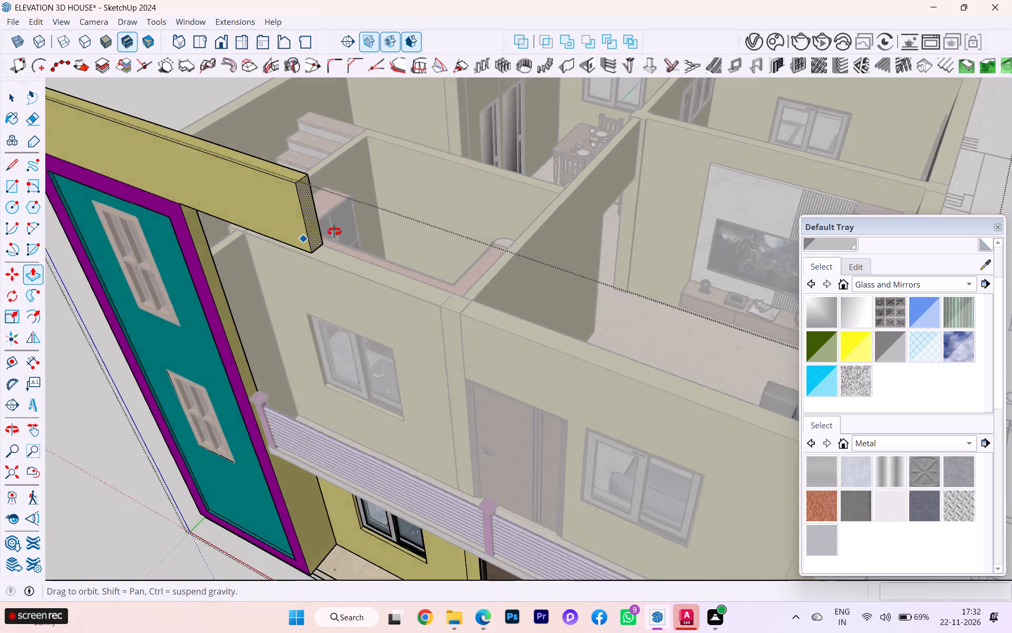
pyautogui.moveTo(334, 232); pyautogui.dragTo(515, 111, button='middle')
pyautogui.scroll(-9, 429, 126)
pyautogui.scroll(1, 398, 137)
pyautogui.scroll(-1, 388, 140)
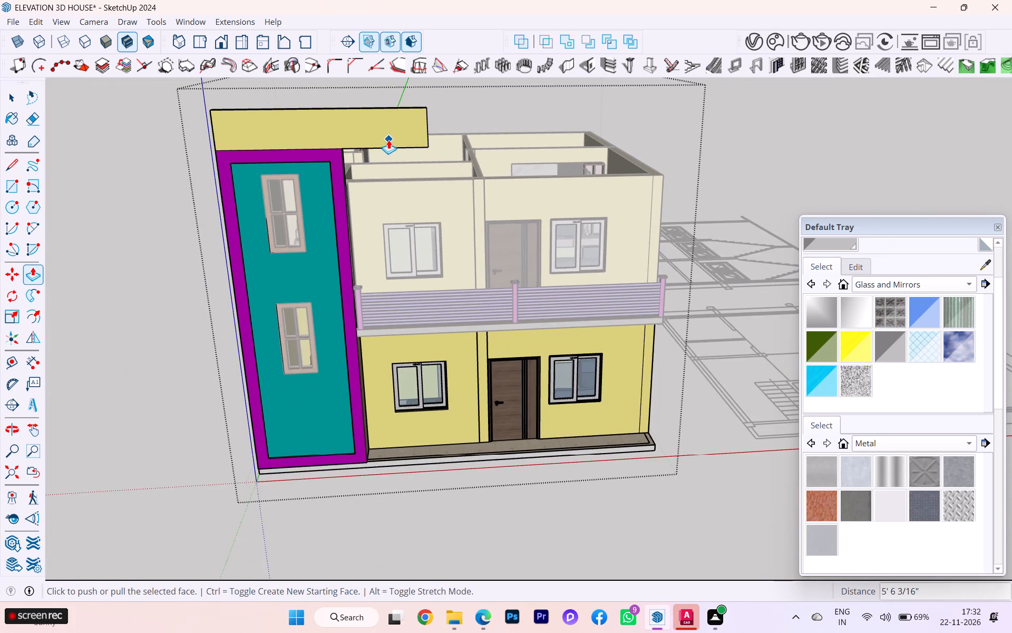
pyautogui.moveTo(355, 137); pyautogui.dragTo(323, 138, button='middle')
pyautogui.scroll(3, 392, 136)
pyautogui.scroll(-1, 392, 136)
pyautogui.scroll(1, 392, 136)
pyautogui.scroll(-2, 392, 136)
pyautogui.moveTo(392, 136); pyautogui.dragTo(391, 136, button='middle')
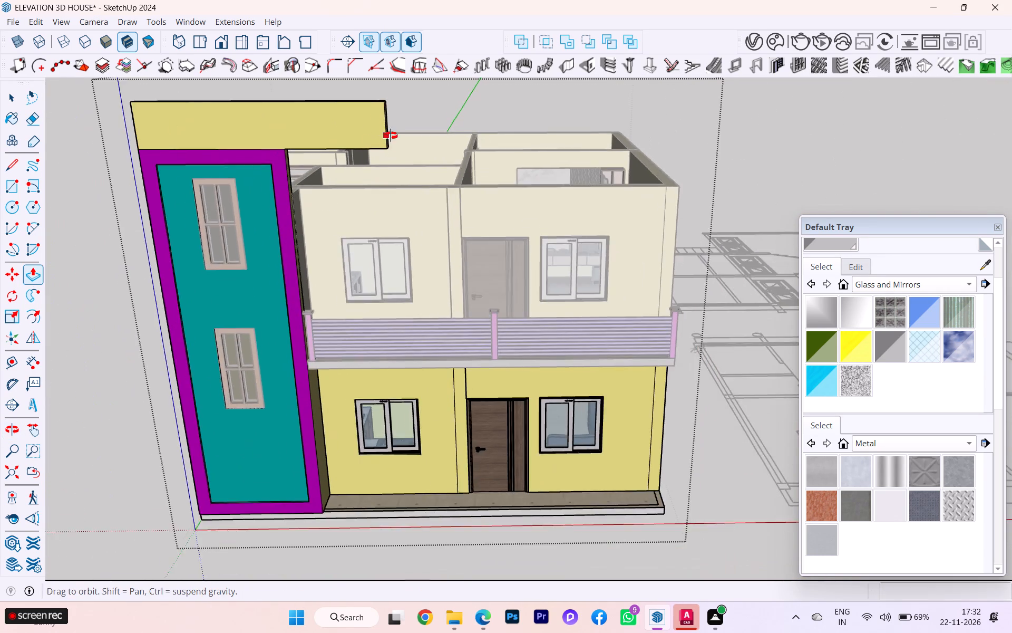
pyautogui.moveTo(391, 136); pyautogui.dragTo(332, 155, button='middle')
pyautogui.scroll(7, 314, 143)
pyautogui.moveTo(292, 152); pyautogui.dragTo(371, 158, button='middle')
pyautogui.scroll(-4, 360, 157)
pyautogui.scroll(4, 422, 189)
pyautogui.moveTo(476, 211); pyautogui.dragTo(433, 220, button='middle')
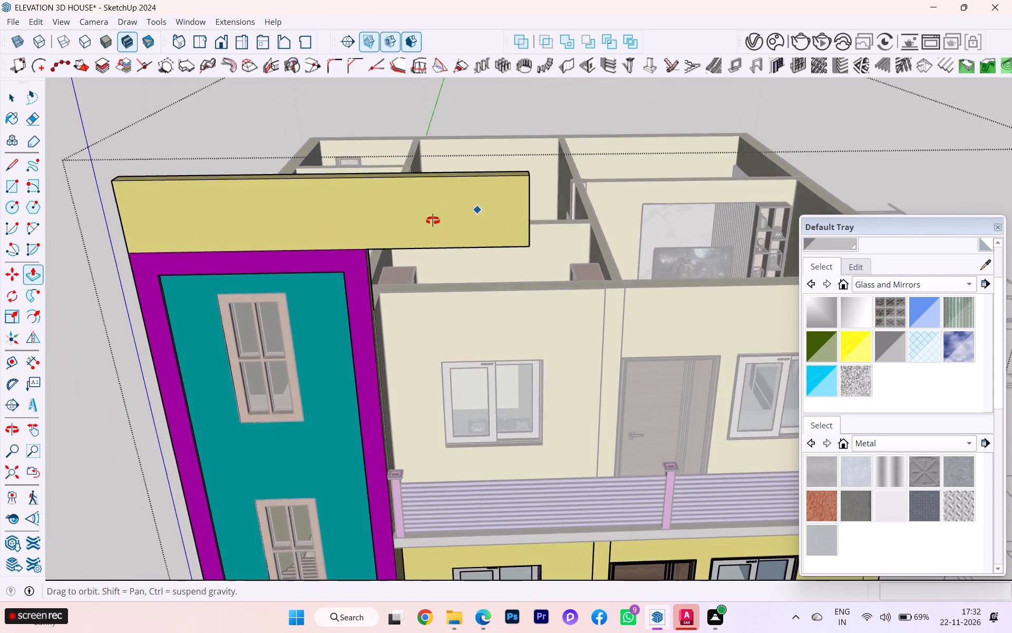
pyautogui.moveTo(433, 220); pyautogui.dragTo(242, 229, button='middle')
pyautogui.scroll(4, 283, 212)
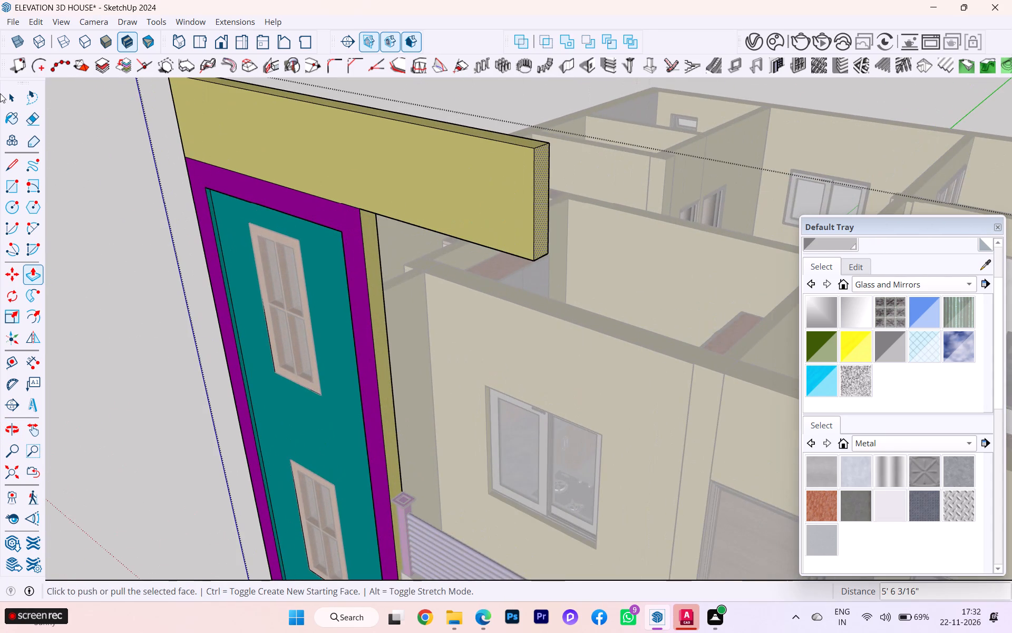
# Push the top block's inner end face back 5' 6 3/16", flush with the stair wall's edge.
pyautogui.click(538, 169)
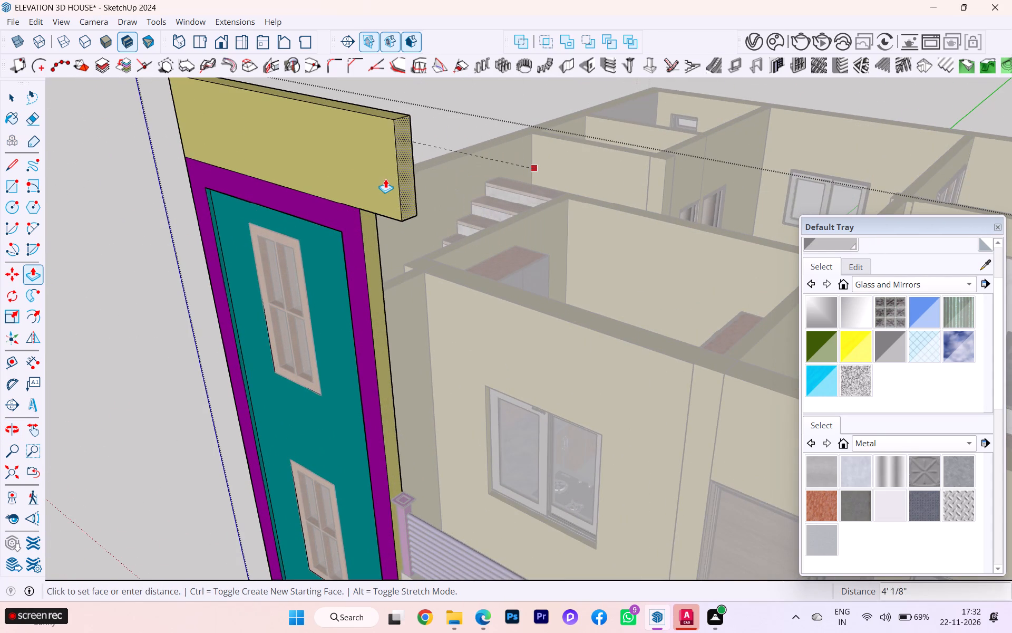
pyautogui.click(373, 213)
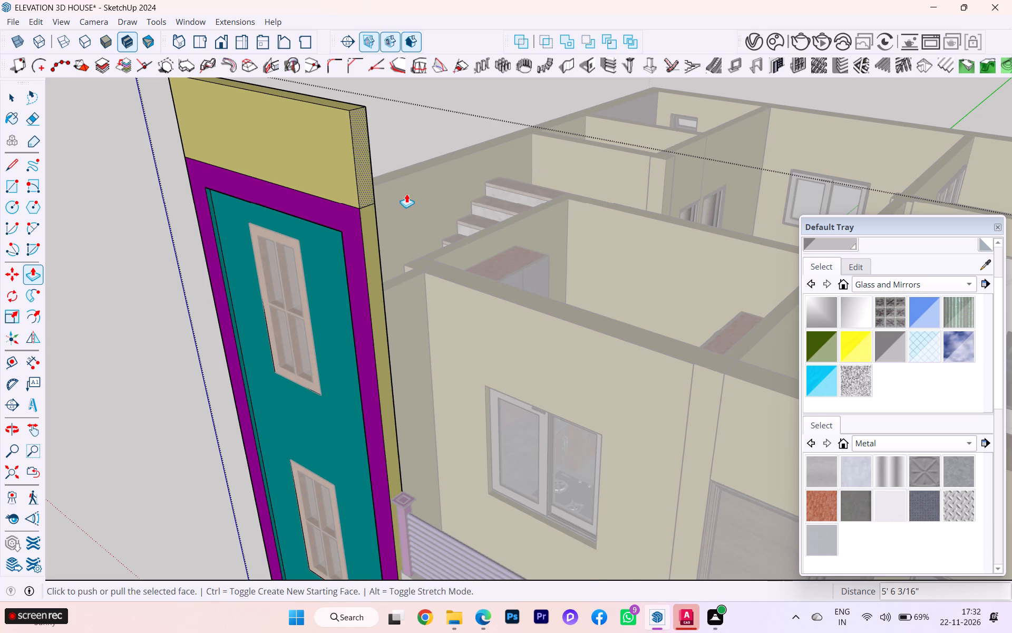
# Examine the raised stair wall's proportions from the front and outer side, and close the wall's group.
pyautogui.scroll(-1, 406, 194)
pyautogui.moveTo(404, 194); pyautogui.dragTo(373, 204, button='middle')
pyautogui.scroll(-3, 405, 185)
pyautogui.moveTo(415, 182); pyautogui.dragTo(544, 181, button='middle')
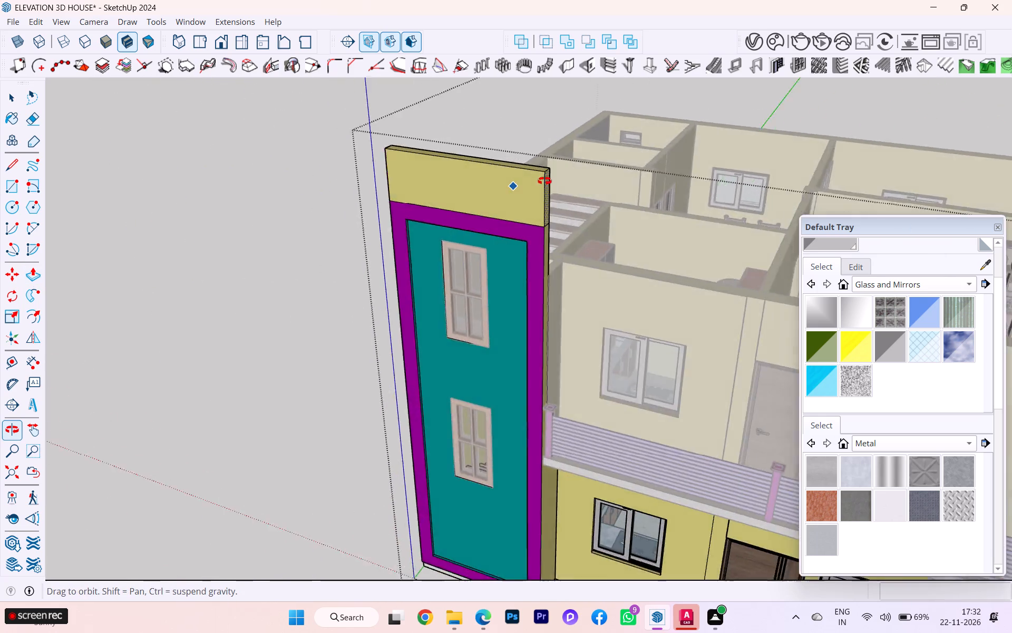
pyautogui.moveTo(544, 181); pyautogui.dragTo(589, 180, button='middle')
pyautogui.scroll(3, 599, 171)
pyautogui.moveTo(596, 170); pyautogui.dragTo(488, 52, button='middle')
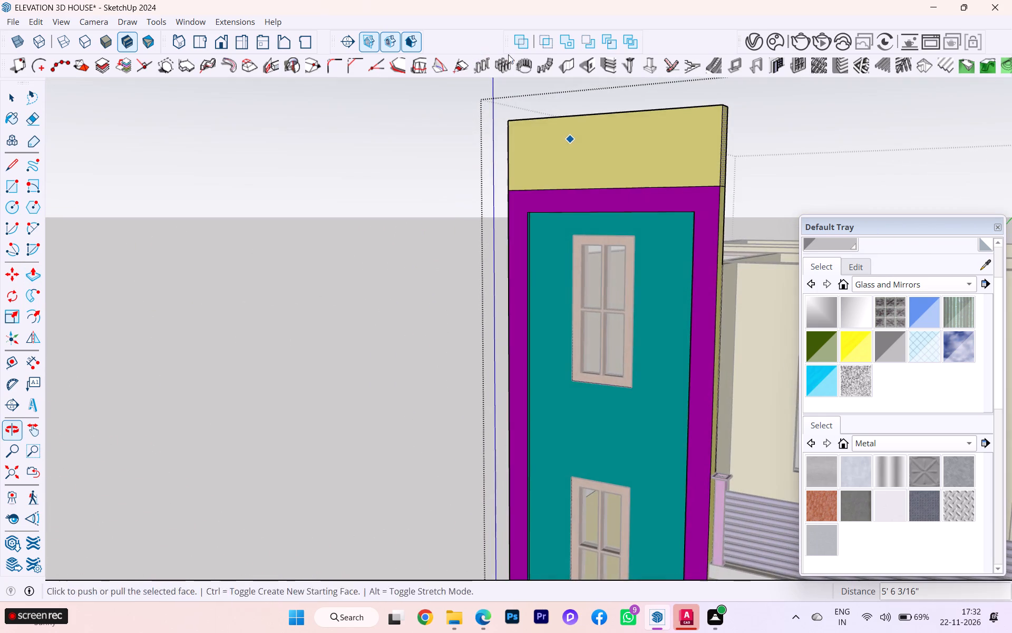
pyautogui.scroll(-3, 307, 104)
pyautogui.scroll(-2, 320, 145)
pyautogui.click(2, 89)
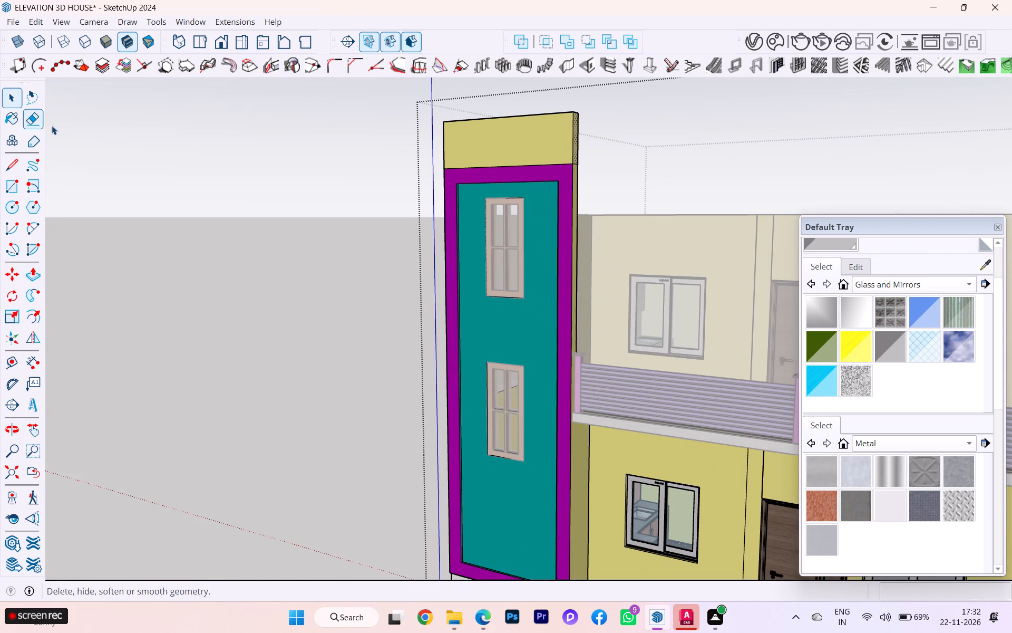
pyautogui.click(67, 130)
pyautogui.scroll(-2, 238, 170)
pyautogui.moveTo(305, 192); pyautogui.dragTo(554, 221, button='middle')
pyautogui.scroll(1, 368, 164)
pyautogui.scroll(-2, 357, 162)
pyautogui.scroll(2, 353, 162)
pyautogui.scroll(-1, 350, 161)
pyautogui.scroll(-3, 429, 167)
pyautogui.scroll(1, 426, 168)
pyautogui.scroll(2, 565, 213)
pyautogui.scroll(4, 753, 269)
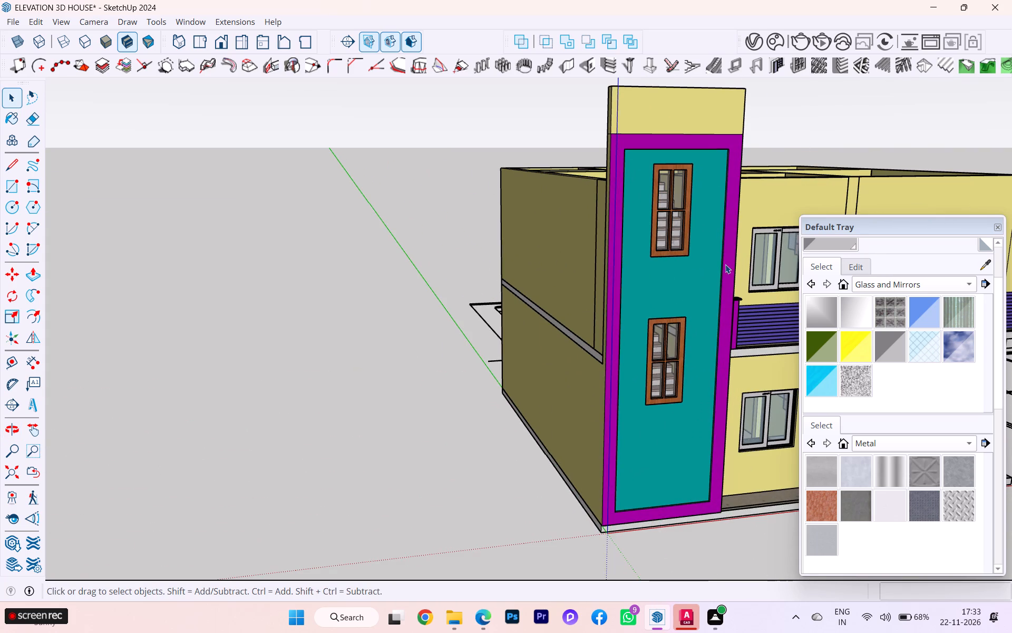
# Open the wall's group, sample the stair wall's teal material and paint the top block's front face with it.
pyautogui.click(663, 100)
pyautogui.doubleClick(663, 100)
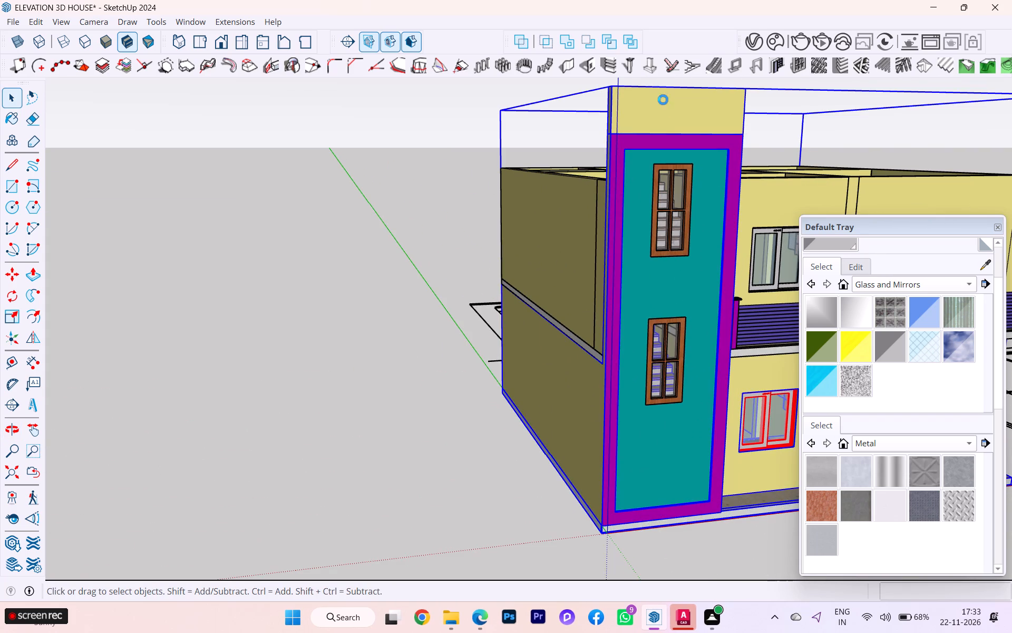
pyautogui.click(663, 100)
pyautogui.click(663, 100)
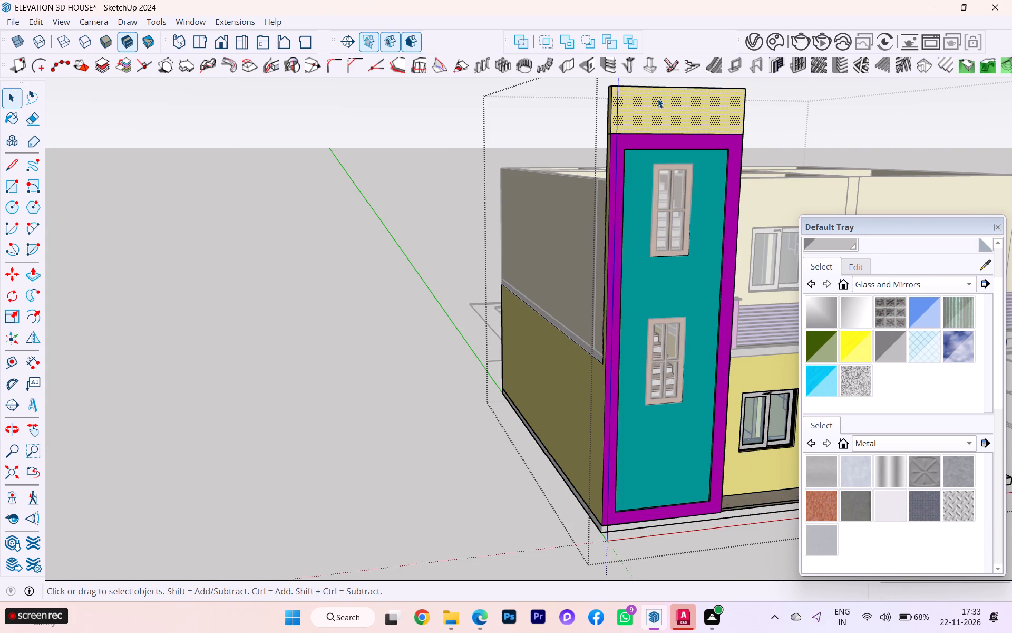
pyautogui.doubleClick(658, 99)
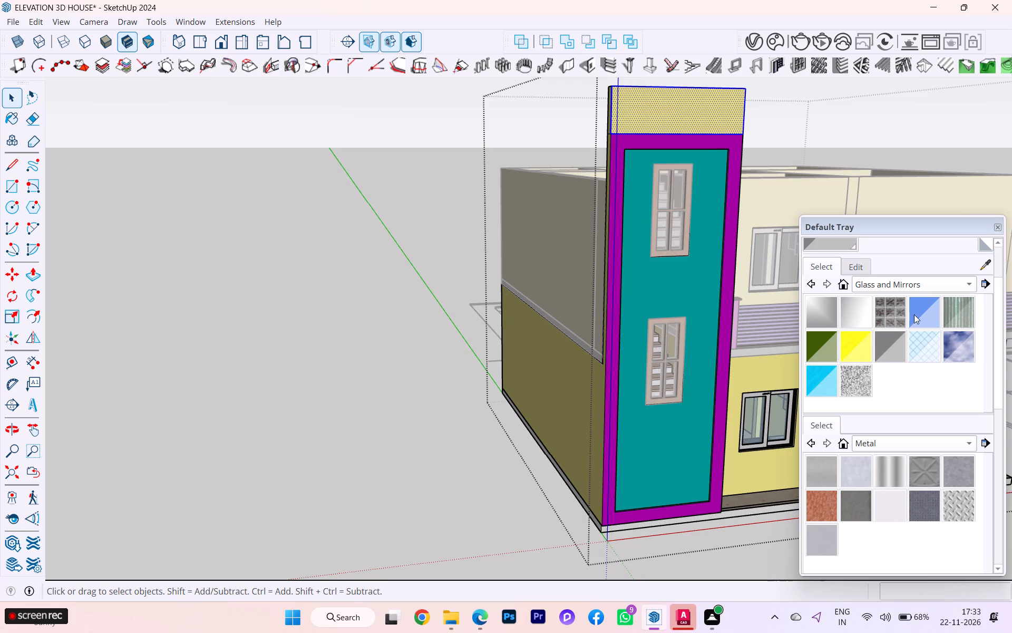
pyautogui.click(977, 269)
pyautogui.click(985, 264)
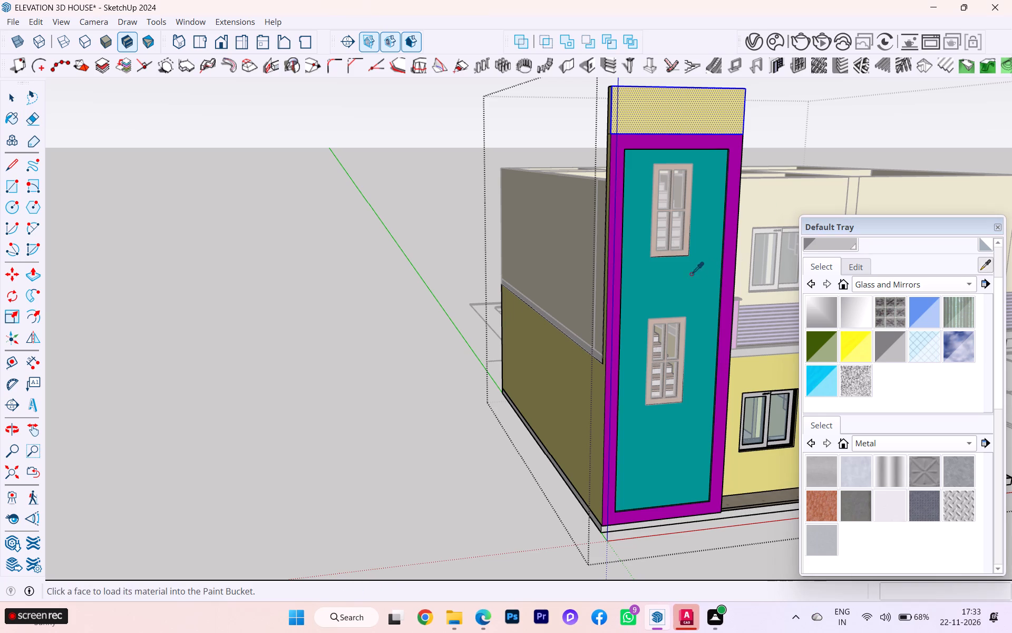
pyautogui.click(681, 275)
pyautogui.scroll(1, 608, 273)
pyautogui.scroll(-1, 608, 273)
pyautogui.moveTo(608, 273); pyautogui.dragTo(732, 413, button='middle')
pyautogui.scroll(-1, 478, 251)
pyautogui.scroll(2, 478, 251)
pyautogui.scroll(-4, 476, 251)
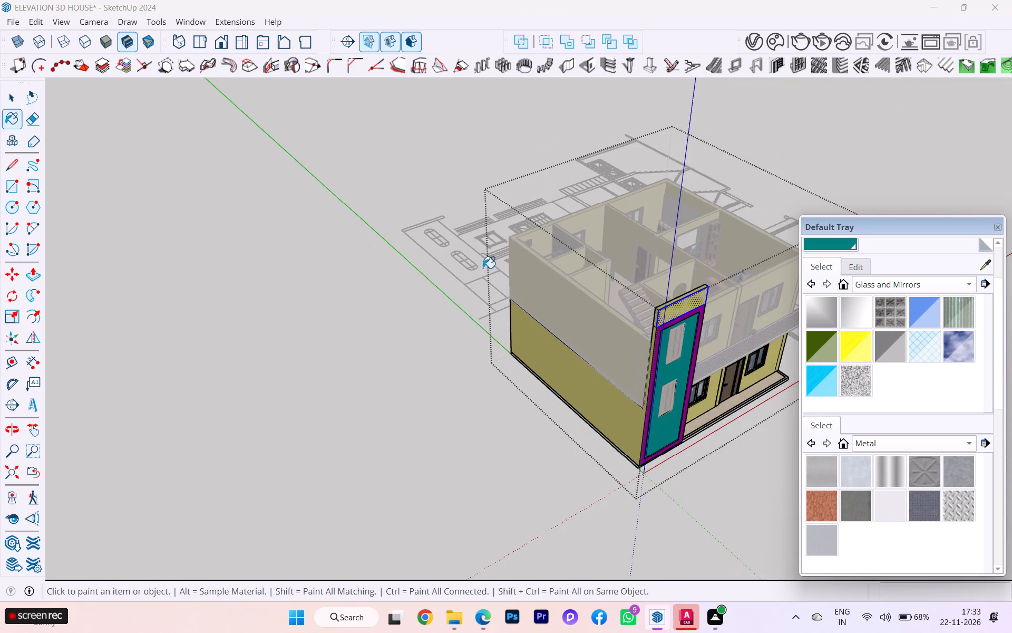
pyautogui.scroll(9, 683, 325)
pyautogui.scroll(-2, 687, 312)
pyautogui.scroll(5, 687, 312)
pyautogui.scroll(-2, 687, 312)
pyautogui.scroll(1, 687, 312)
pyautogui.click(667, 299)
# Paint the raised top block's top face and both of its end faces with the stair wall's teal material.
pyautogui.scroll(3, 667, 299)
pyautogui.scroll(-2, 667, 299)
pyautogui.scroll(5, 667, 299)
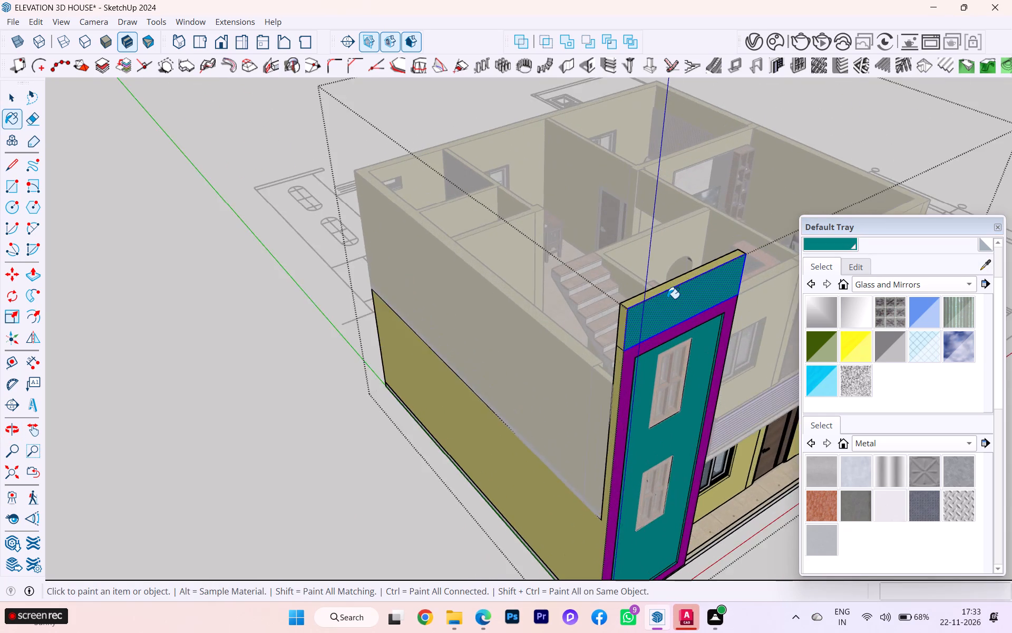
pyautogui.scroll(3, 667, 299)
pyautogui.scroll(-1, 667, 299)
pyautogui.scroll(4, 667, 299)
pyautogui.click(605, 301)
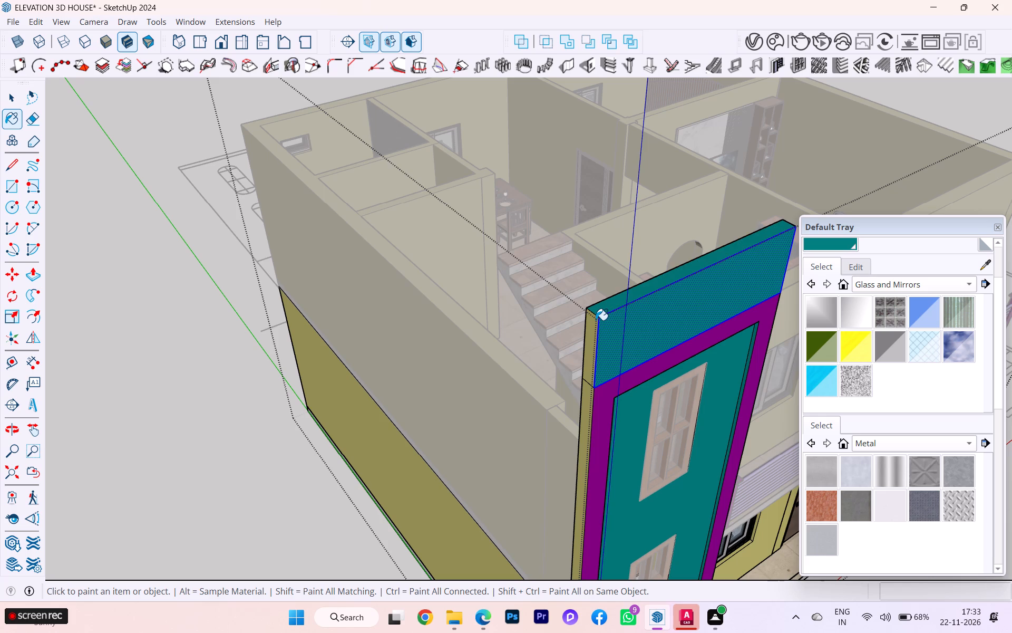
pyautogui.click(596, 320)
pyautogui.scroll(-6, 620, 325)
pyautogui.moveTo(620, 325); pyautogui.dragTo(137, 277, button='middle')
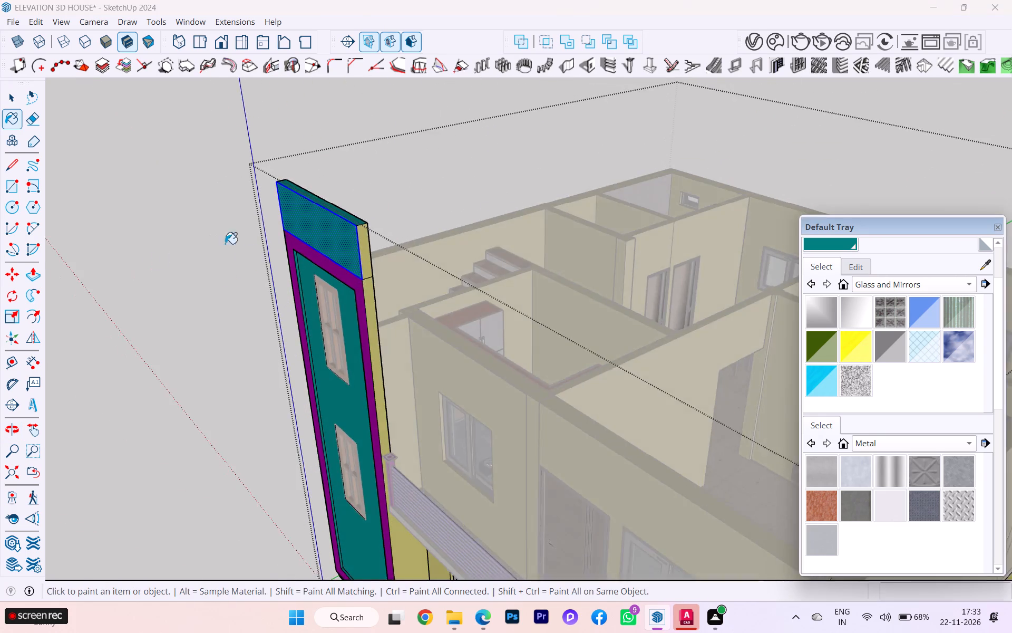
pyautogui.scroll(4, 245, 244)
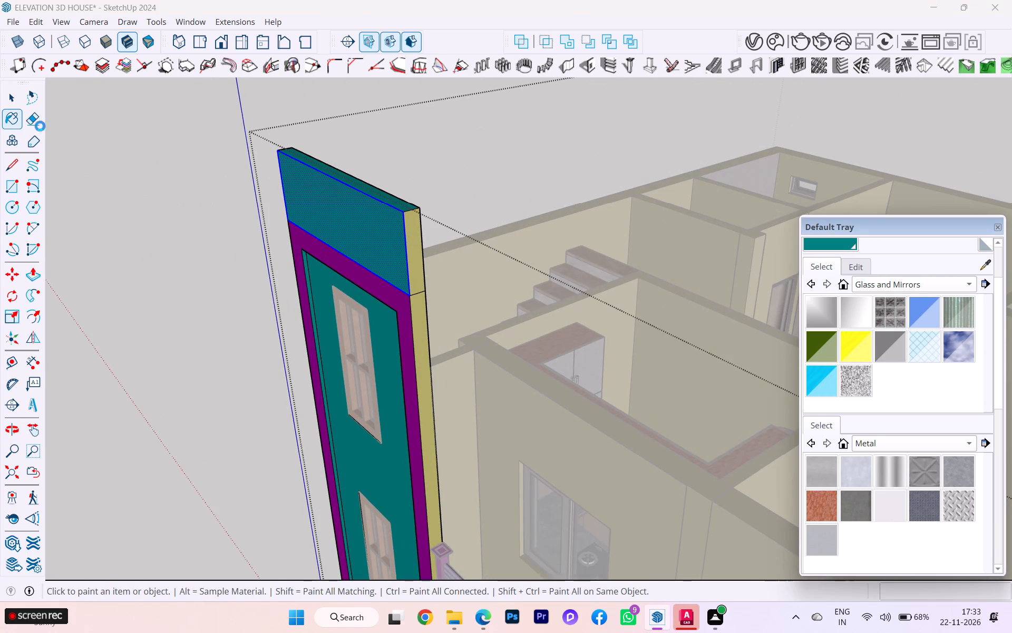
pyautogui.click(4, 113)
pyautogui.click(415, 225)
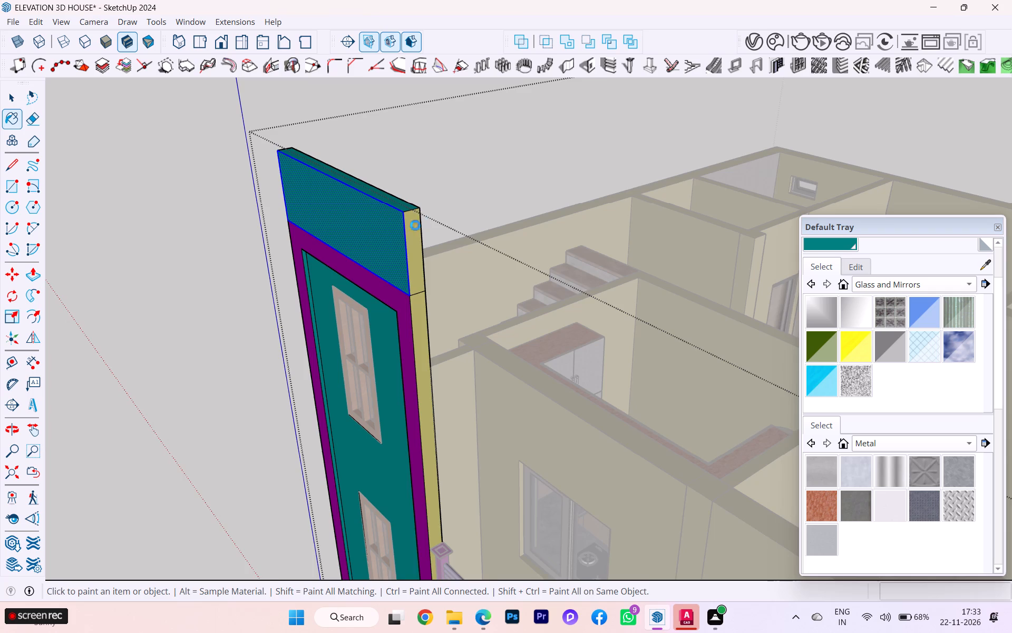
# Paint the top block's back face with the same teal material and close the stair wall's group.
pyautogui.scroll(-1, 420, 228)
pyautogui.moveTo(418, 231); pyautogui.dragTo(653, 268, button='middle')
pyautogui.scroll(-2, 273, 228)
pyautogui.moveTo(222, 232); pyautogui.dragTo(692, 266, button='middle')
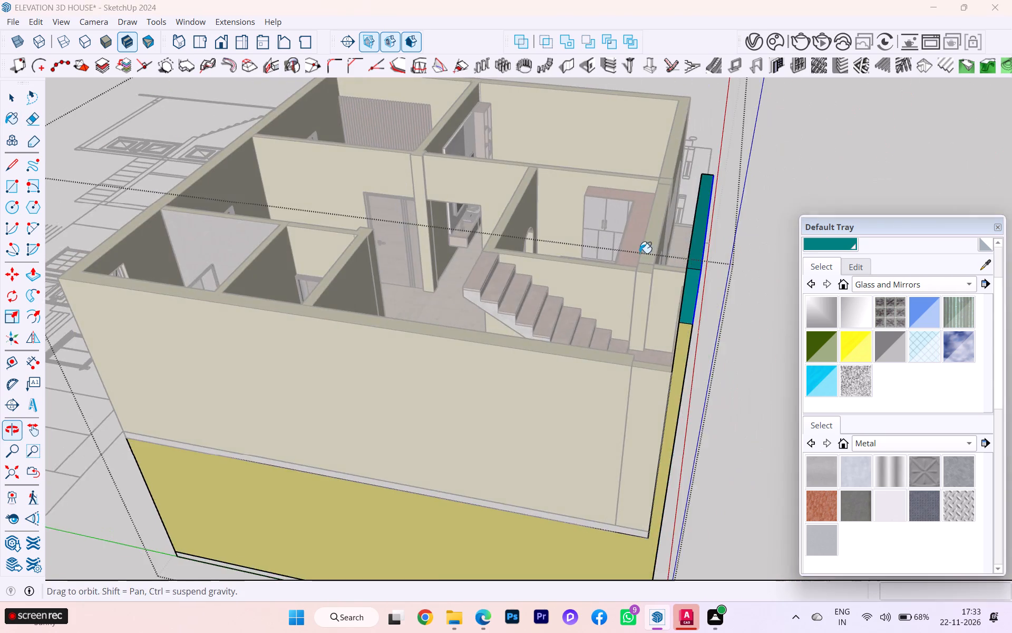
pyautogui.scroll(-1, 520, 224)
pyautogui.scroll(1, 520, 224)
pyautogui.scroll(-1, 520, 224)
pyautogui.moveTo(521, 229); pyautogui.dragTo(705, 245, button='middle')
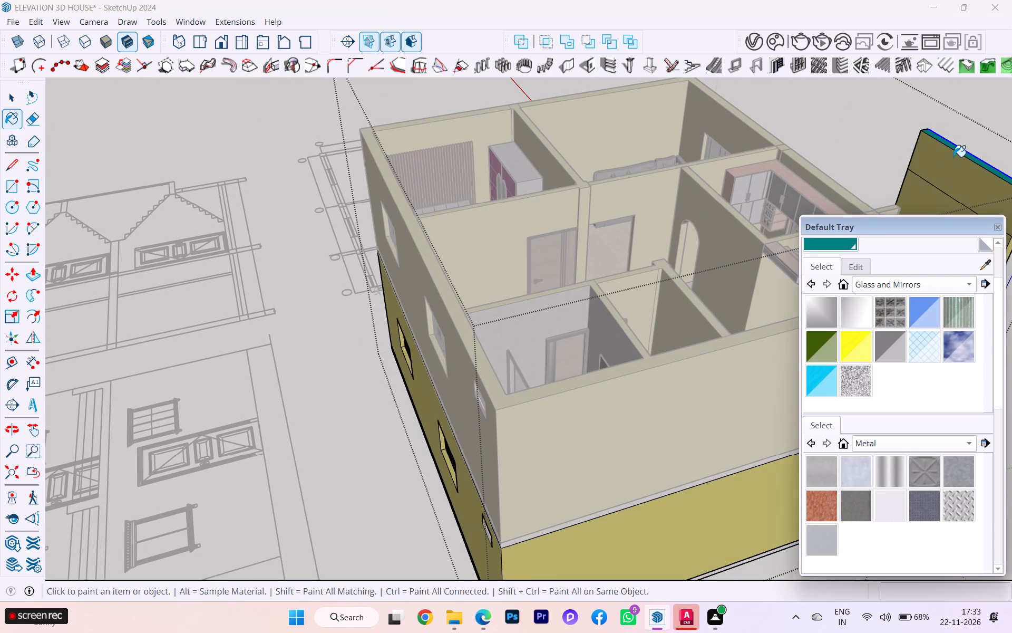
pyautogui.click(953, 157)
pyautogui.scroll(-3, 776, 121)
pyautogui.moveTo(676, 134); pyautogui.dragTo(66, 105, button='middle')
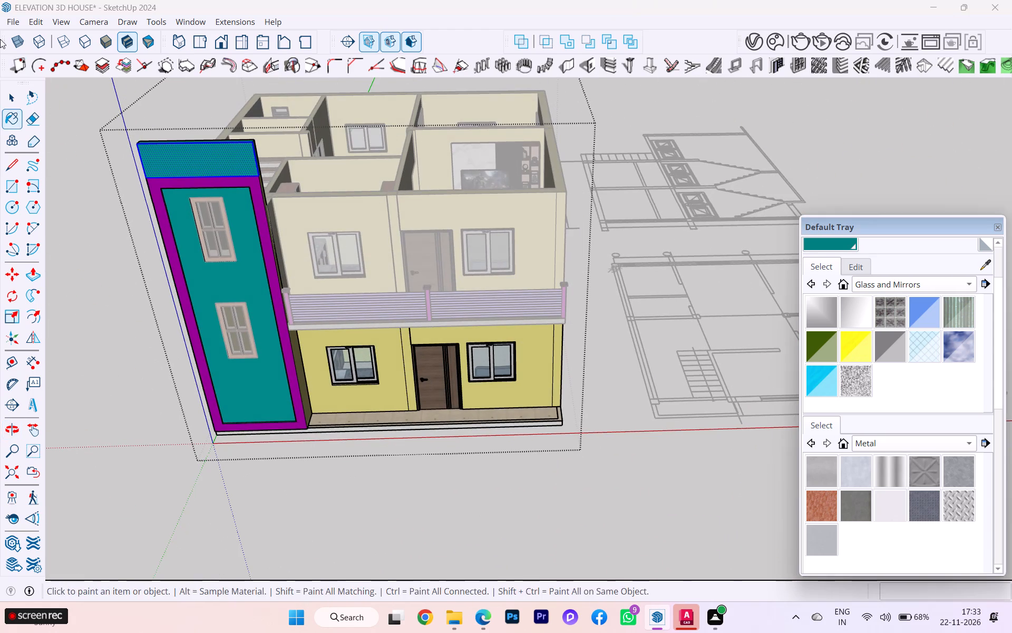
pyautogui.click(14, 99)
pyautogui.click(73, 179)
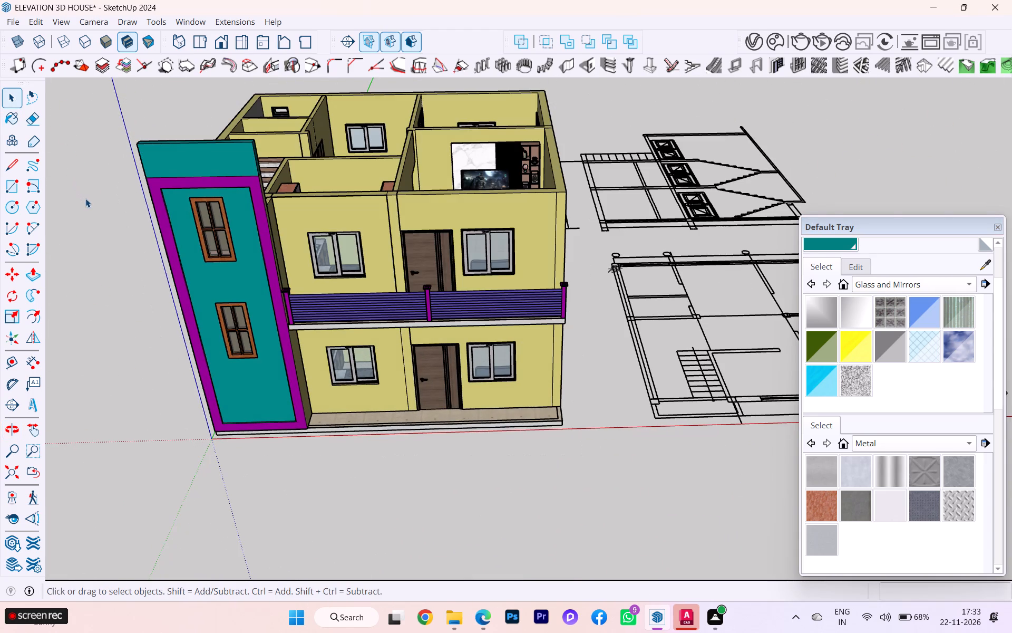
# Examine the stair wall and its painted top block against the front elevation from several angles.
pyautogui.scroll(2, 86, 196)
pyautogui.scroll(-1, 131, 145)
pyautogui.moveTo(131, 144); pyautogui.dragTo(148, 96, button='middle')
pyautogui.scroll(-2, 266, 146)
pyautogui.moveTo(312, 171); pyautogui.dragTo(324, 179, button='middle')
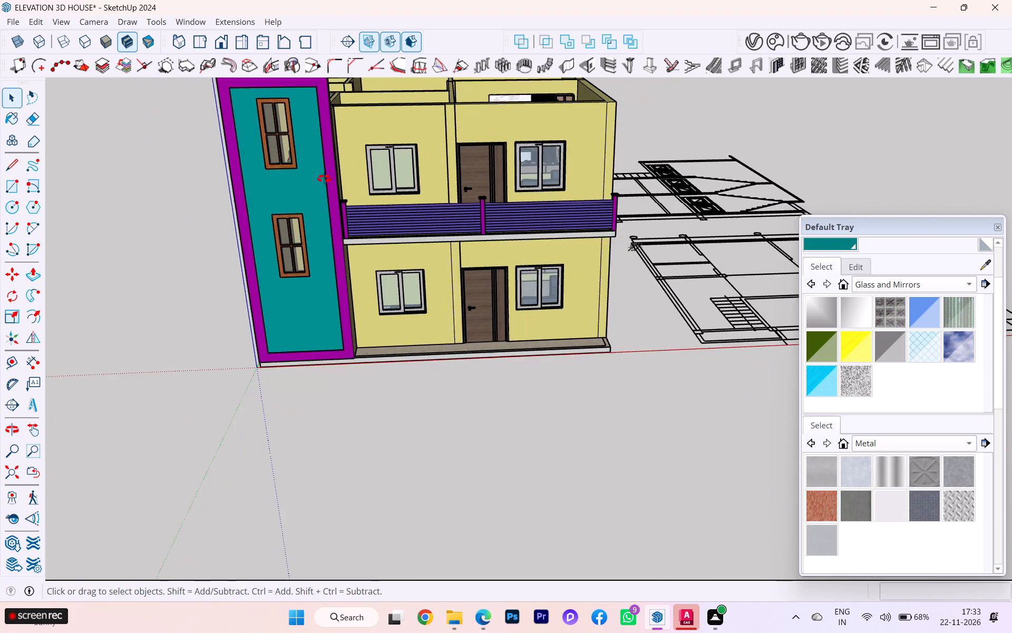
pyautogui.moveTo(324, 179); pyautogui.dragTo(381, 231, button='middle')
pyautogui.scroll(4, 374, 213)
pyautogui.scroll(-2, 364, 198)
pyautogui.moveTo(362, 196); pyautogui.dragTo(347, 143, button='middle')
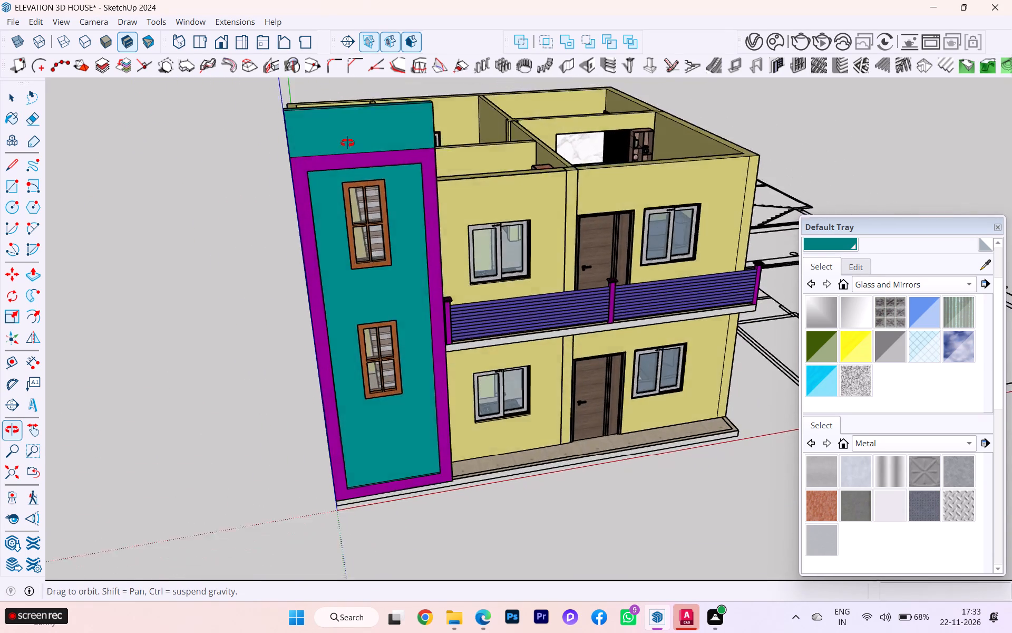
pyautogui.moveTo(347, 143); pyautogui.dragTo(179, 160, button='middle')
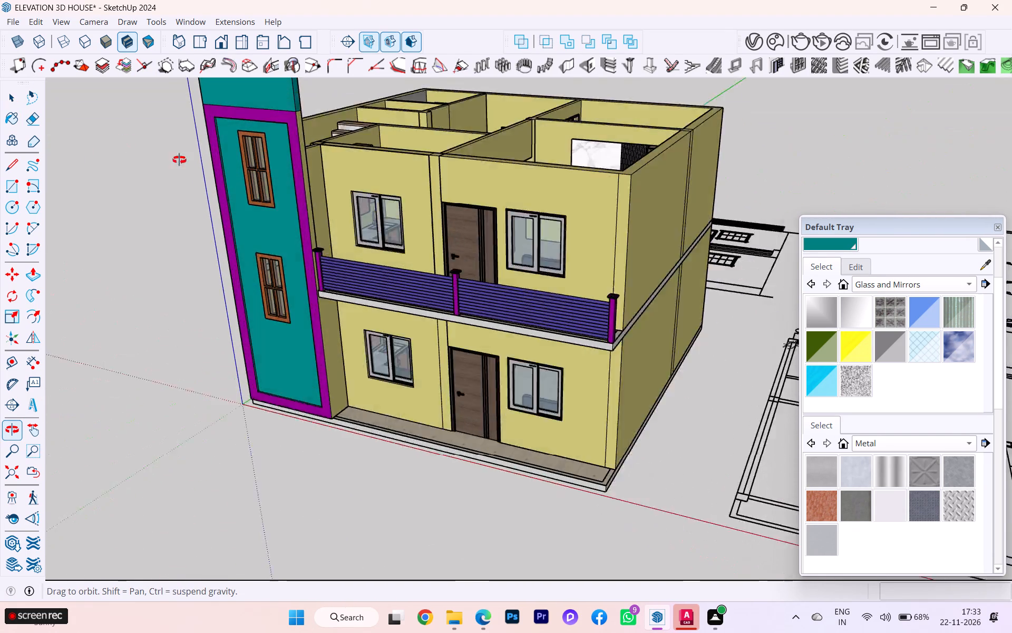
pyautogui.moveTo(179, 160); pyautogui.dragTo(209, 174, button='middle')
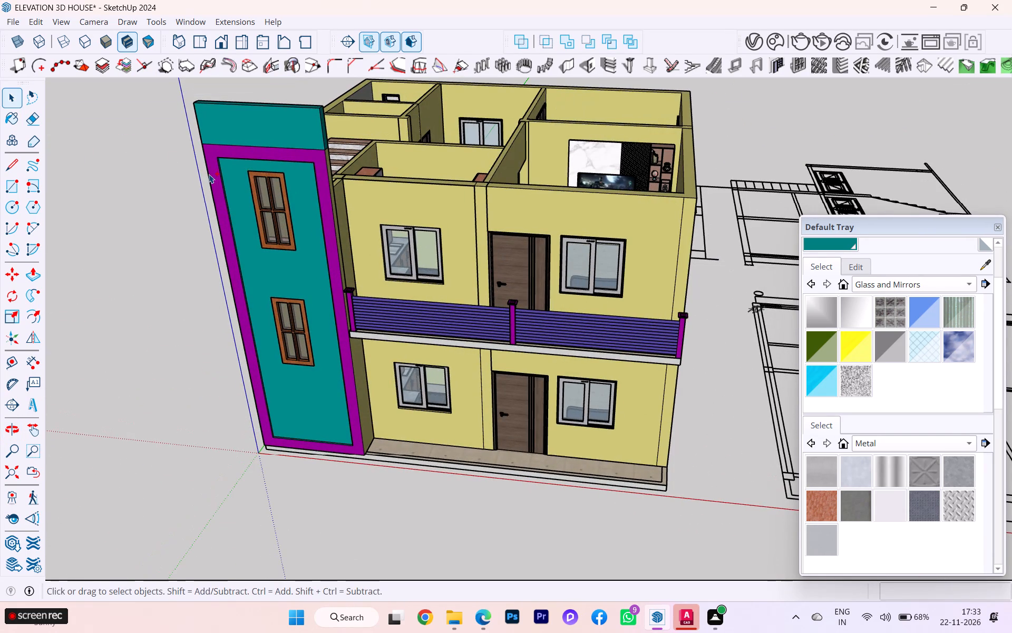
# Undo the top block's teal painting, its sideways extension and its raising above the purple frame of the stair wall.
pyautogui.hotkey('ctrl', 'z')
pyautogui.hotkey('ctrl', 'z')
pyautogui.hotkey('ctrl', 'z')
pyautogui.hotkey('ctrl', 'z')
pyautogui.hotkey('ctrl', 'z')
pyautogui.hotkey('ctrl', 'z')
pyautogui.hotkey('ctrl', 'z')
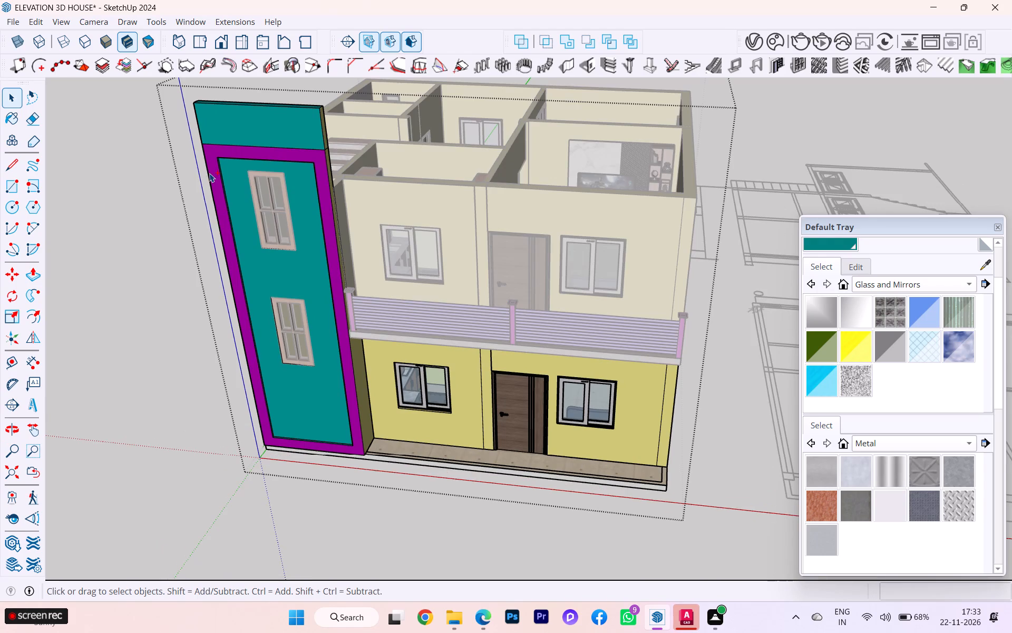
pyautogui.hotkey('ctrl', 'z')
pyautogui.hotkey('ctrl', 'z')
pyautogui.hotkey('ctrl', 'z')
pyautogui.hotkey('ctrl', 'z')
pyautogui.hotkey('ctrl', 'z')
pyautogui.hotkey('ctrl', 'z')
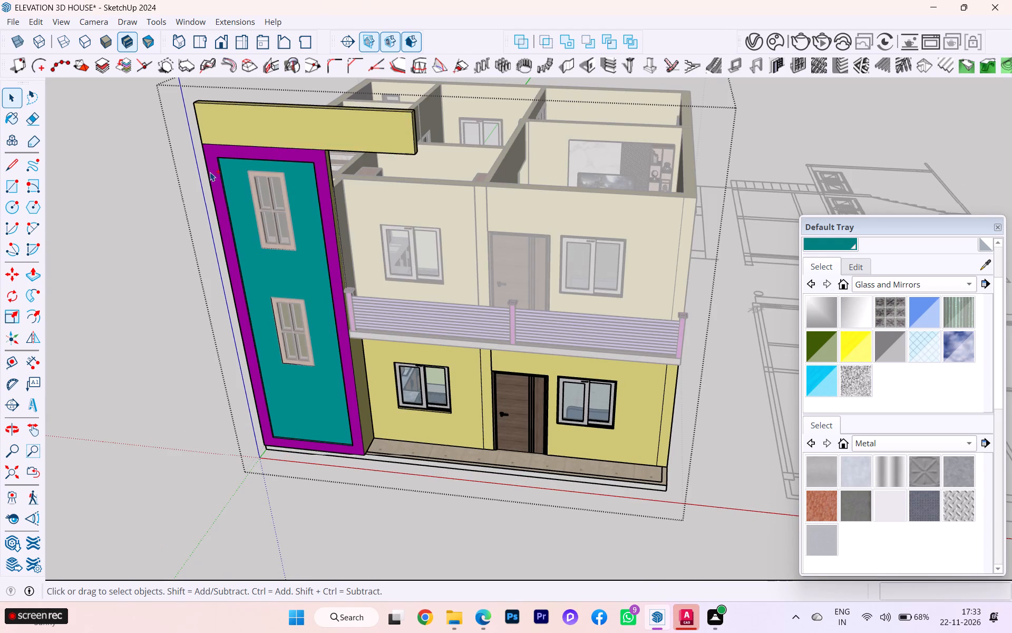
pyautogui.hotkey('ctrl', 'z')
pyautogui.hotkey('ctrl', 'z')
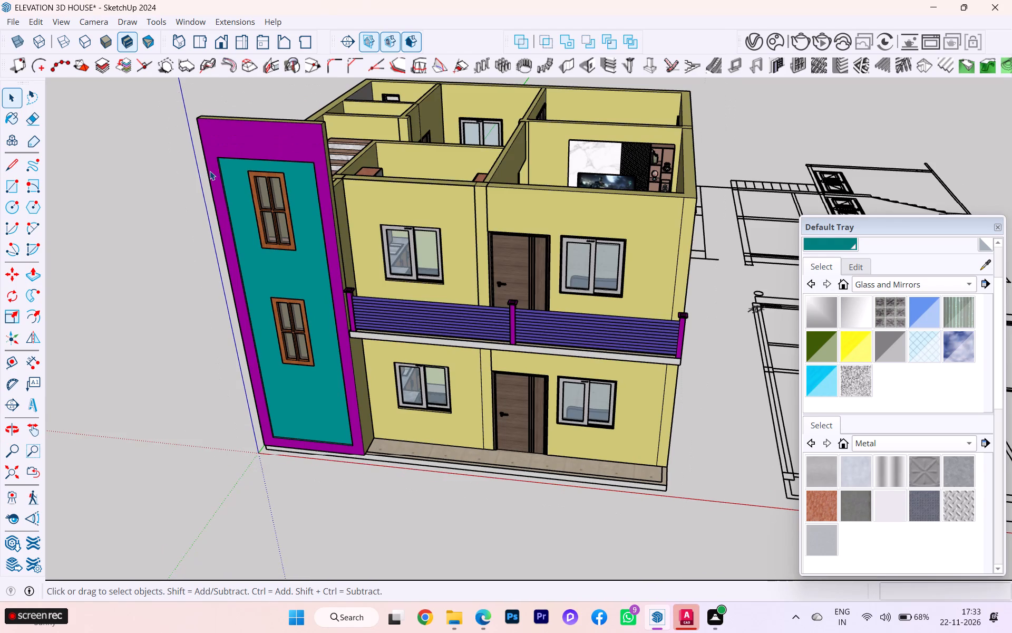
# Show the hidden objects and unhide the roof slab group over the upper floor.
pyautogui.click(159, 199)
pyautogui.scroll(-1, 340, 200)
pyautogui.moveTo(381, 202); pyautogui.dragTo(573, 154, button='middle')
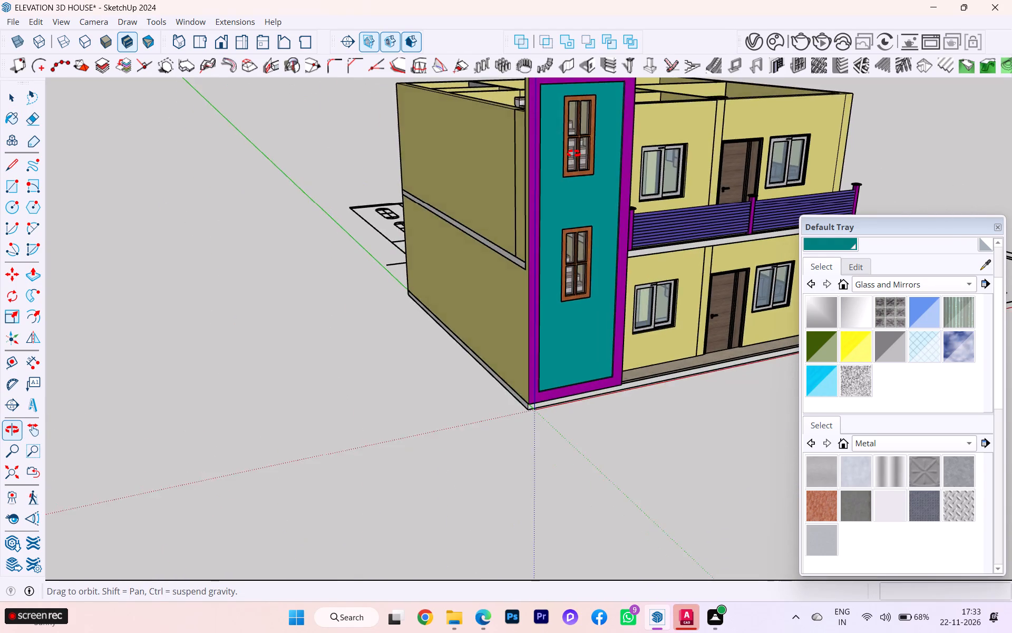
pyautogui.moveTo(573, 154); pyautogui.dragTo(549, 178, button='middle')
pyautogui.scroll(1, 317, 91)
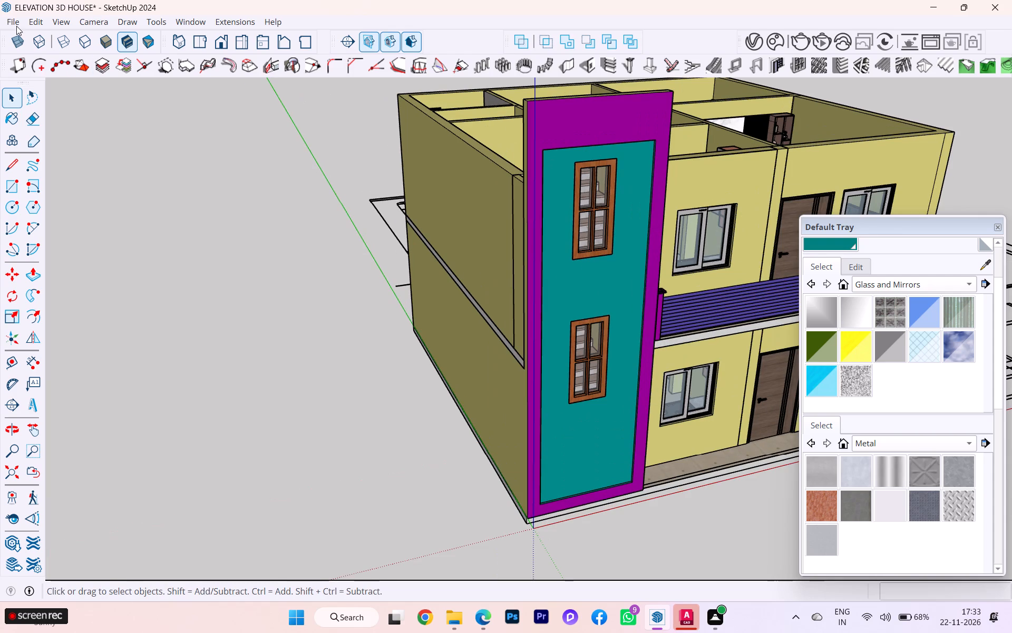
pyautogui.click(53, 25)
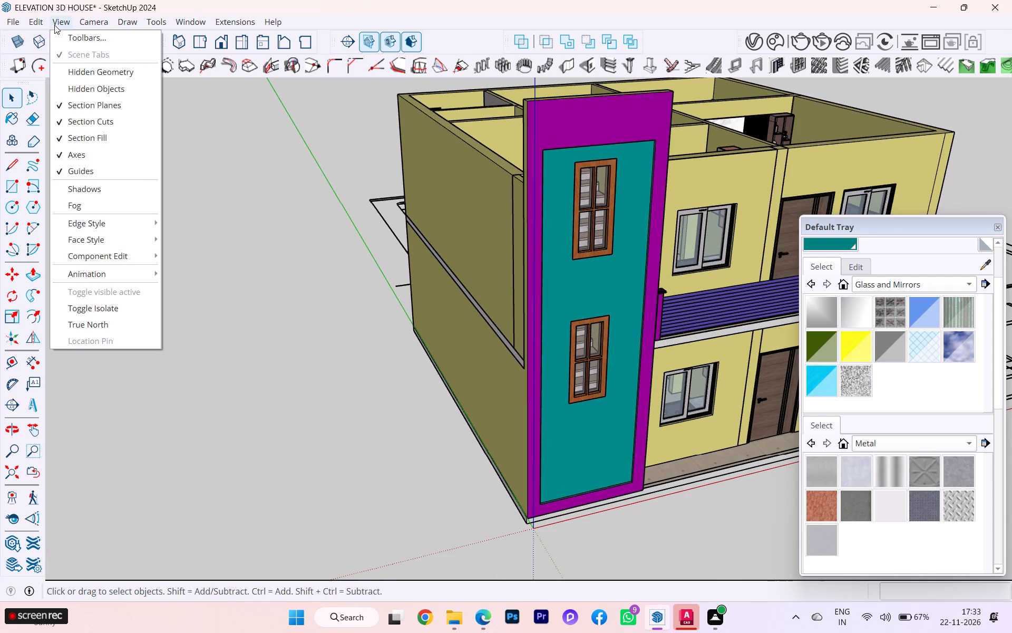
pyautogui.click(67, 83)
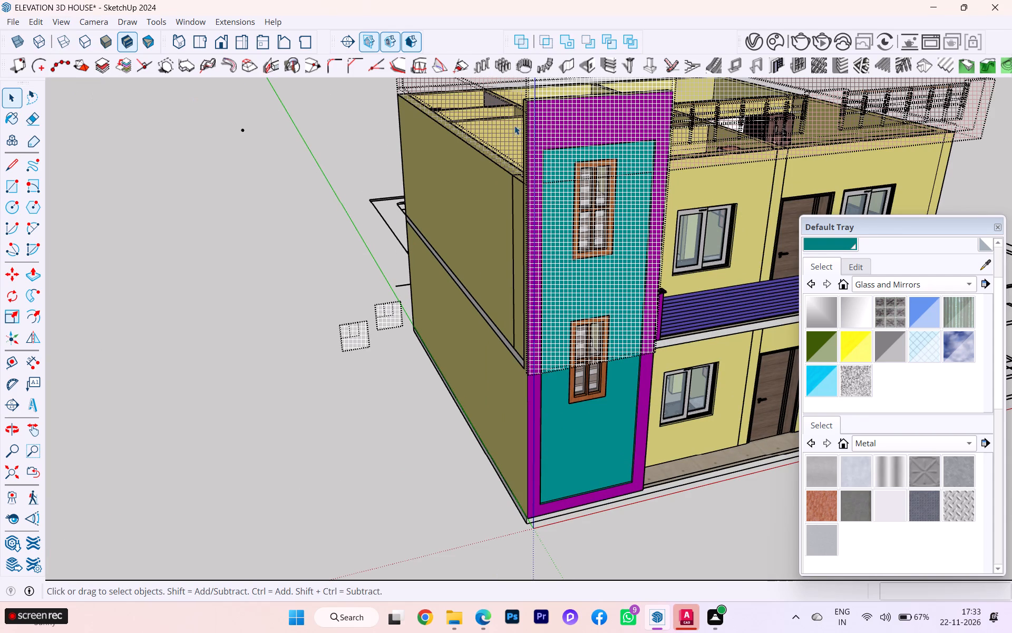
pyautogui.scroll(-1, 540, 140)
pyautogui.moveTo(513, 146); pyautogui.dragTo(363, 192, button='middle')
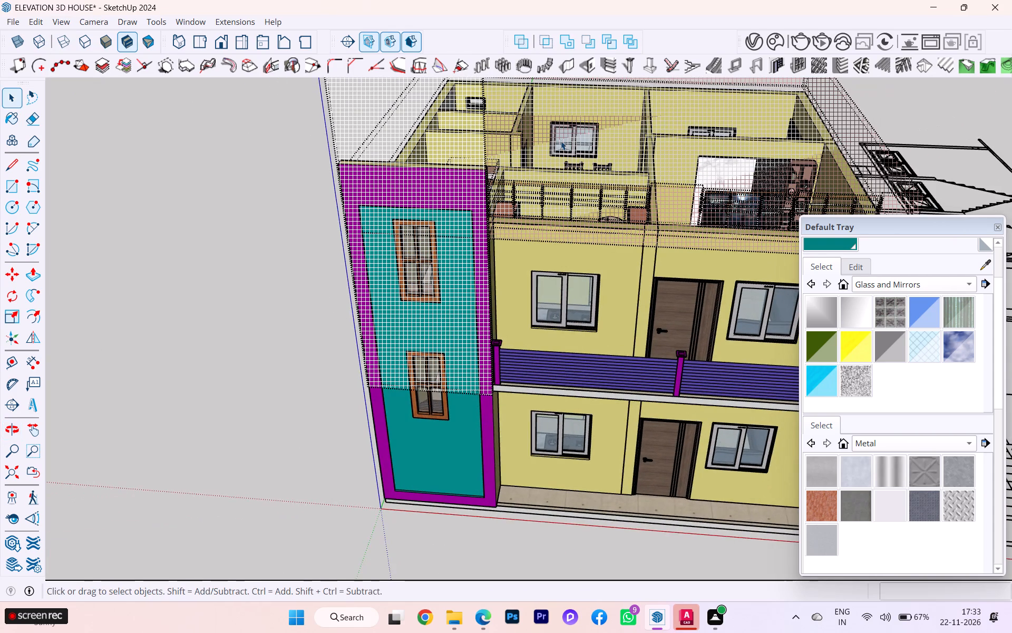
pyautogui.click(568, 147)
pyautogui.rightClick(564, 151)
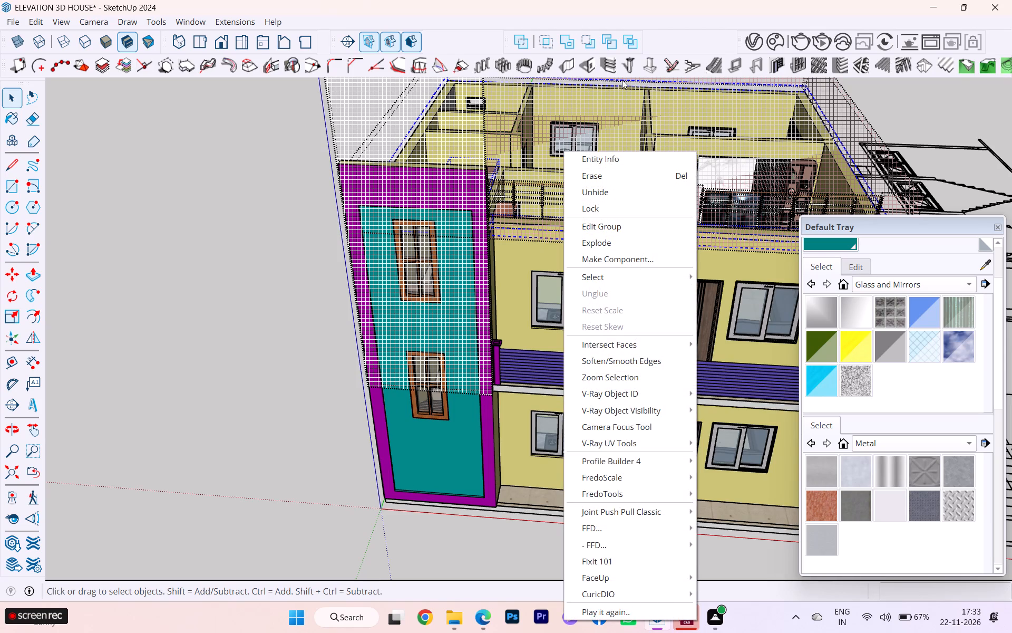
pyautogui.click(605, 192)
pyautogui.click(246, 182)
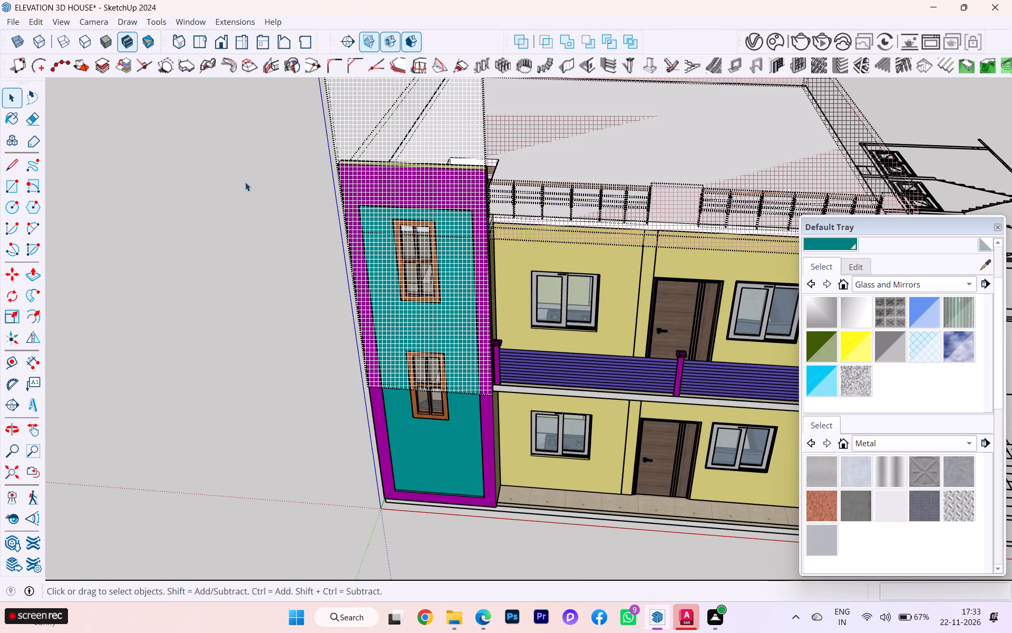
# Turn off the display of hidden objects, leaving the stair tower and parapet groups hidden.
pyautogui.scroll(-3, 280, 172)
pyautogui.moveTo(329, 165); pyautogui.dragTo(359, 162, button='middle')
pyautogui.click(386, 131)
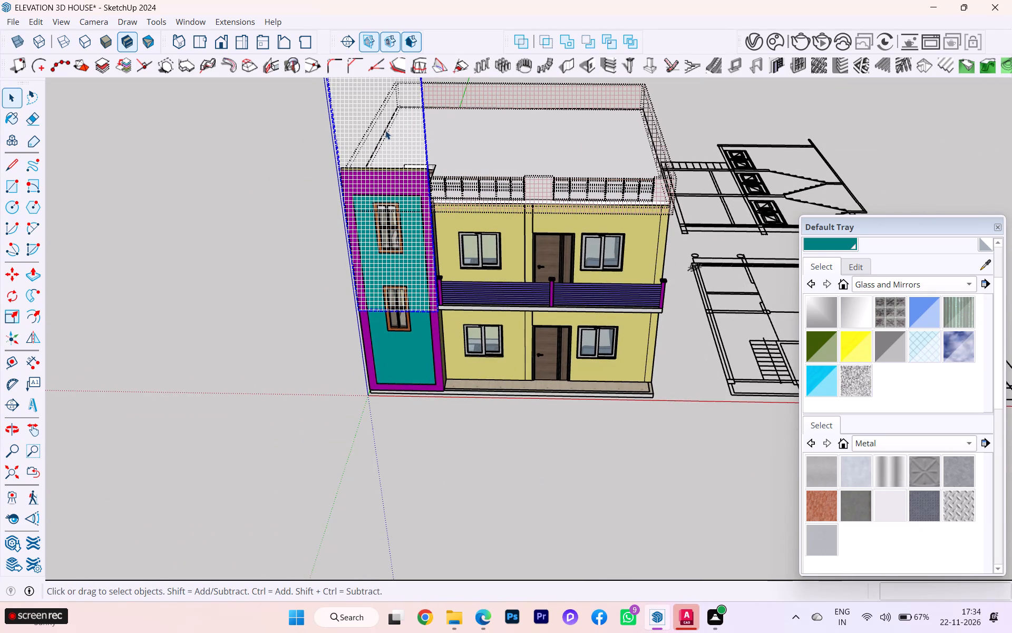
pyautogui.click(255, 141)
pyautogui.click(255, 141)
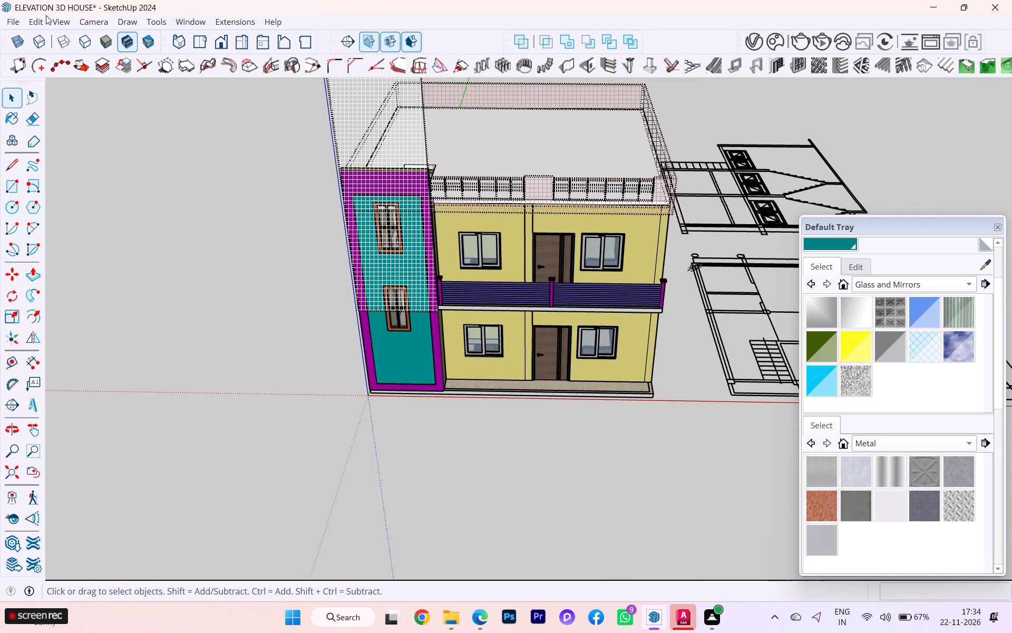
pyautogui.click(55, 15)
pyautogui.click(60, 87)
pyautogui.click(150, 107)
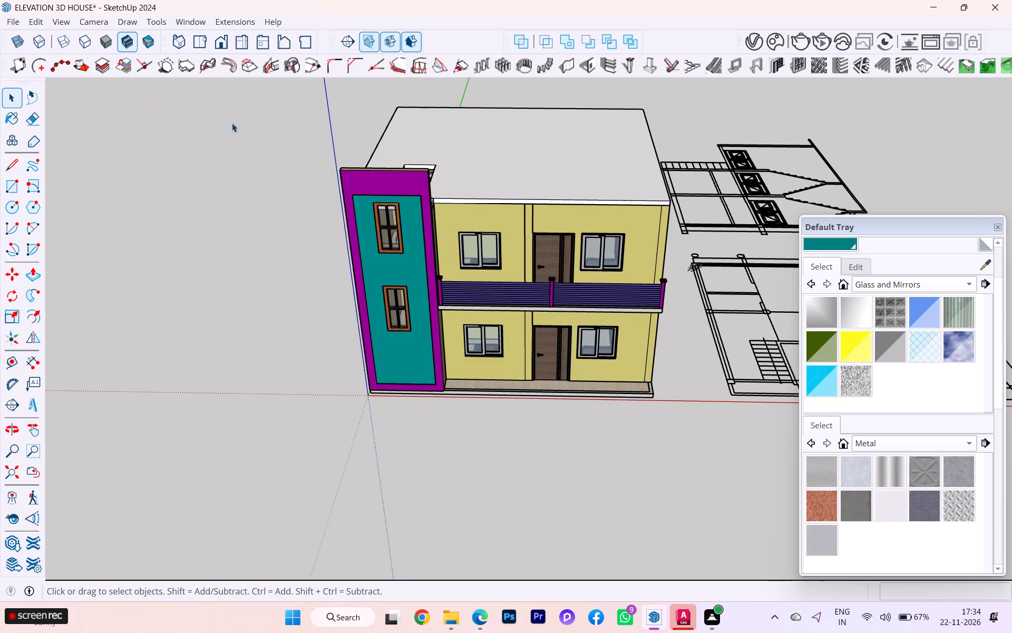
# Examine the roof slab, its stair opening and the front elevation with the stair wall from several angles.
pyautogui.moveTo(473, 154); pyautogui.dragTo(666, 160, button='middle')
pyautogui.scroll(1, 667, 157)
pyautogui.scroll(-1, 667, 157)
pyautogui.scroll(2, 667, 157)
pyautogui.moveTo(617, 166); pyautogui.dragTo(602, 164, button='middle')
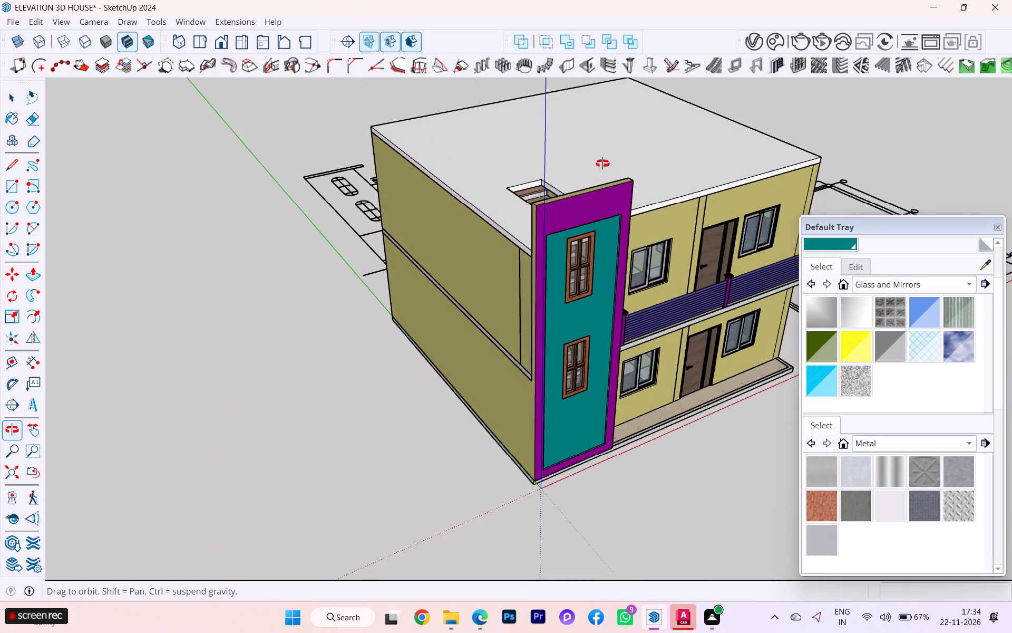
pyautogui.moveTo(602, 164); pyautogui.dragTo(377, 169, button='middle')
pyautogui.scroll(2, 376, 170)
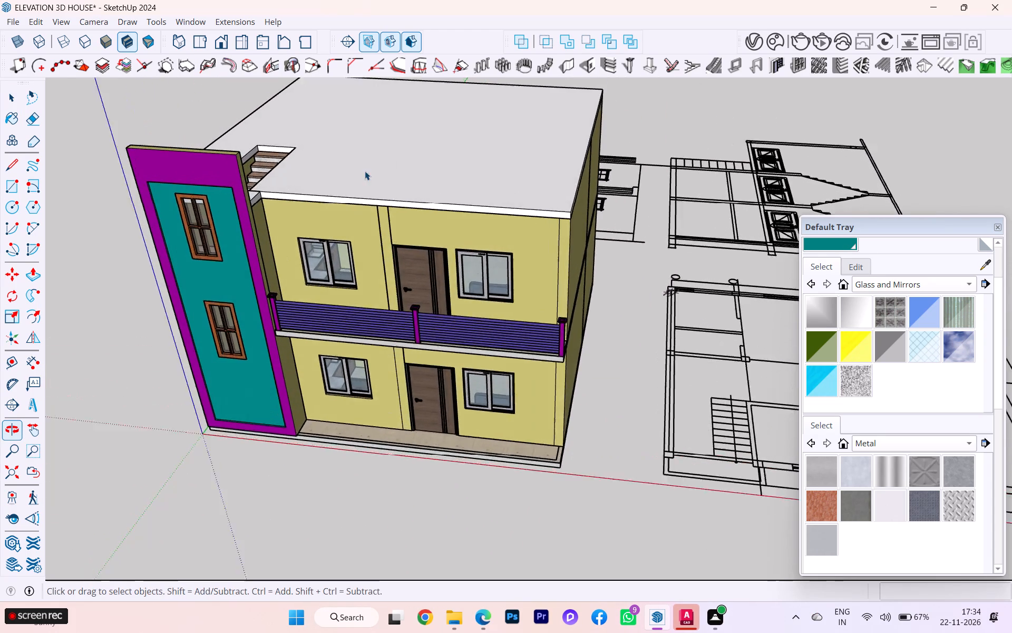
pyautogui.scroll(2, 365, 171)
pyautogui.scroll(-1, 289, 160)
pyautogui.moveTo(289, 160); pyautogui.dragTo(332, 151, button='middle')
pyautogui.scroll(2, 332, 151)
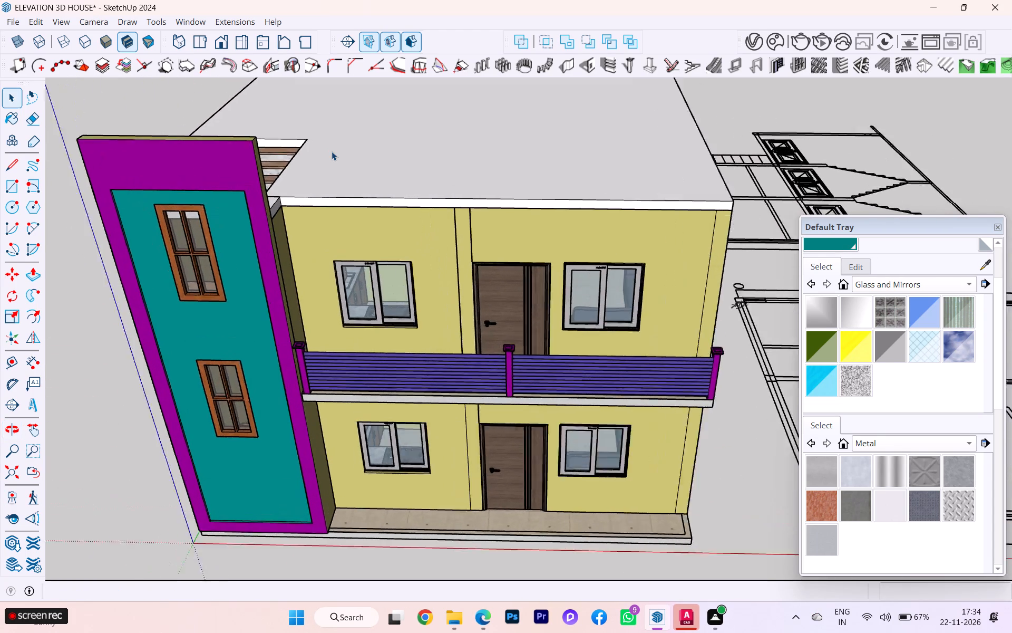
pyautogui.scroll(4, 332, 151)
pyautogui.moveTo(318, 150); pyautogui.dragTo(220, 155, button='middle')
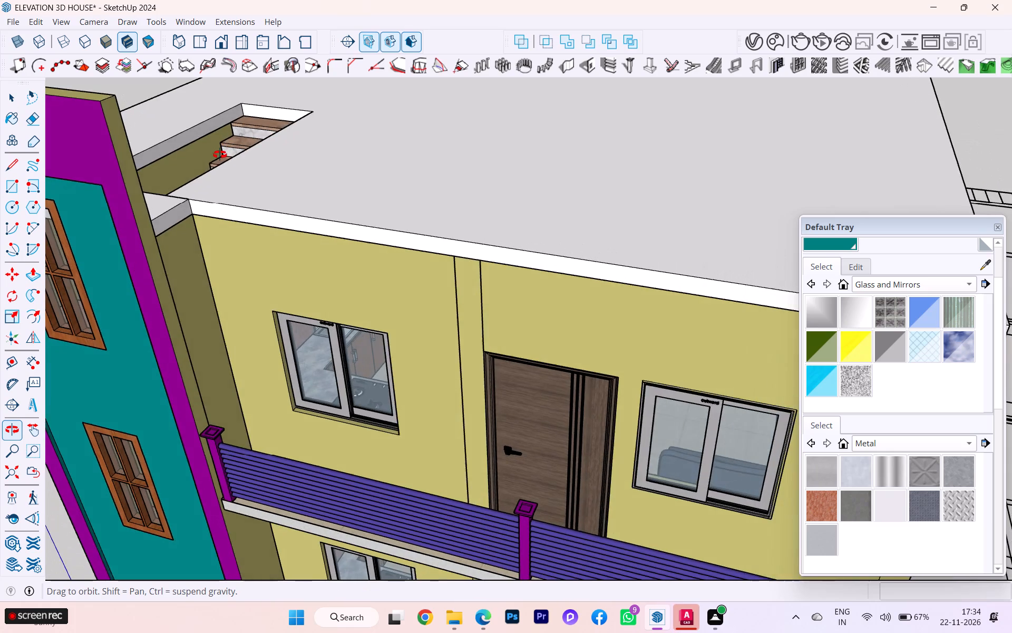
pyautogui.moveTo(220, 155); pyautogui.dragTo(335, 147, button='middle')
pyautogui.scroll(-5, 343, 137)
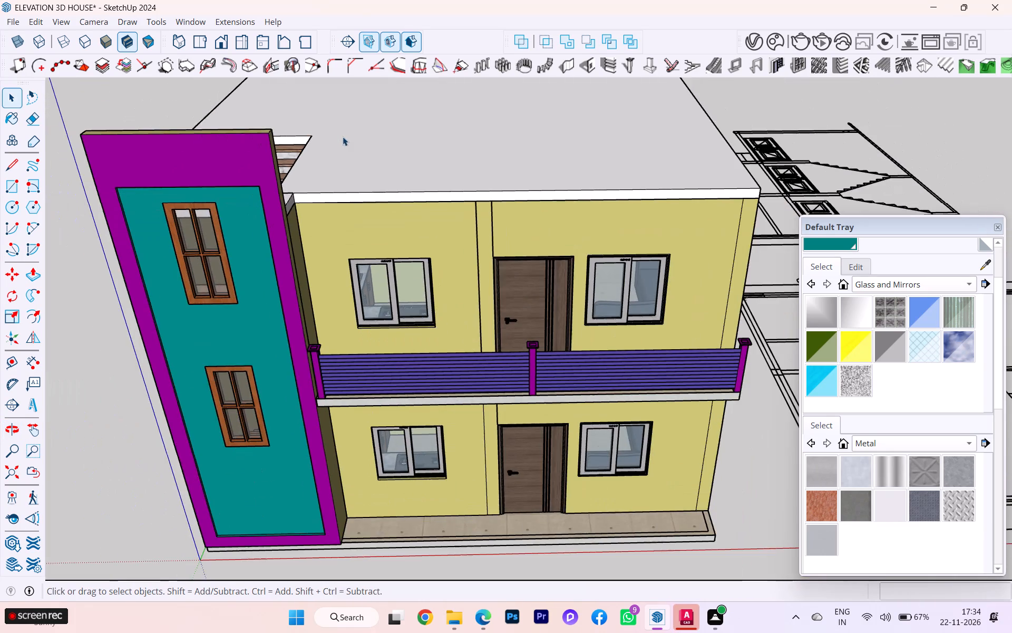
pyautogui.moveTo(338, 141); pyautogui.dragTo(525, 133, button='middle')
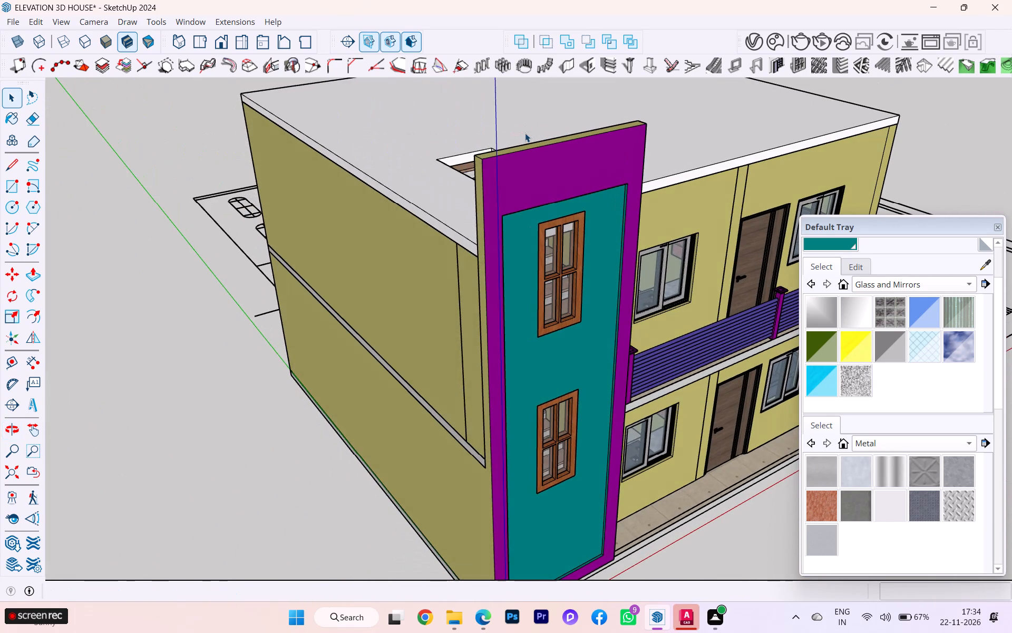
pyautogui.scroll(-3, 525, 133)
pyautogui.moveTo(517, 131); pyautogui.dragTo(387, 136, button='middle')
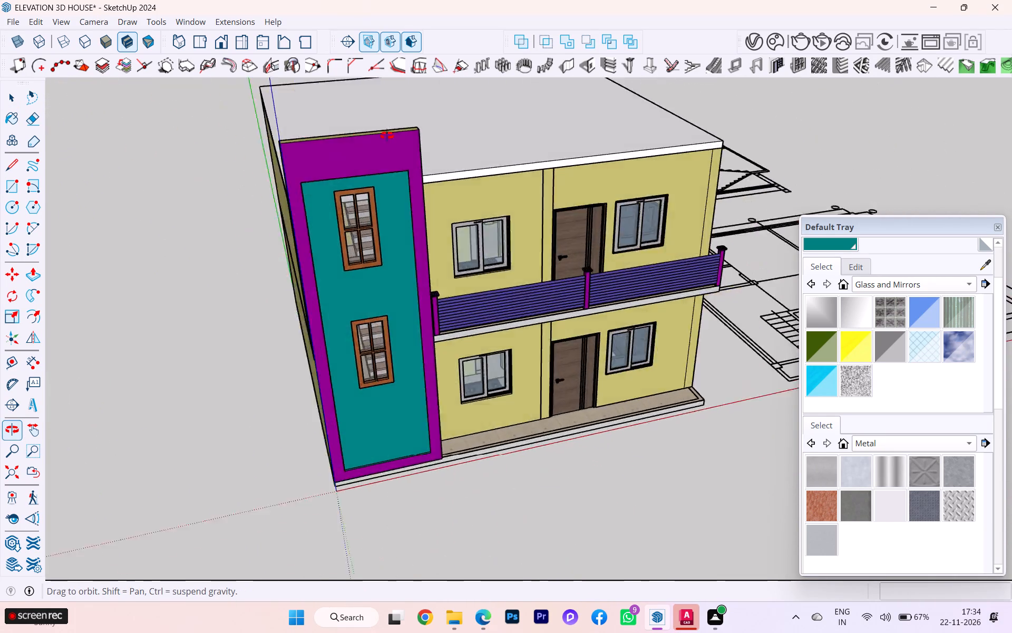
pyautogui.moveTo(387, 136); pyautogui.dragTo(419, 215, button='middle')
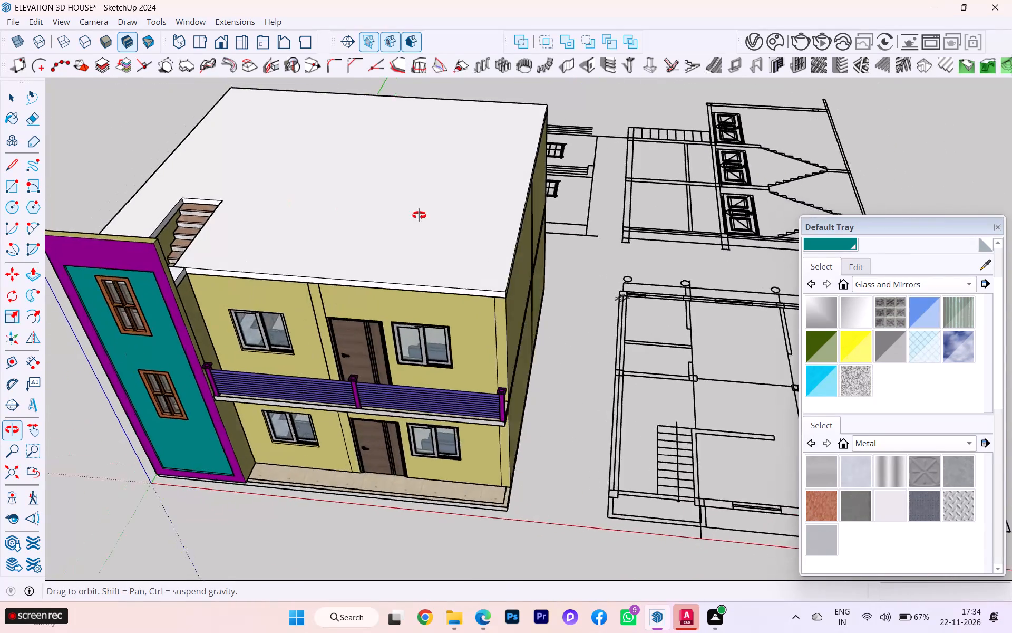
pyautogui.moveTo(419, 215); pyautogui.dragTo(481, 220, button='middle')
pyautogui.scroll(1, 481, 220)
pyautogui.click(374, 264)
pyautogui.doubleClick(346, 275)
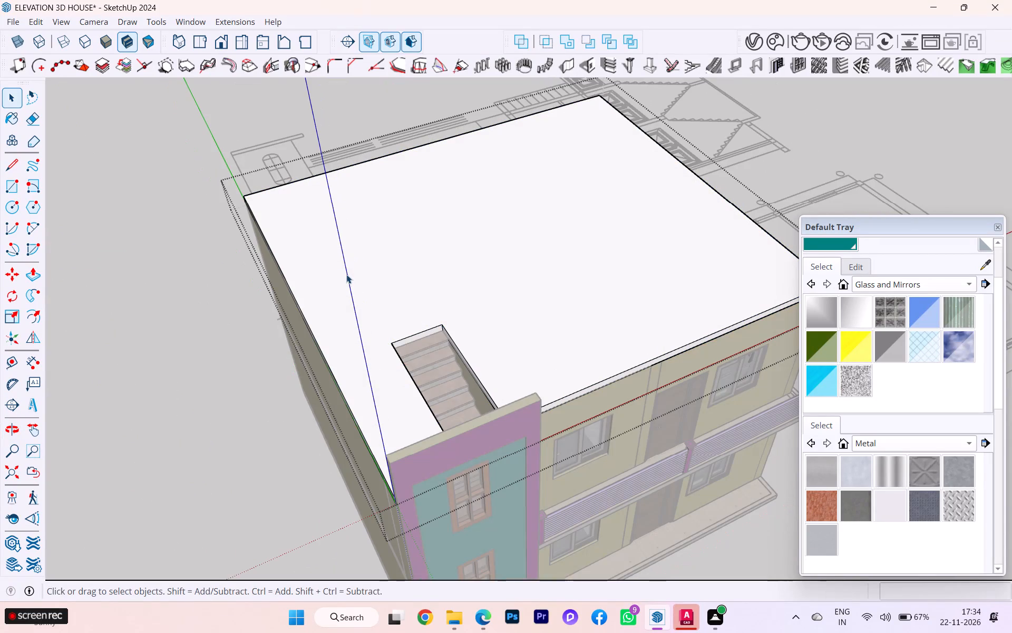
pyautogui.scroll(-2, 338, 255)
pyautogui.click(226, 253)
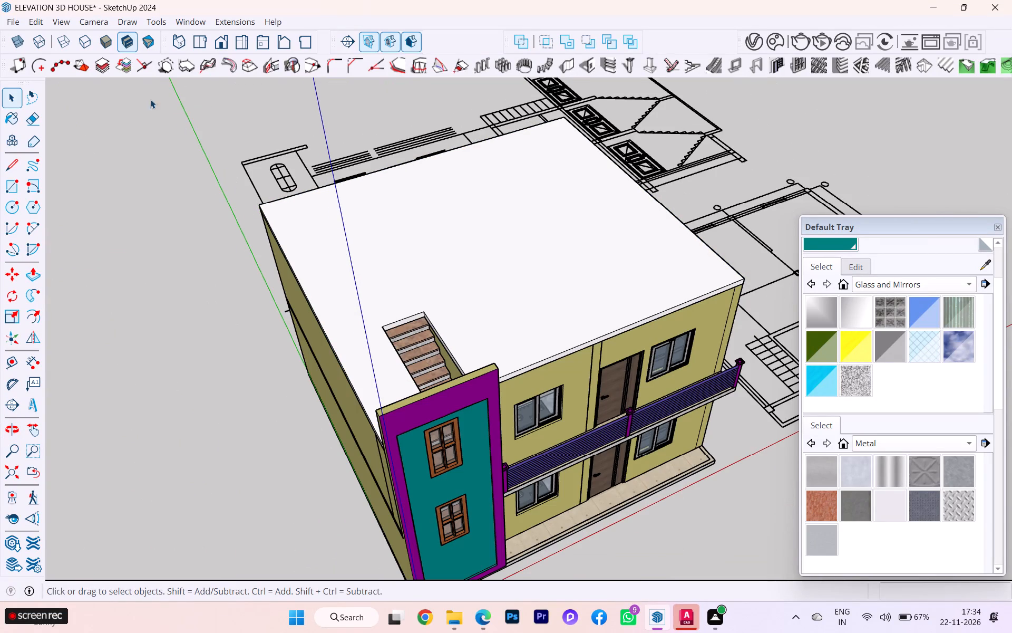
# Show the hidden objects and unhide the pink parapet group with its railings above the upper floor.
pyautogui.click(51, 16)
pyautogui.click(74, 83)
pyautogui.moveTo(320, 109); pyautogui.dragTo(169, 23, button='middle')
pyautogui.scroll(-1, 320, 109)
pyautogui.scroll(2, 267, 84)
pyautogui.click(352, 154)
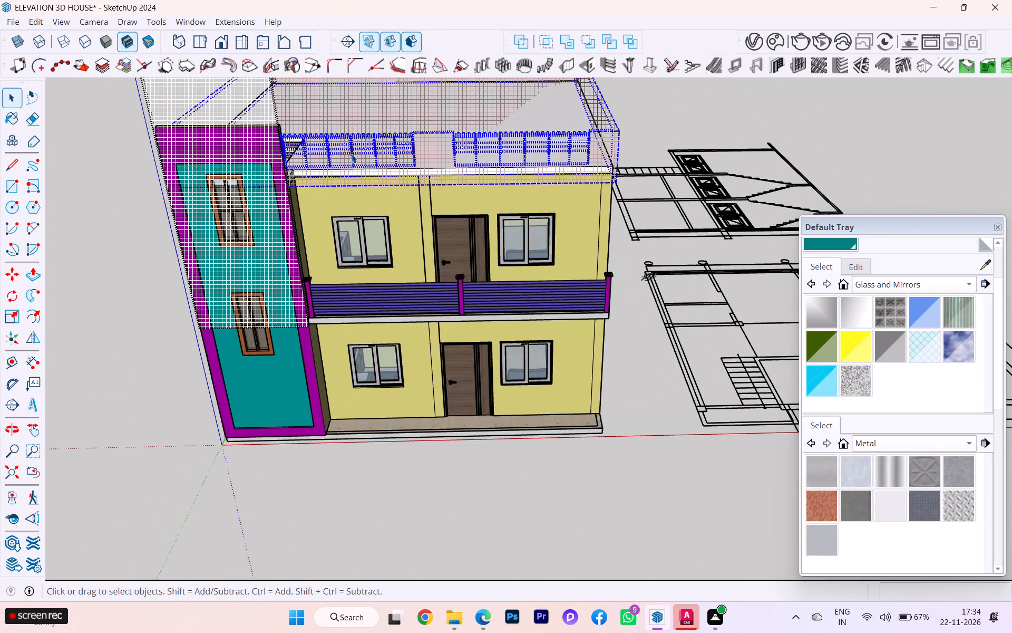
pyautogui.rightClick(442, 147)
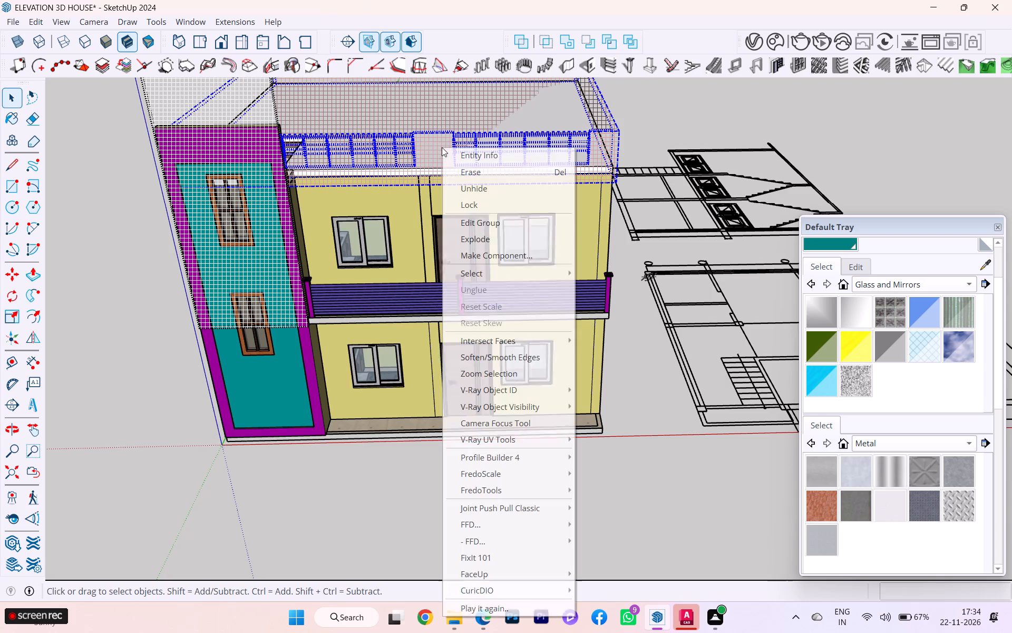
pyautogui.click(484, 190)
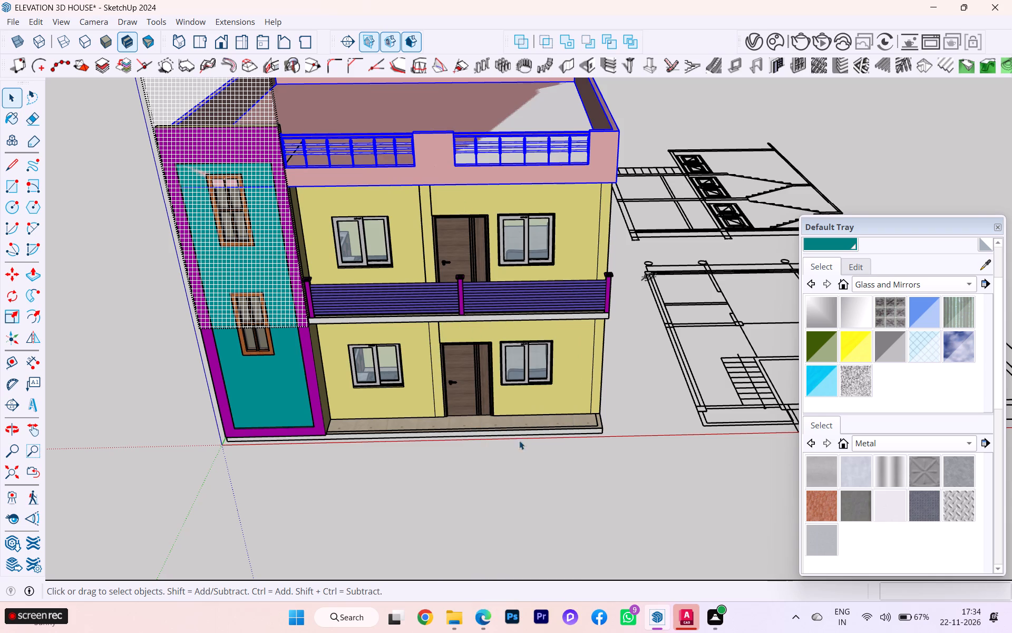
pyautogui.click(544, 488)
# Erase the hidden stair tower group that rises over the teal stair wall.
pyautogui.scroll(-1, 463, 261)
pyautogui.moveTo(483, 258); pyautogui.dragTo(655, 289, button='middle')
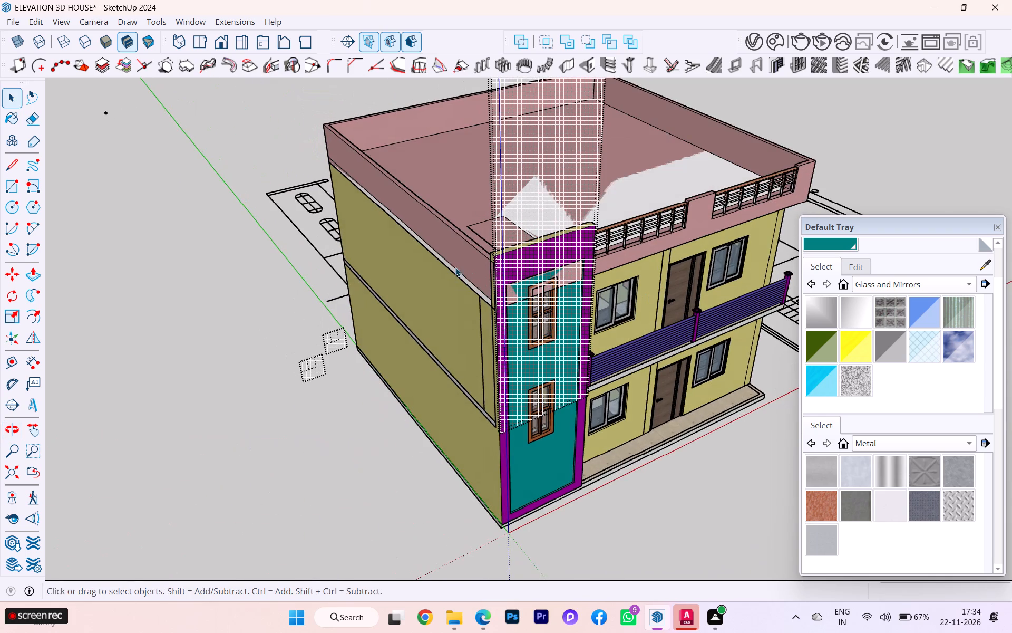
pyautogui.click(206, 260)
pyautogui.scroll(2, 501, 230)
pyautogui.click(508, 216)
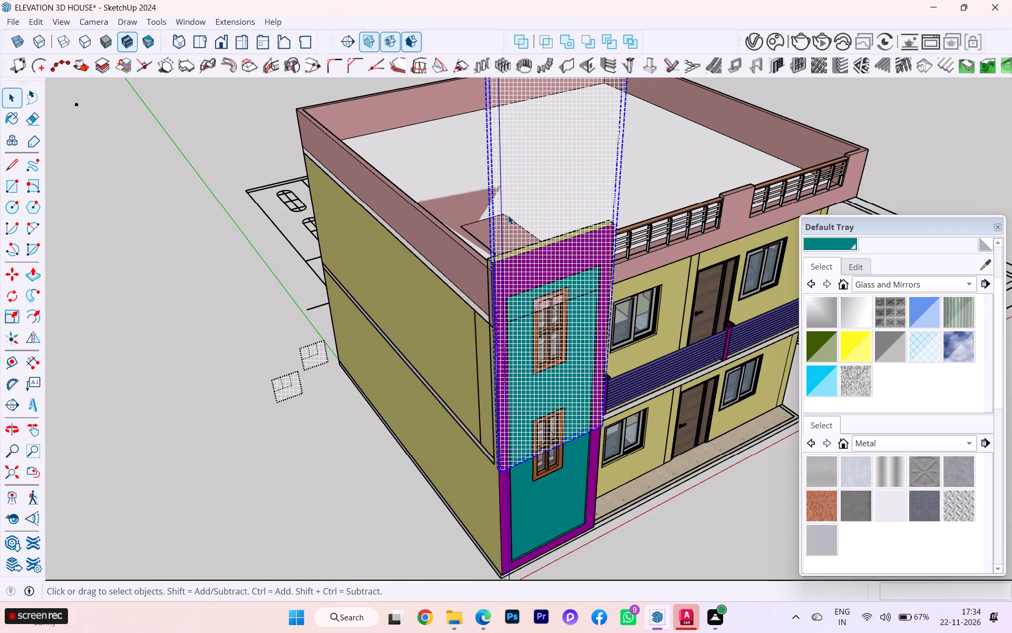
pyautogui.rightClick(502, 216)
pyautogui.click(541, 22)
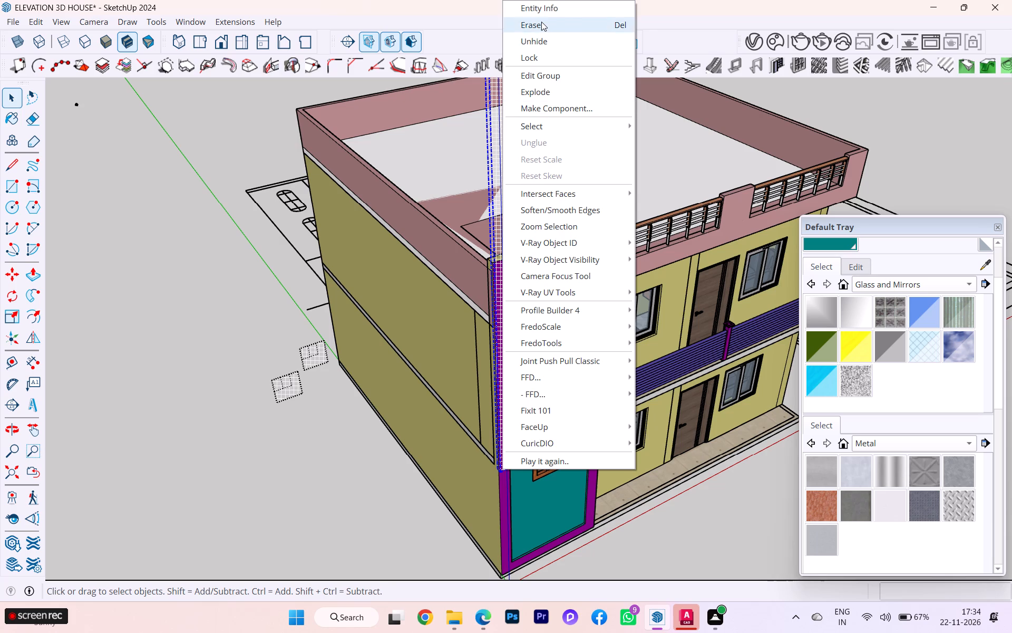
# Examine the parapet group's base face over the roof slab and stair opening, then the front railings and side wall.
pyautogui.scroll(3, 501, 204)
pyautogui.click(517, 195)
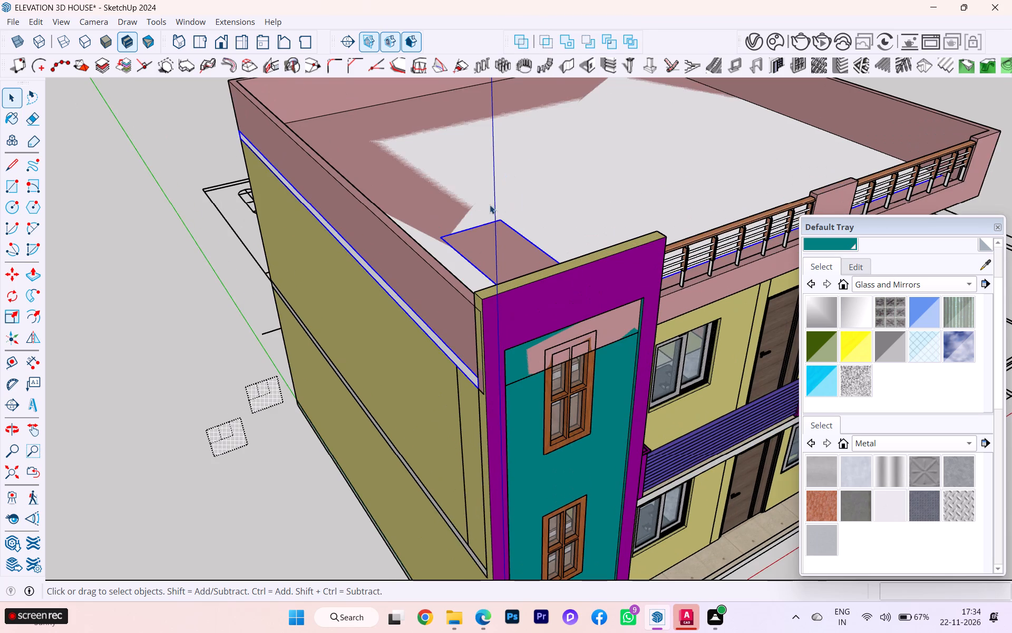
pyautogui.scroll(-2, 475, 217)
pyautogui.moveTo(457, 229); pyautogui.dragTo(496, 313, button='middle')
pyautogui.scroll(2, 564, 432)
pyautogui.click(576, 436)
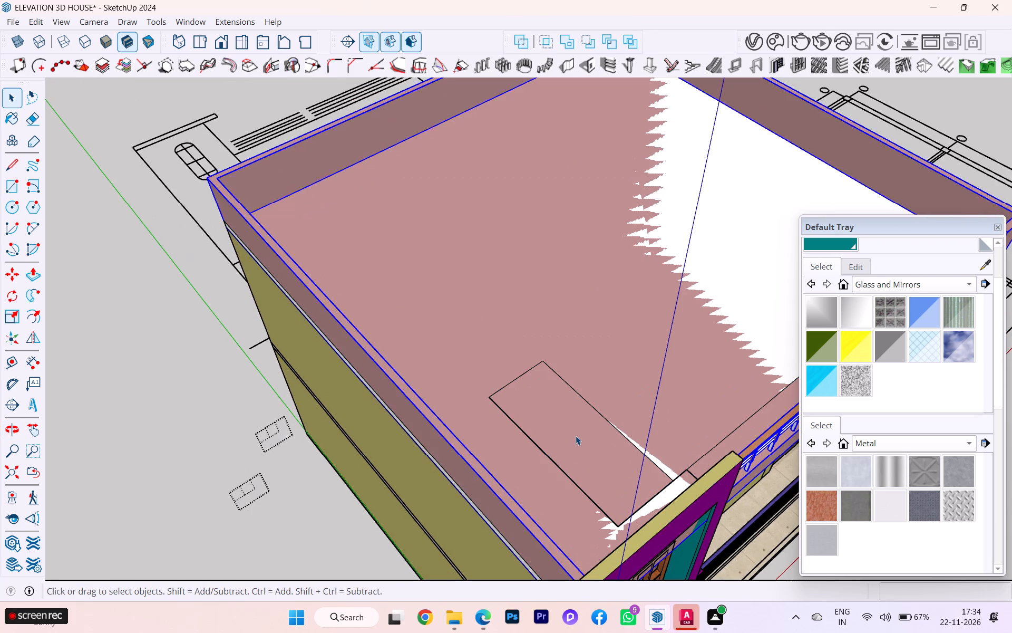
pyautogui.doubleClick(576, 436)
pyautogui.click(589, 434)
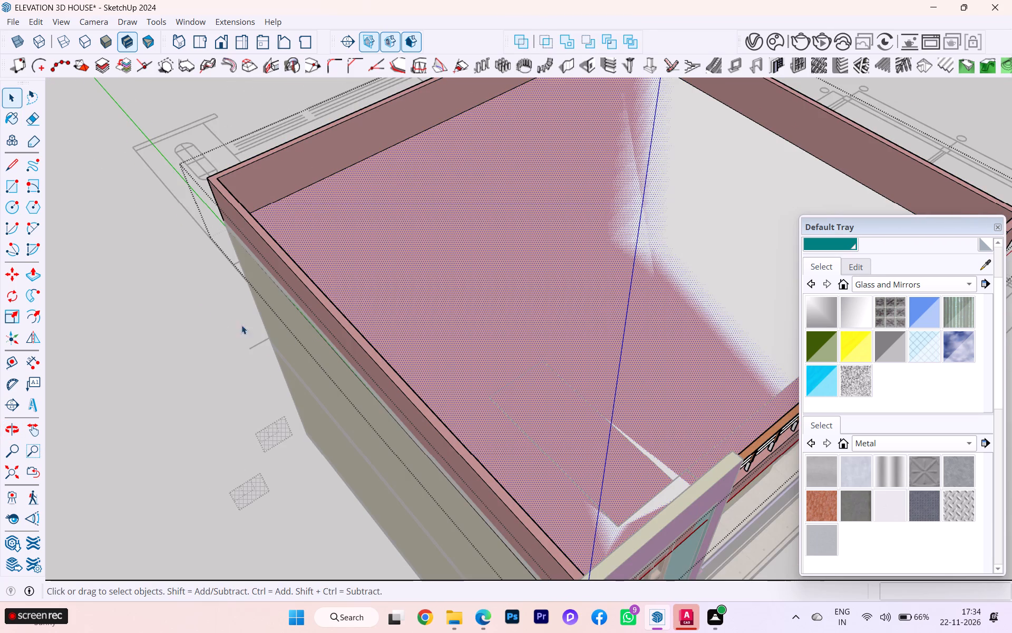
pyautogui.click(158, 321)
pyautogui.moveTo(270, 267); pyautogui.dragTo(167, 215, button='middle')
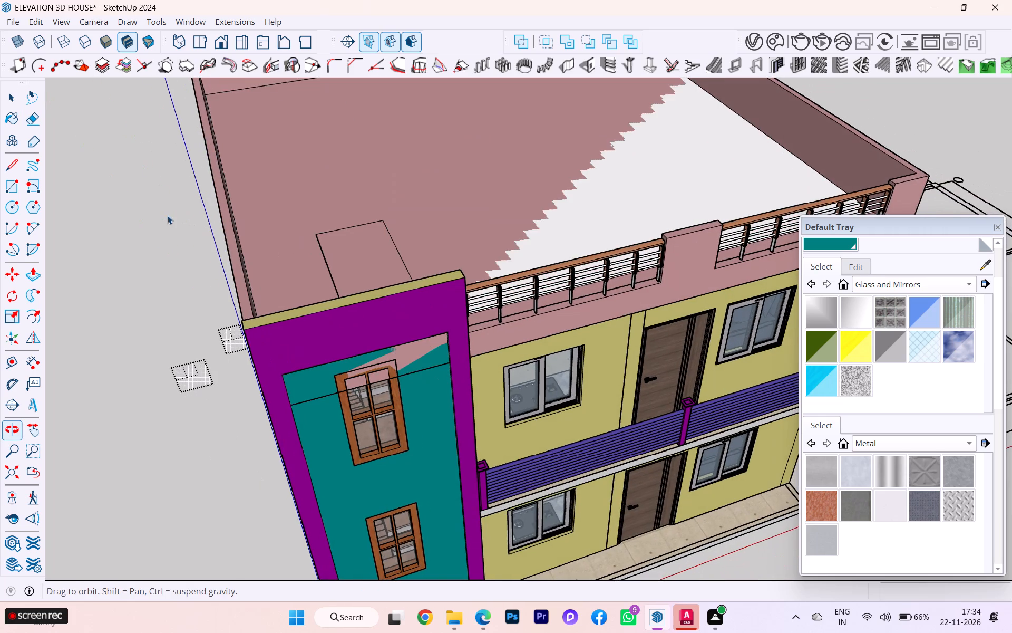
pyautogui.scroll(-2, 478, 229)
pyautogui.moveTo(472, 232); pyautogui.dragTo(316, 244, button='middle')
pyautogui.scroll(6, 339, 237)
pyautogui.moveTo(348, 248); pyautogui.dragTo(298, 179, button='middle')
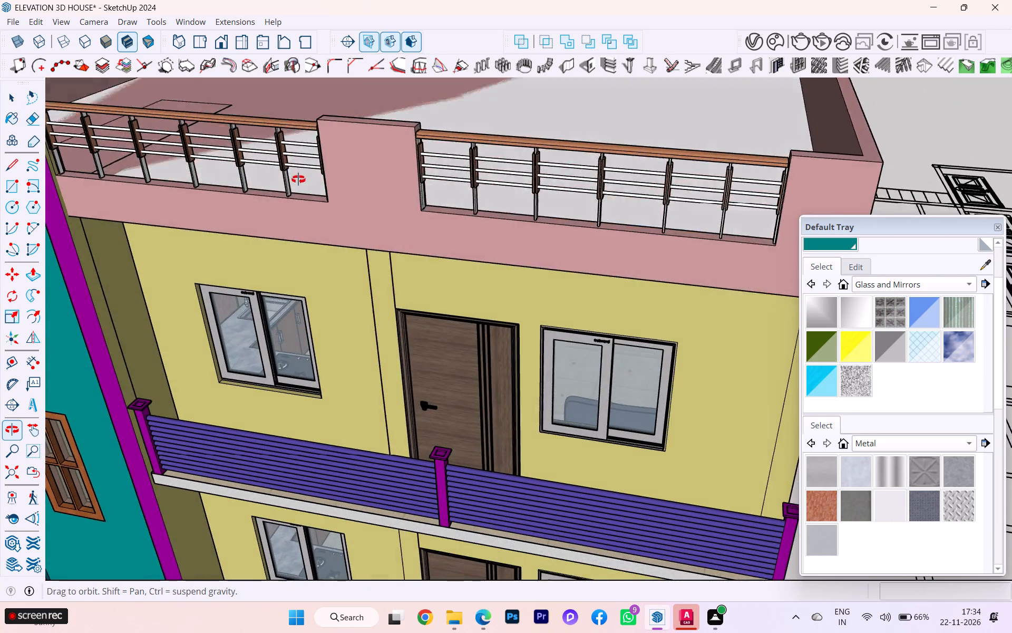
pyautogui.moveTo(298, 179); pyautogui.dragTo(283, 160, button='middle')
pyautogui.scroll(-6, 430, 238)
pyautogui.scroll(2, 437, 250)
pyautogui.scroll(-2, 437, 250)
pyautogui.moveTo(439, 250); pyautogui.dragTo(563, 166, button='middle')
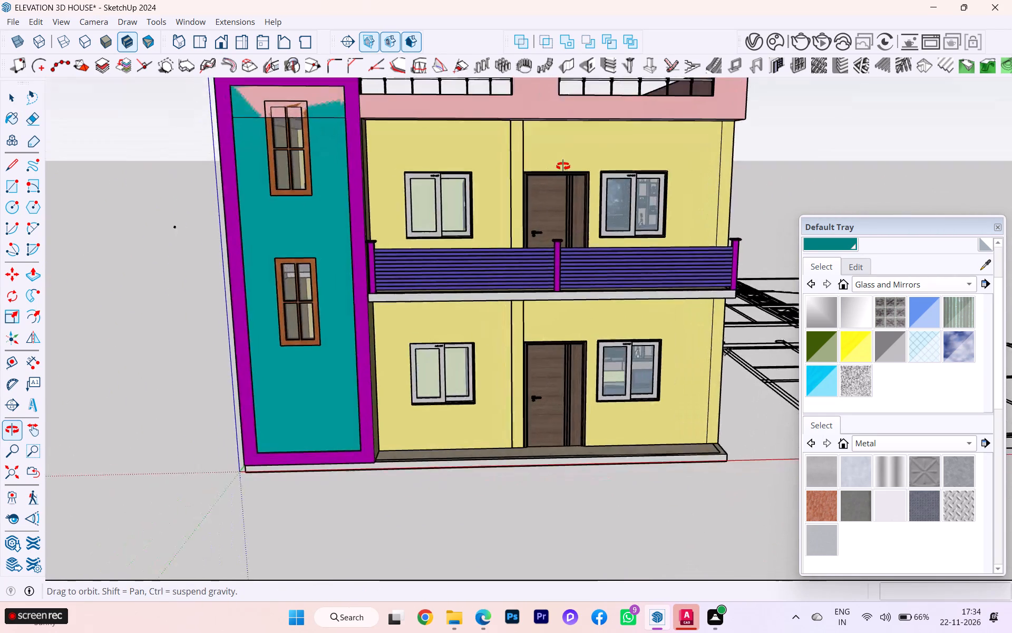
pyautogui.moveTo(563, 166); pyautogui.dragTo(640, 188, button='middle')
pyautogui.scroll(-1, 278, 233)
pyautogui.moveTo(267, 233); pyautogui.dragTo(490, 244, button='middle')
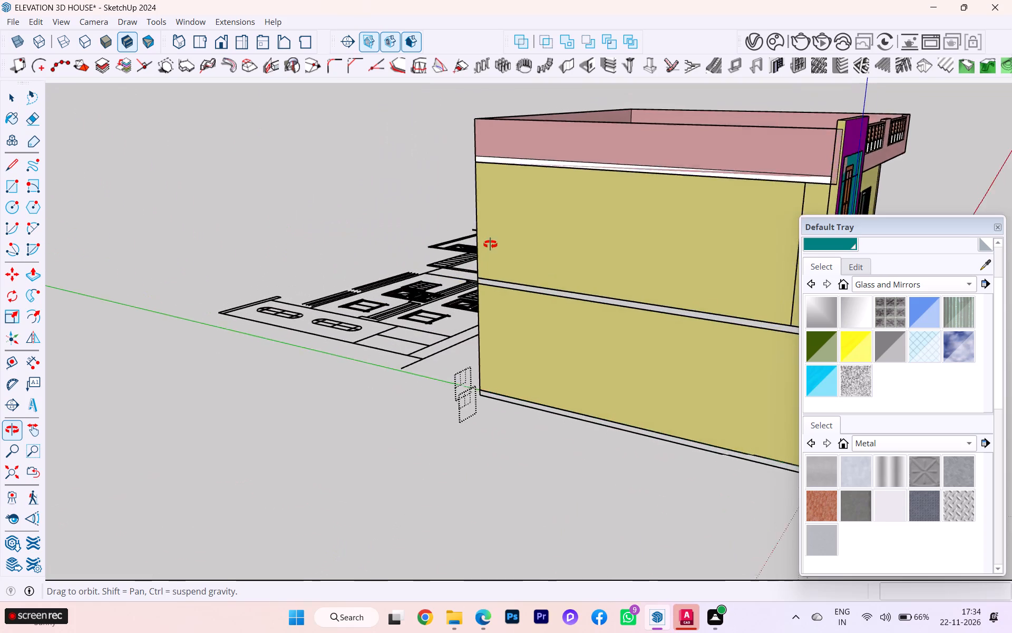
pyautogui.moveTo(490, 244); pyautogui.dragTo(471, 303, button='middle')
# Move the pink parapet group straight up along the blue axis, clear of the roof slab.
pyautogui.click(516, 203)
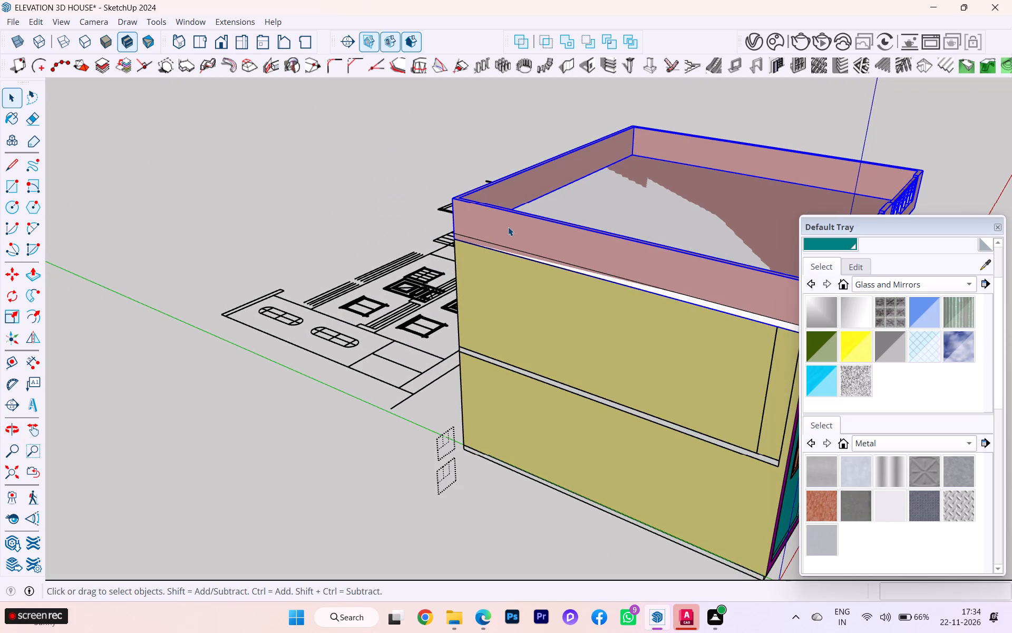
pyautogui.press('m')
pyautogui.click(508, 226)
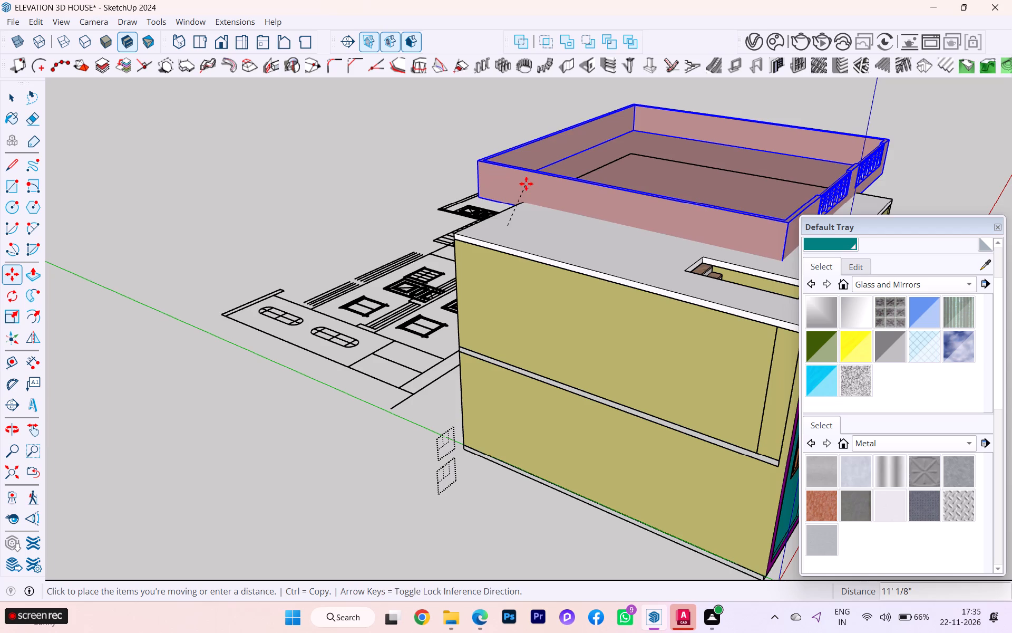
pyautogui.press('Up')
pyautogui.click(530, 171)
# Examine the raised parapet group and its gap above the roof slab and stair wall from several angles.
pyautogui.scroll(-2, 385, 229)
pyautogui.moveTo(377, 228); pyautogui.dragTo(322, 286, button='middle')
pyautogui.scroll(4, 365, 237)
pyautogui.scroll(-1, 459, 356)
pyautogui.moveTo(462, 336); pyautogui.dragTo(343, 310, button='middle')
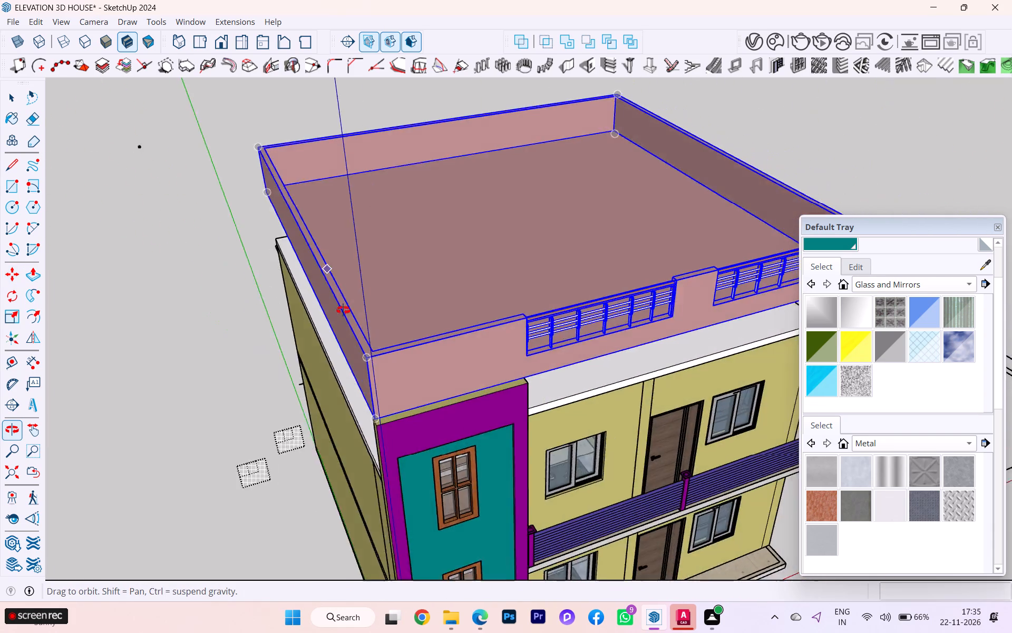
pyautogui.moveTo(343, 310); pyautogui.dragTo(435, 327, button='middle')
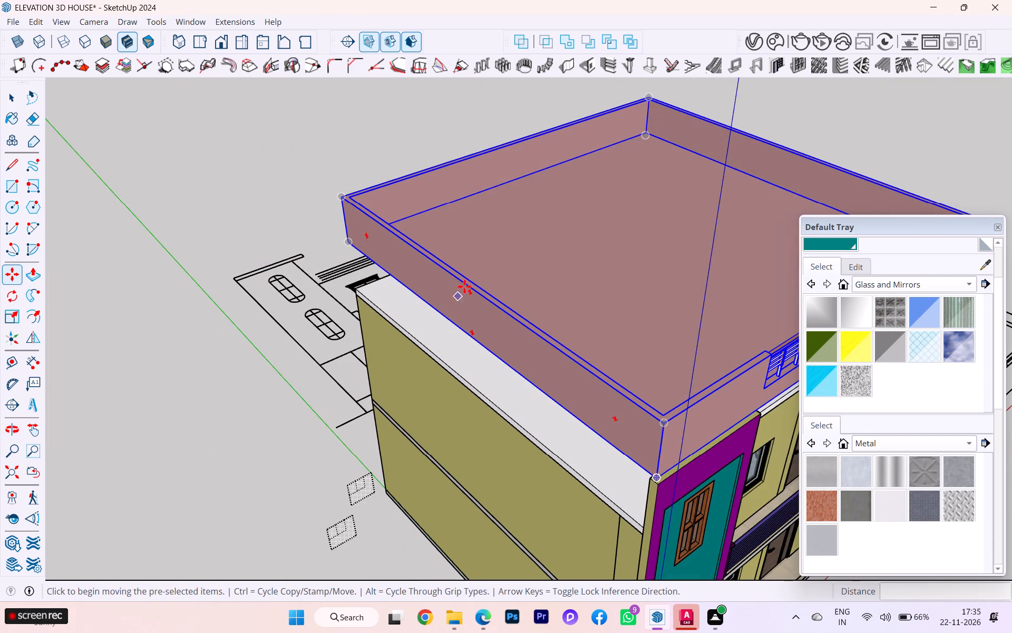
pyautogui.scroll(1, 665, 193)
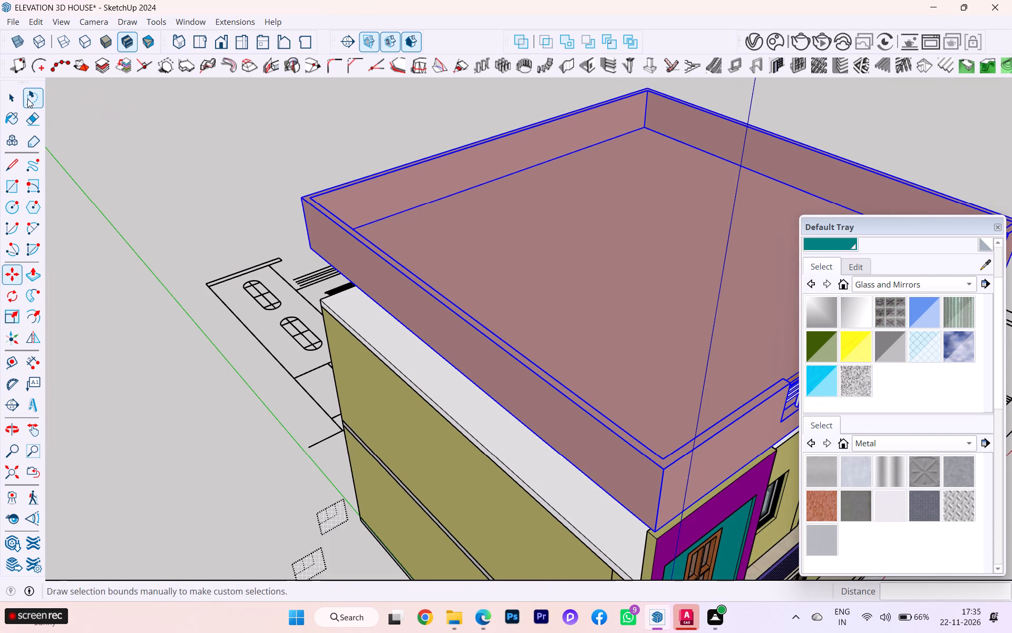
pyautogui.click(14, 98)
pyautogui.scroll(-1, 400, 225)
pyautogui.moveTo(375, 216); pyautogui.dragTo(258, 214, button='middle')
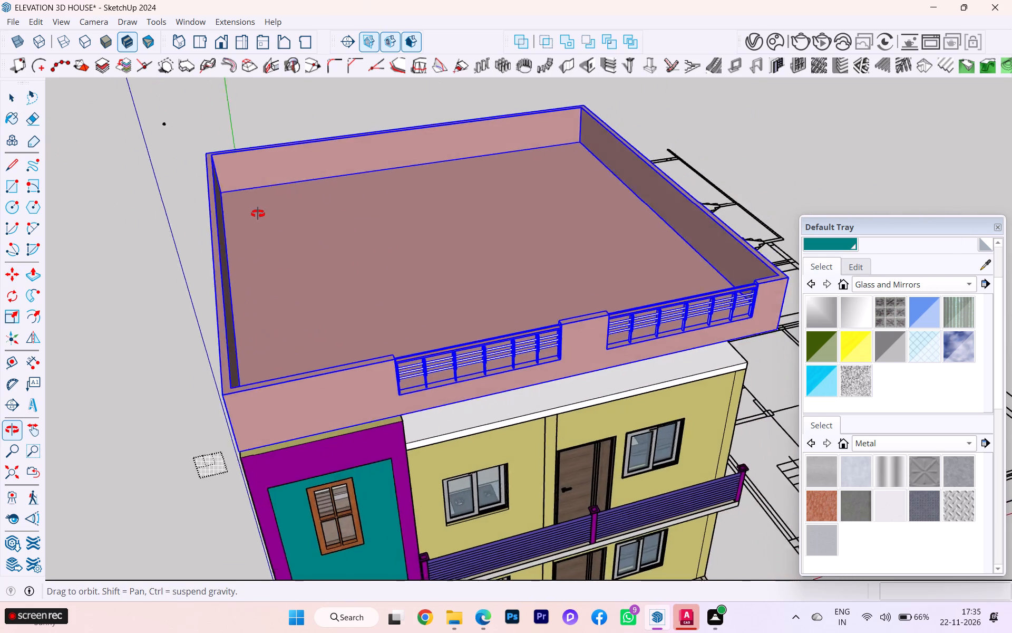
pyautogui.moveTo(258, 214); pyautogui.dragTo(220, 205, button='middle')
pyautogui.scroll(2, 208, 272)
pyautogui.scroll(-1, 223, 289)
pyautogui.scroll(1, 224, 289)
pyautogui.moveTo(255, 279); pyautogui.dragTo(255, 248, button='middle')
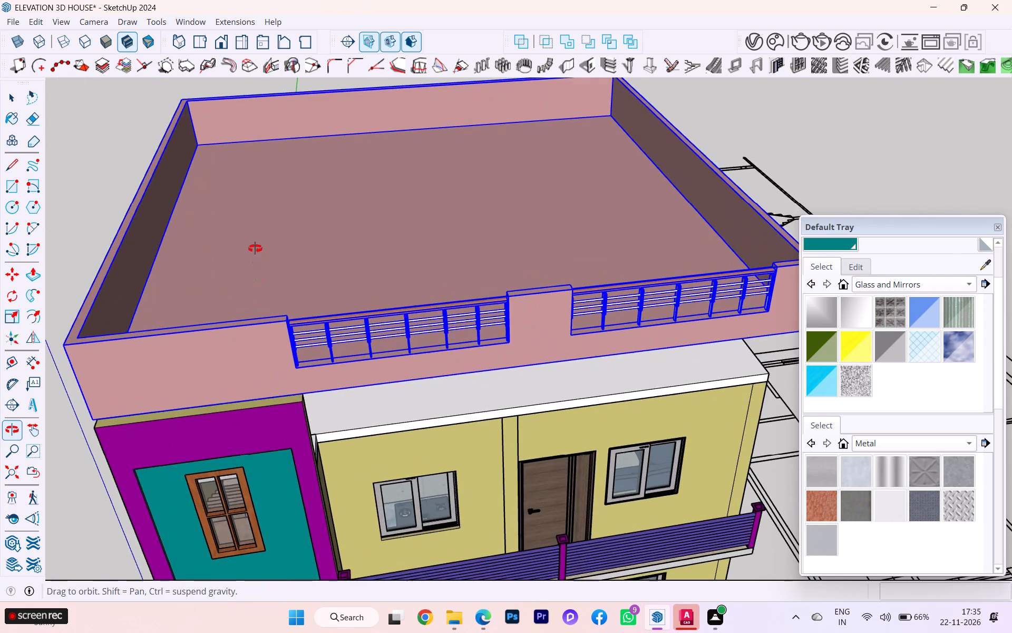
pyautogui.moveTo(255, 248); pyautogui.dragTo(427, 232, button='middle')
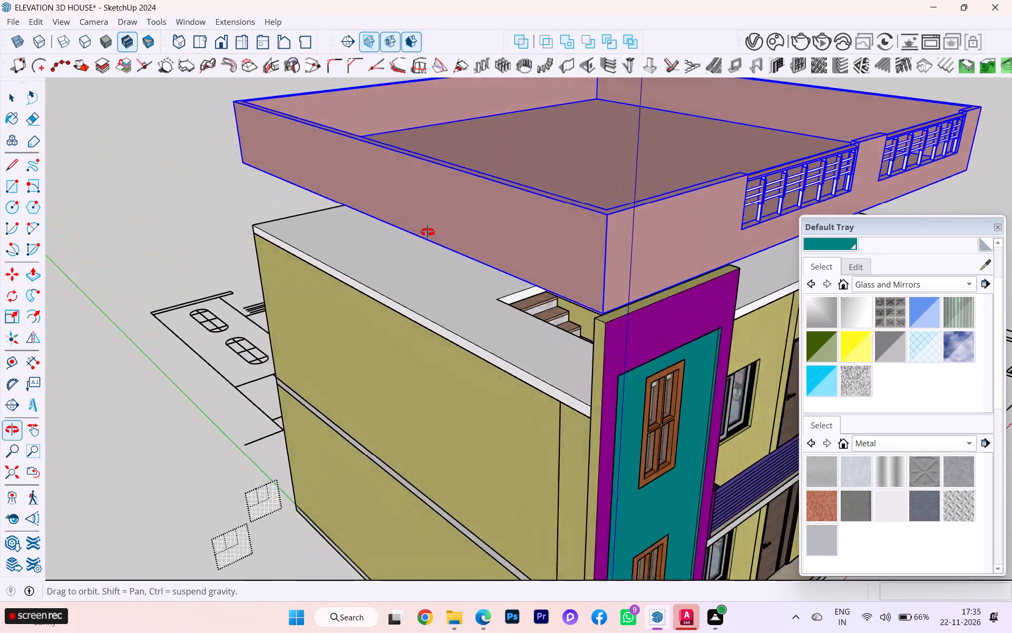
pyautogui.moveTo(427, 232); pyautogui.dragTo(280, 227, button='middle')
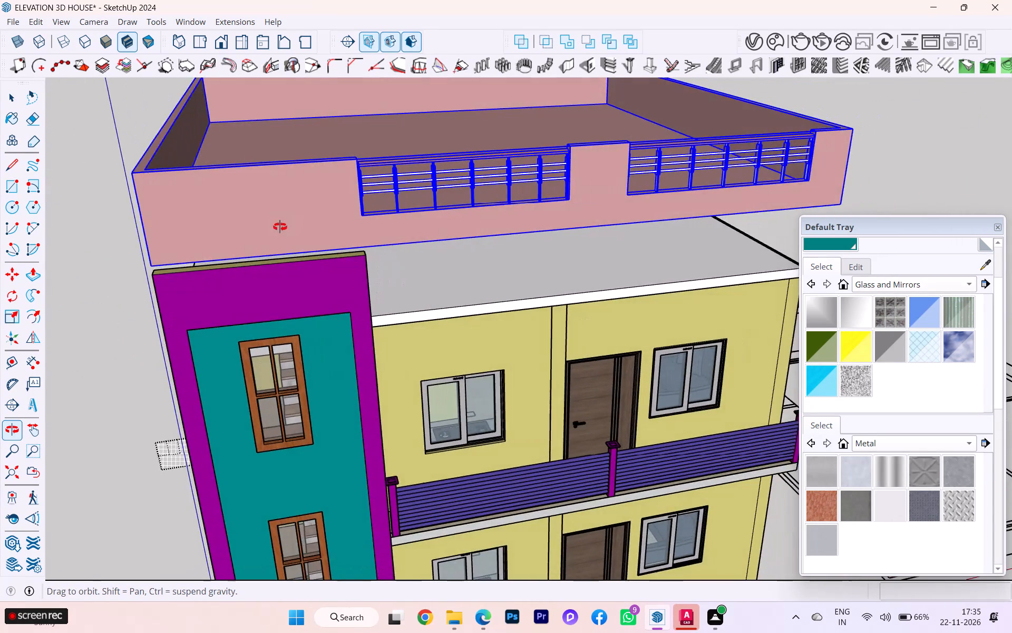
pyautogui.moveTo(280, 227); pyautogui.dragTo(208, 226, button='middle')
pyautogui.scroll(-5, 208, 226)
pyautogui.scroll(2, 208, 226)
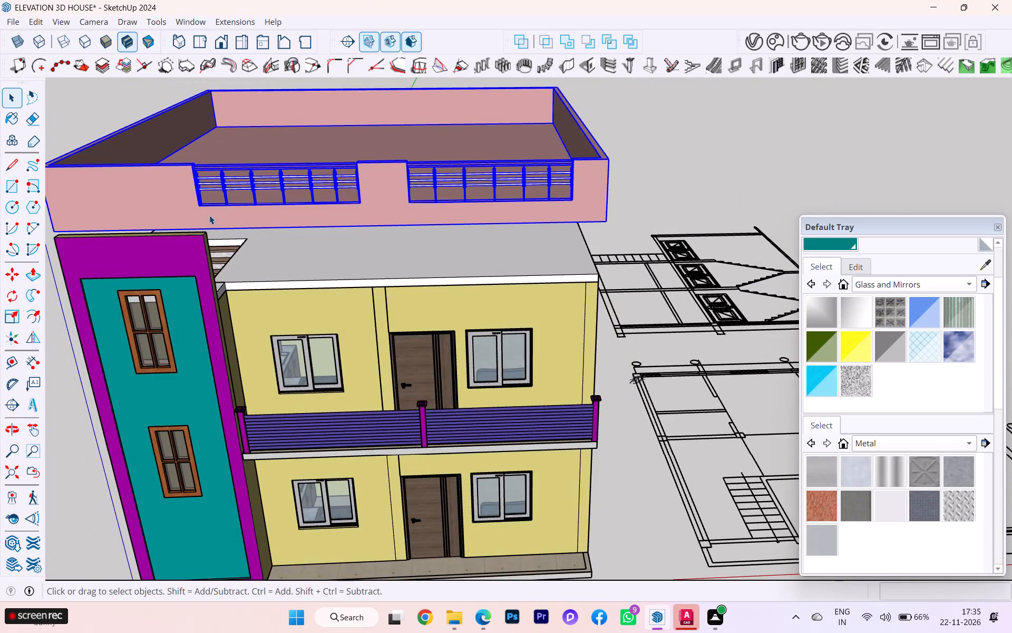
pyautogui.scroll(9, 209, 215)
pyautogui.scroll(-2, 229, 213)
pyautogui.moveTo(236, 214); pyautogui.dragTo(514, 218, button='middle')
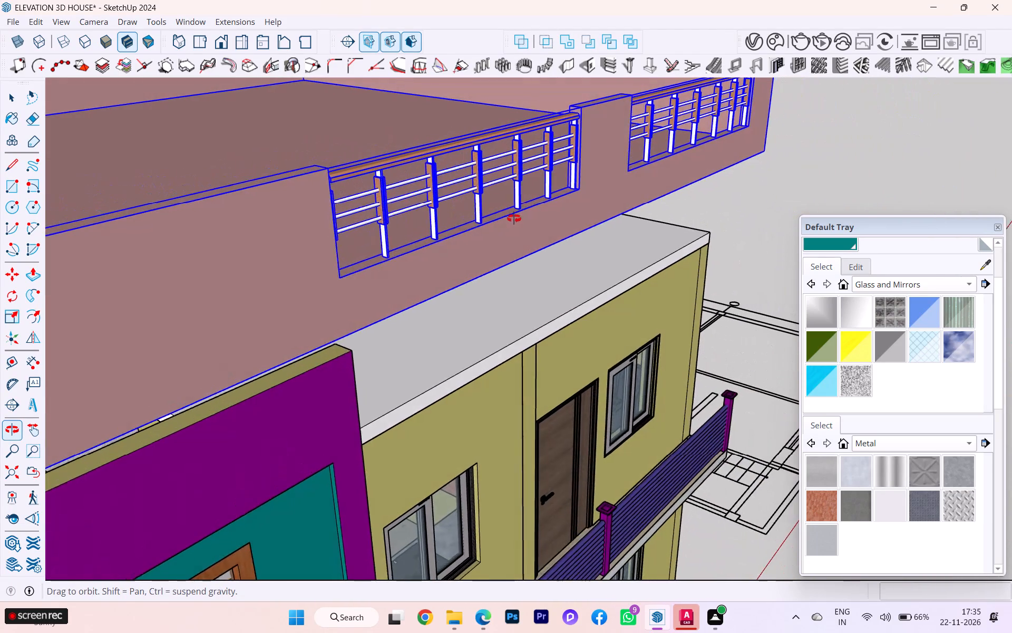
pyautogui.moveTo(514, 218); pyautogui.dragTo(517, 218, button='middle')
pyautogui.scroll(-4, 501, 243)
pyautogui.scroll(-2, 401, 246)
pyautogui.scroll(1, 399, 246)
pyautogui.scroll(-5, 392, 246)
pyautogui.moveTo(315, 242); pyautogui.dragTo(315, 242, button='middle')
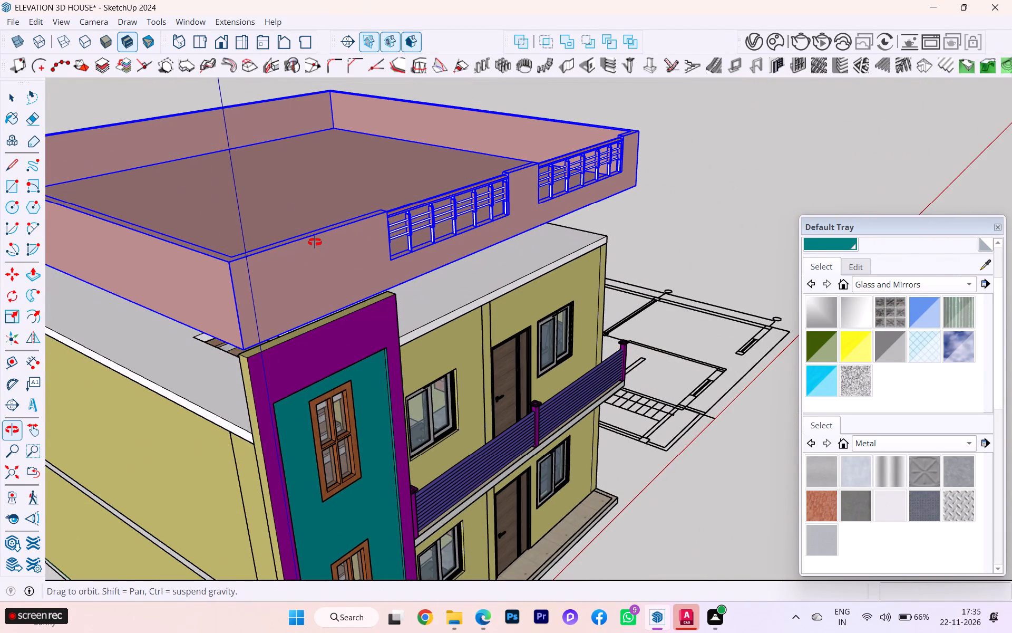
pyautogui.moveTo(315, 242); pyautogui.dragTo(56, 212, button='middle')
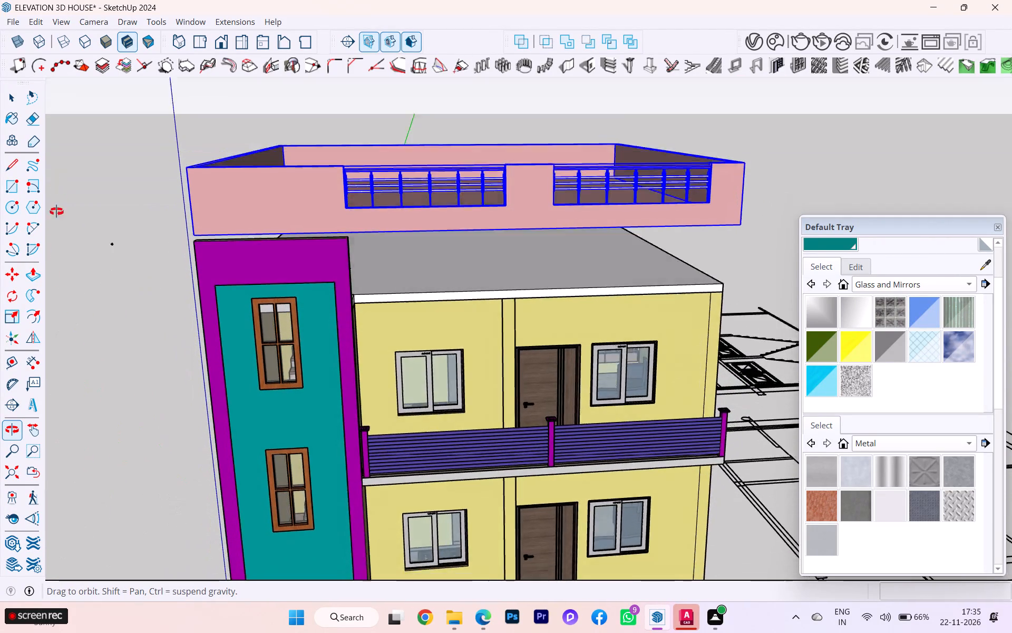
pyautogui.moveTo(56, 212); pyautogui.dragTo(59, 232, button='middle')
# Delete the tiny stray object floating in empty space beside the house.
pyautogui.click(123, 235)
pyautogui.scroll(2, 199, 213)
pyautogui.moveTo(72, 155); pyautogui.dragTo(119, 197)
pyautogui.press('Delete')
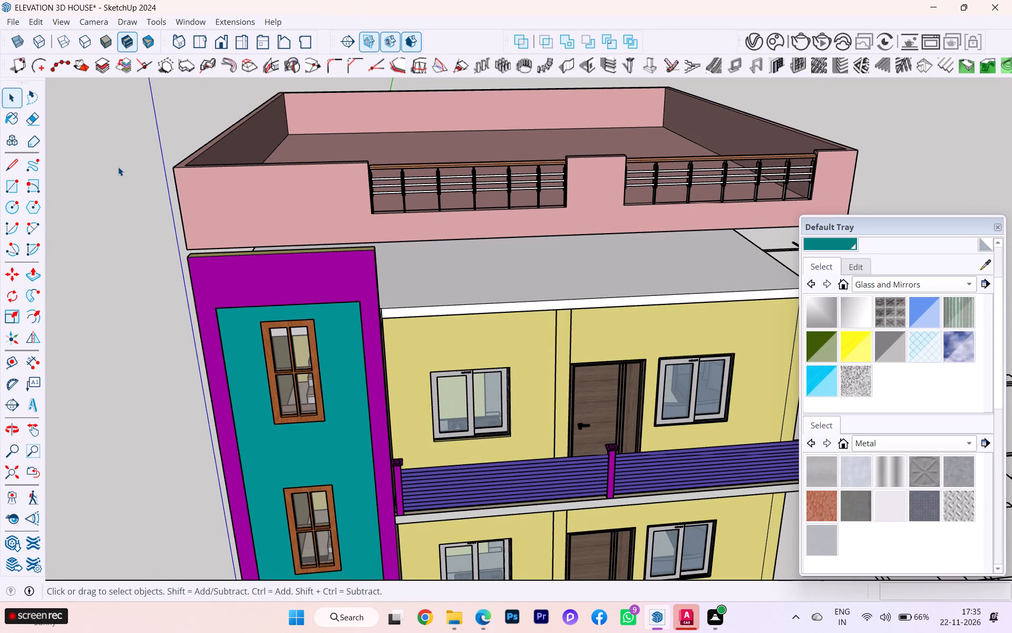
# Sample the pink material from the parapet group's side wall.
pyautogui.scroll(2, 494, 208)
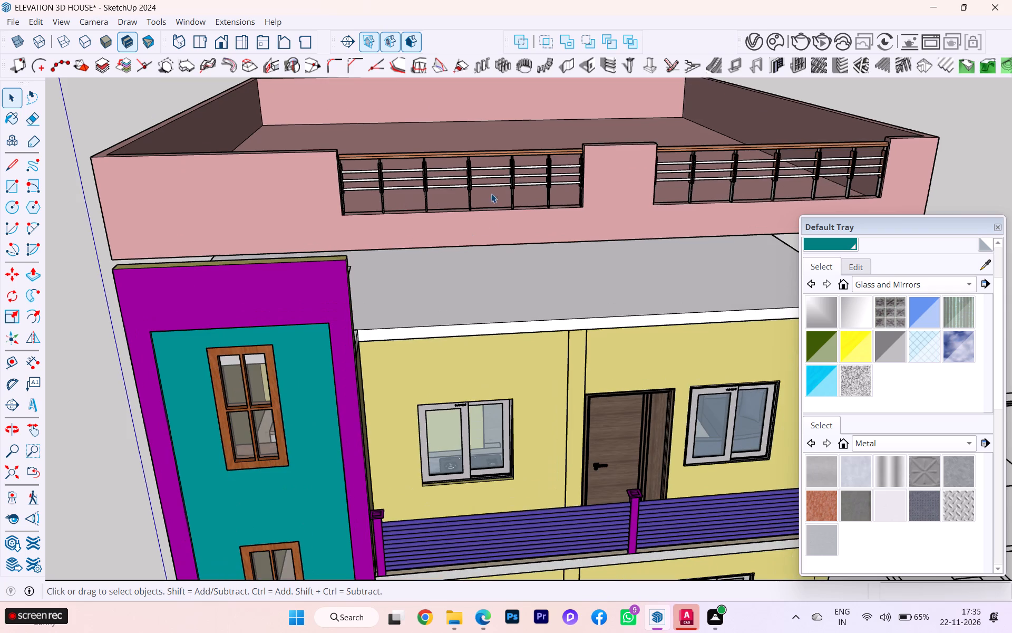
pyautogui.click(484, 179)
pyautogui.scroll(-4, 394, 183)
pyautogui.moveTo(388, 187); pyautogui.dragTo(656, 207, button='middle')
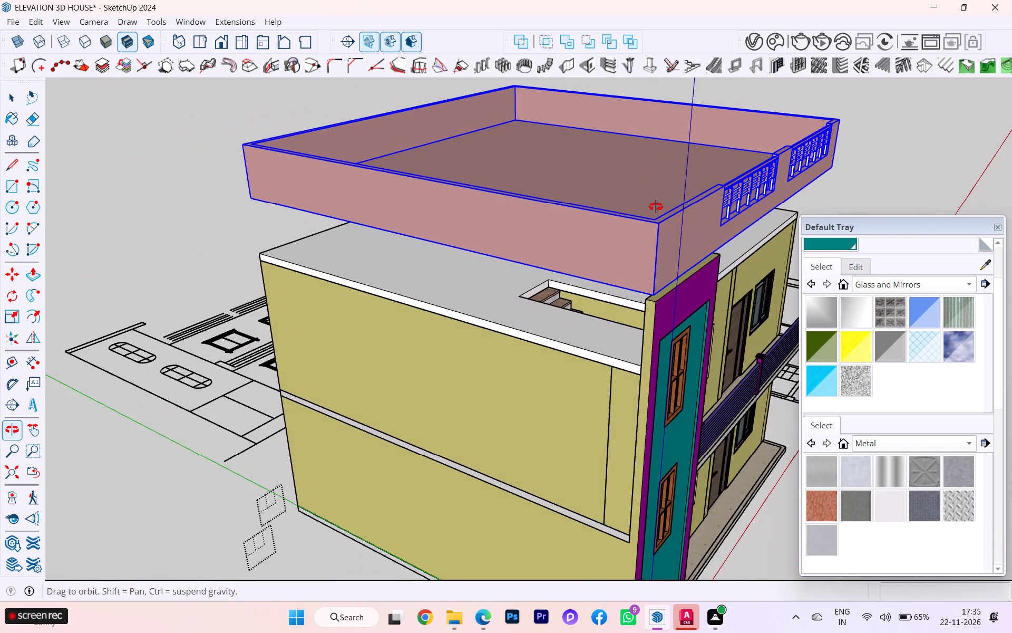
pyautogui.moveTo(656, 207); pyautogui.dragTo(655, 207, button='middle')
pyautogui.scroll(1, 484, 284)
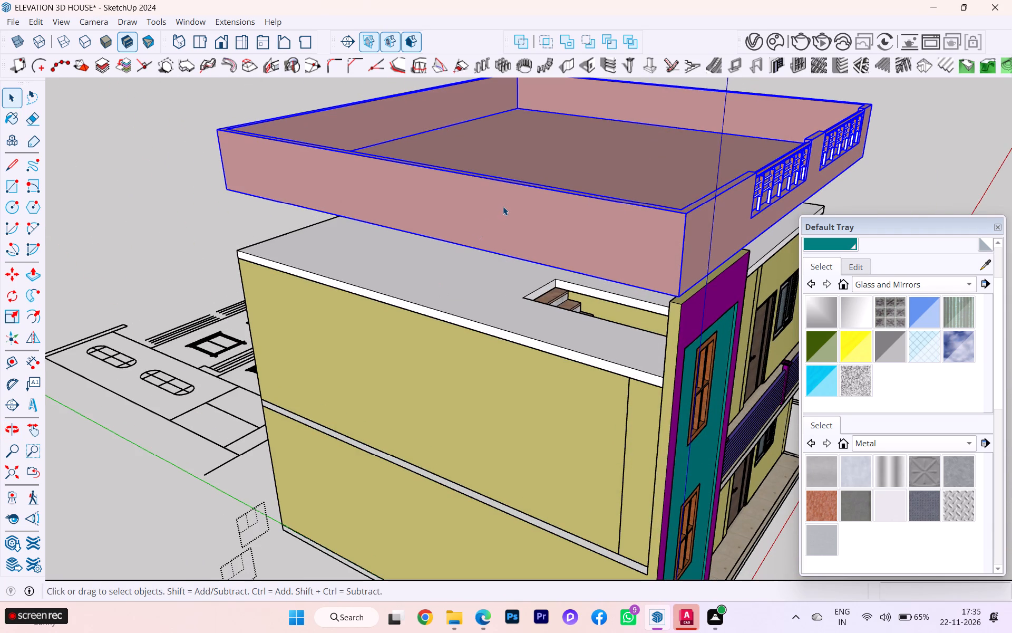
pyautogui.click(579, 226)
pyautogui.click(984, 270)
pyautogui.click(638, 252)
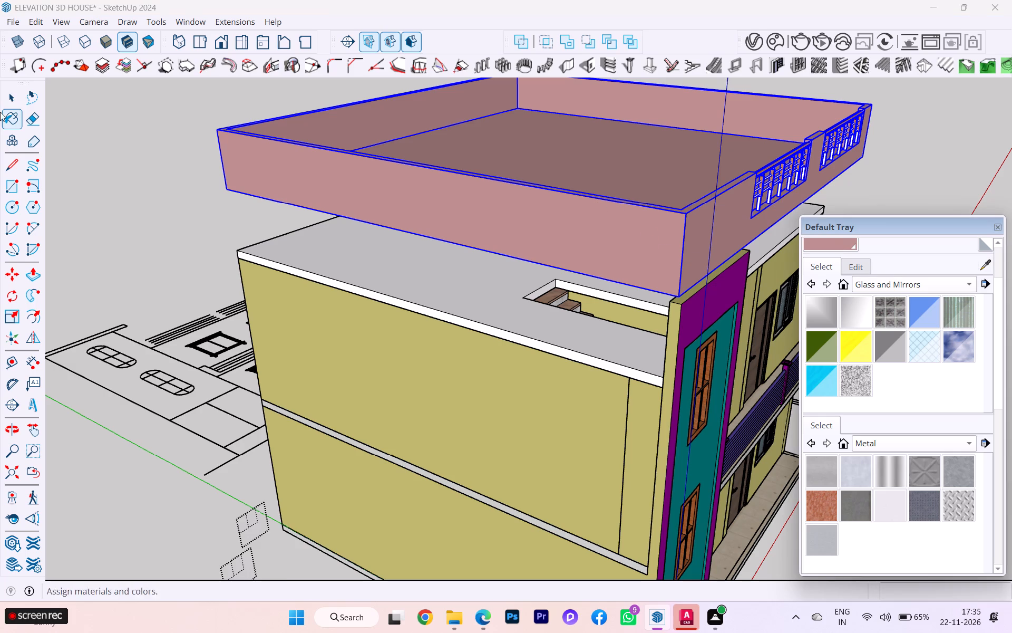
# Delete the pink parapet group, railings included, from above the roof slab.
pyautogui.click(4, 98)
pyautogui.press('Delete')
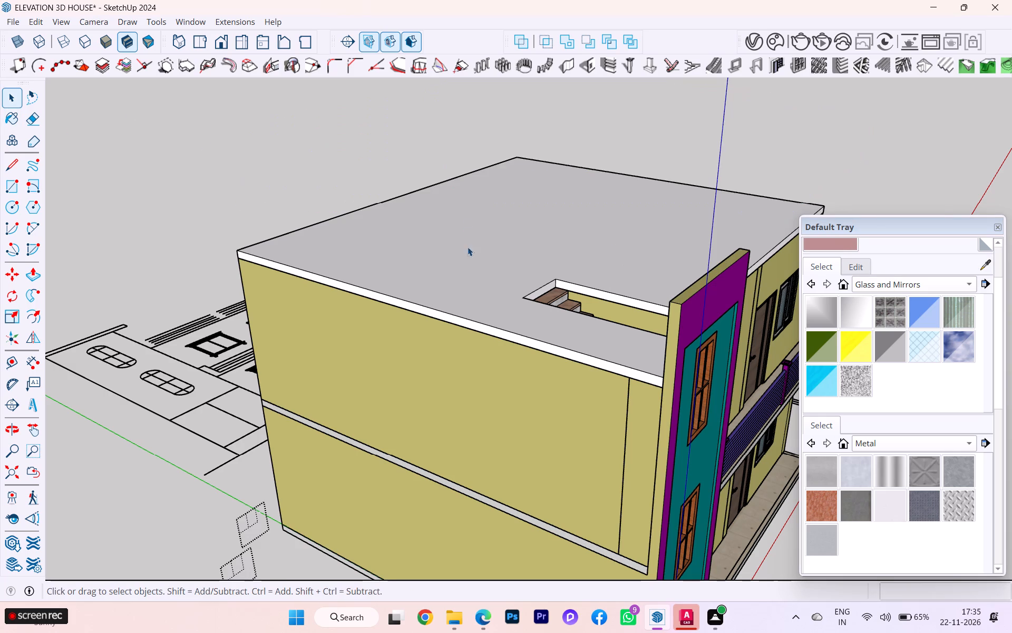
# Open the roof slab group and offset its top face outline inward by 4.5 inches.
pyautogui.moveTo(470, 253); pyautogui.dragTo(216, 355, button='middle')
pyautogui.doubleClick(94, 317)
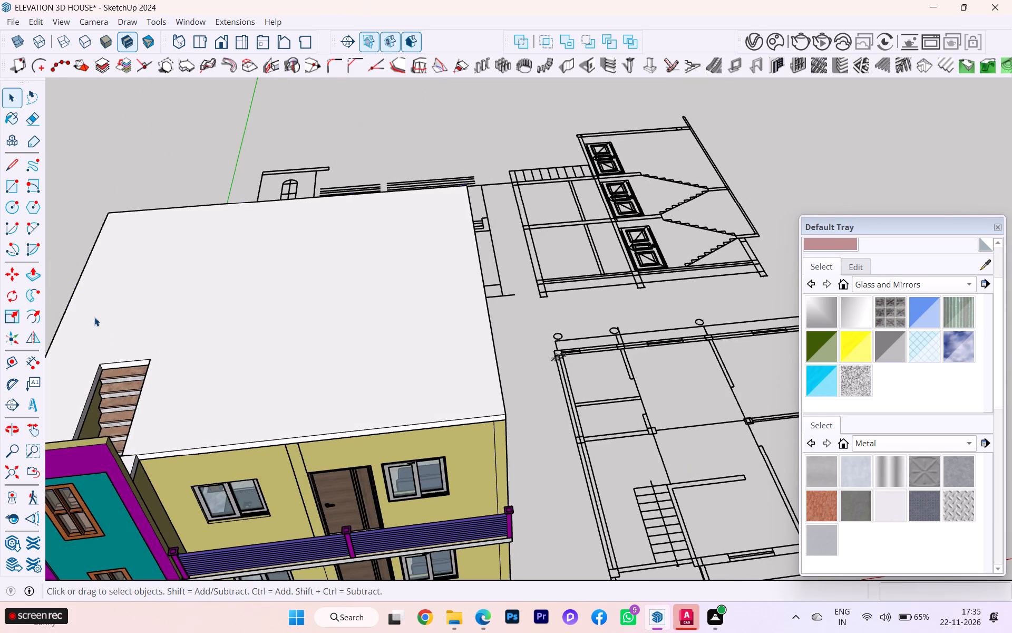
pyautogui.press('f')
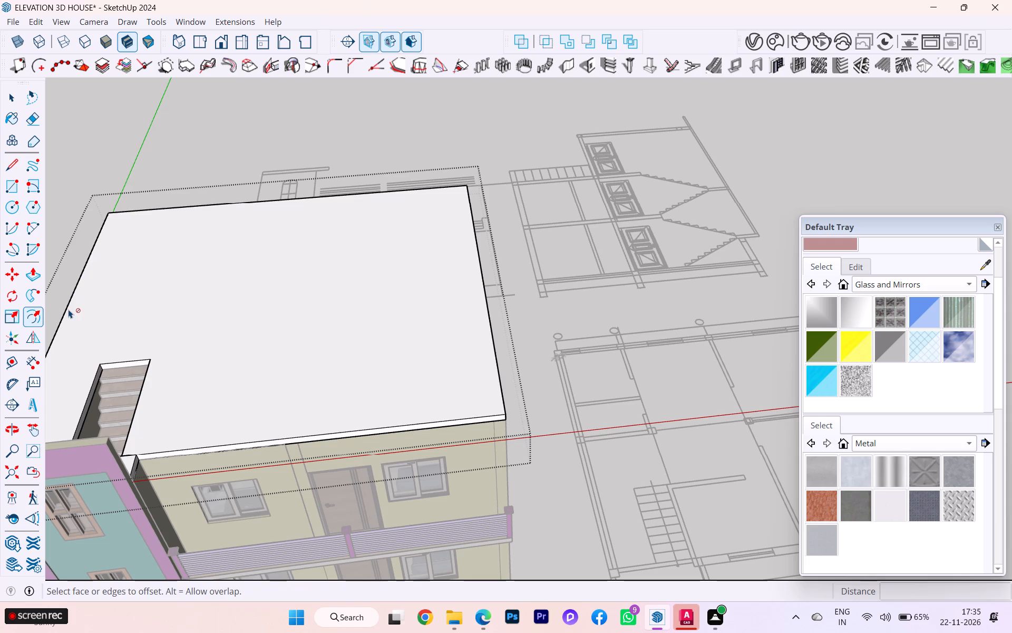
pyautogui.click(69, 309)
pyautogui.click(74, 307)
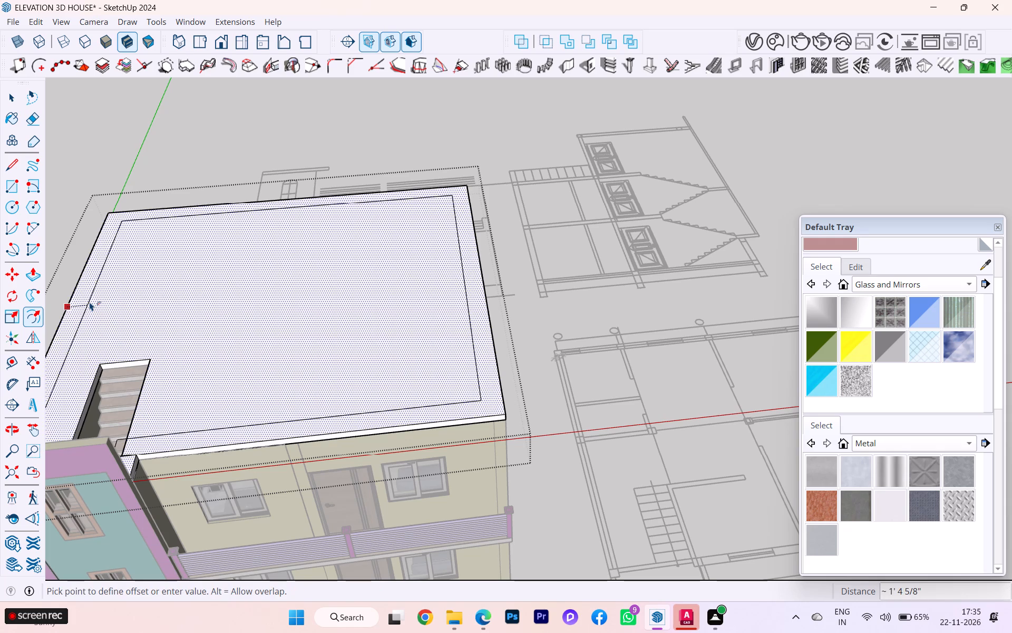
pyautogui.write('4.5')
pyautogui.press('Return')
# Delete the two leftover edge segments running from the slab's notch corner across the offset border to the stair opening.
pyautogui.scroll(-2, 177, 309)
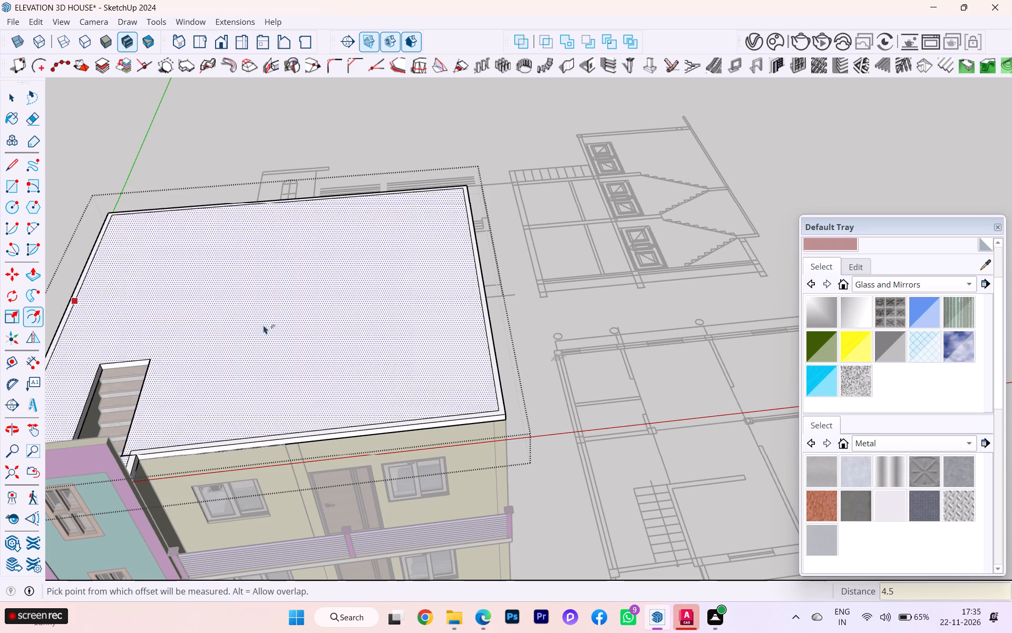
pyautogui.scroll(1, 261, 325)
pyautogui.scroll(-4, 266, 325)
pyautogui.moveTo(260, 346); pyautogui.dragTo(222, 445, button='middle')
pyautogui.scroll(1, 174, 514)
pyautogui.scroll(-1, 167, 521)
pyautogui.scroll(3, 166, 523)
pyautogui.scroll(-2, 164, 524)
pyautogui.scroll(2, 164, 524)
pyautogui.scroll(-1, 158, 491)
pyautogui.scroll(1, 158, 491)
pyautogui.scroll(-1, 158, 491)
pyautogui.scroll(6, 158, 491)
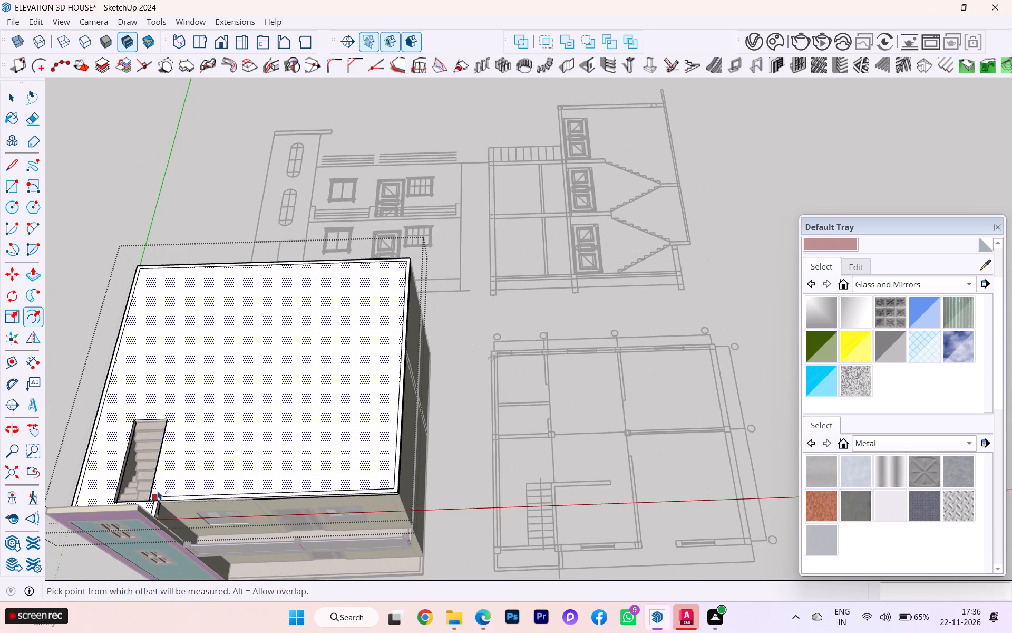
pyautogui.scroll(4, 158, 491)
pyautogui.scroll(-2, 158, 491)
pyautogui.scroll(4, 158, 491)
pyautogui.scroll(-1, 154, 500)
pyautogui.scroll(8, 152, 503)
pyautogui.scroll(-2, 162, 523)
pyautogui.scroll(2, 162, 523)
pyautogui.scroll(-4, 162, 521)
pyautogui.scroll(1, 162, 516)
pyautogui.scroll(-1, 149, 489)
pyautogui.scroll(10, 149, 489)
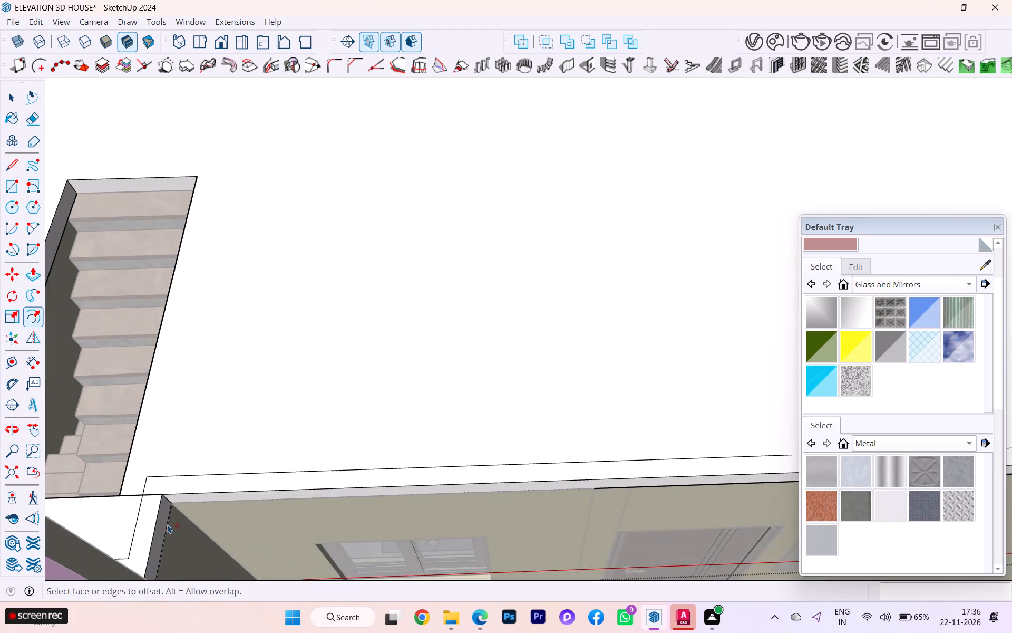
pyautogui.scroll(4, 168, 524)
pyautogui.press('e')
pyautogui.scroll(4, 162, 509)
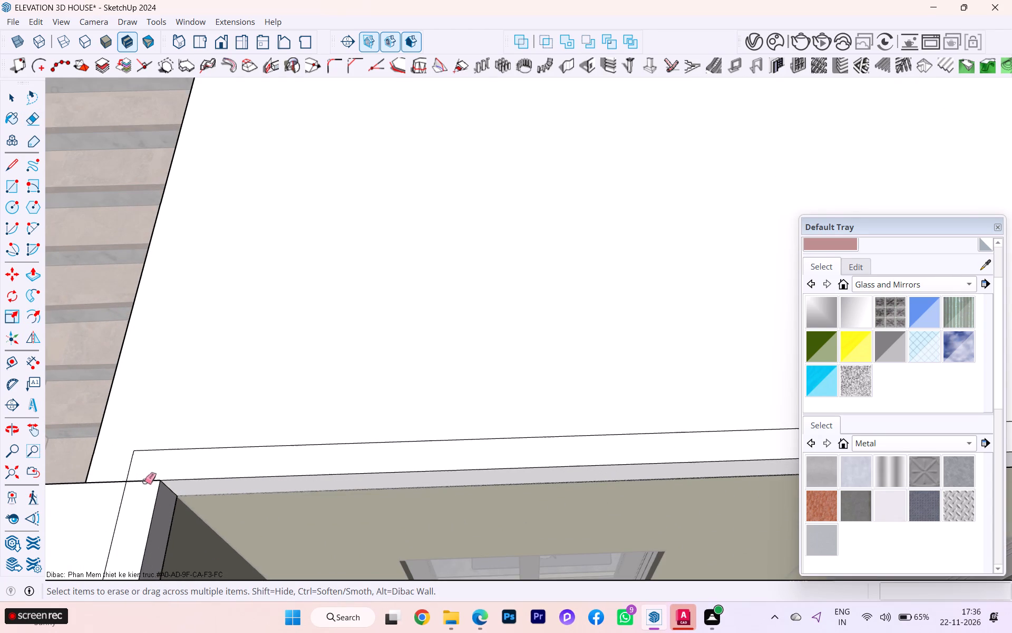
pyautogui.click(145, 481)
pyautogui.click(144, 481)
pyautogui.click(14, 101)
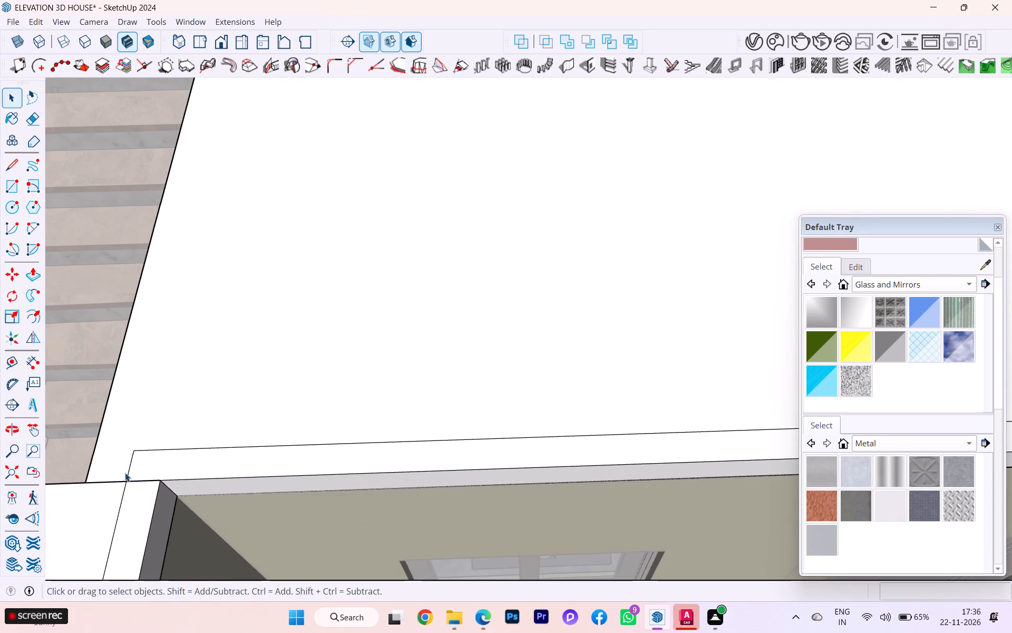
pyautogui.click(128, 481)
pyautogui.doubleClick(132, 479)
pyautogui.click(139, 481)
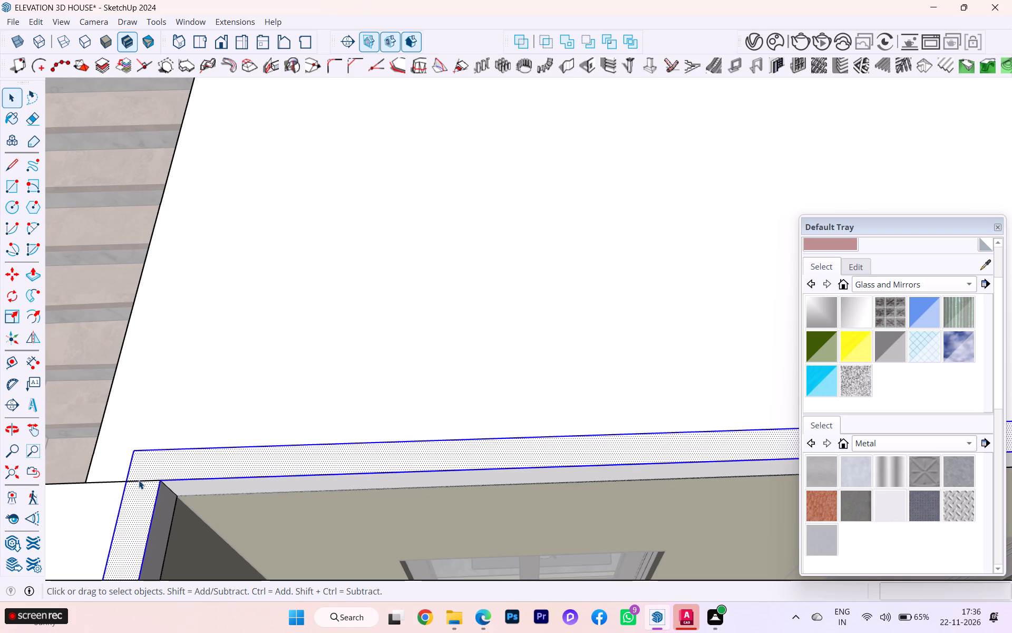
pyautogui.click(142, 482)
pyautogui.scroll(2, 150, 478)
pyautogui.scroll(-1, 150, 478)
pyautogui.scroll(3, 150, 478)
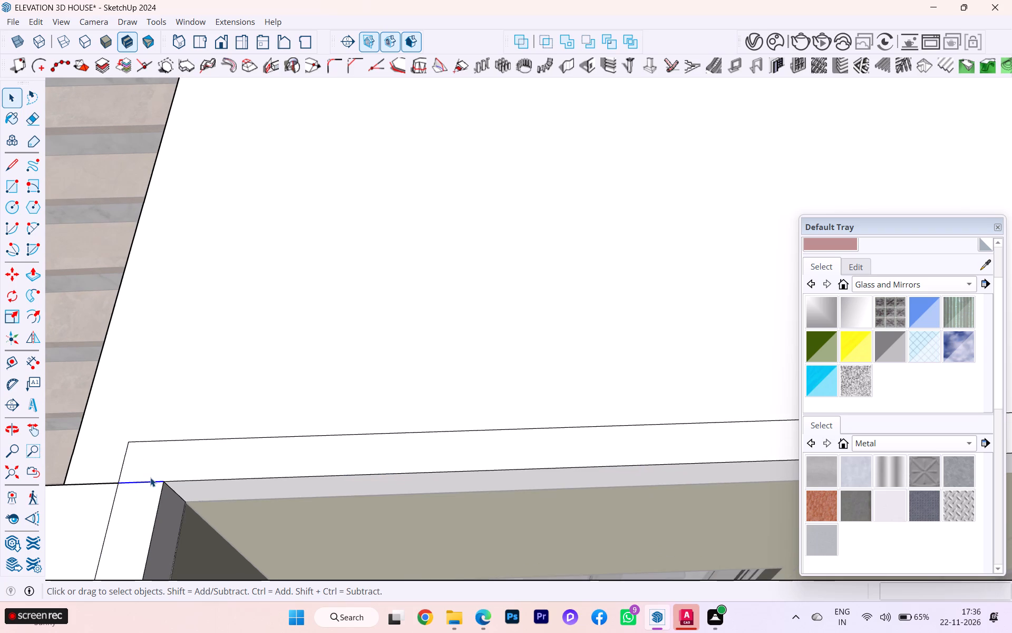
pyautogui.press('Delete')
pyautogui.scroll(-7, 240, 469)
pyautogui.scroll(3, 134, 489)
pyautogui.click(139, 475)
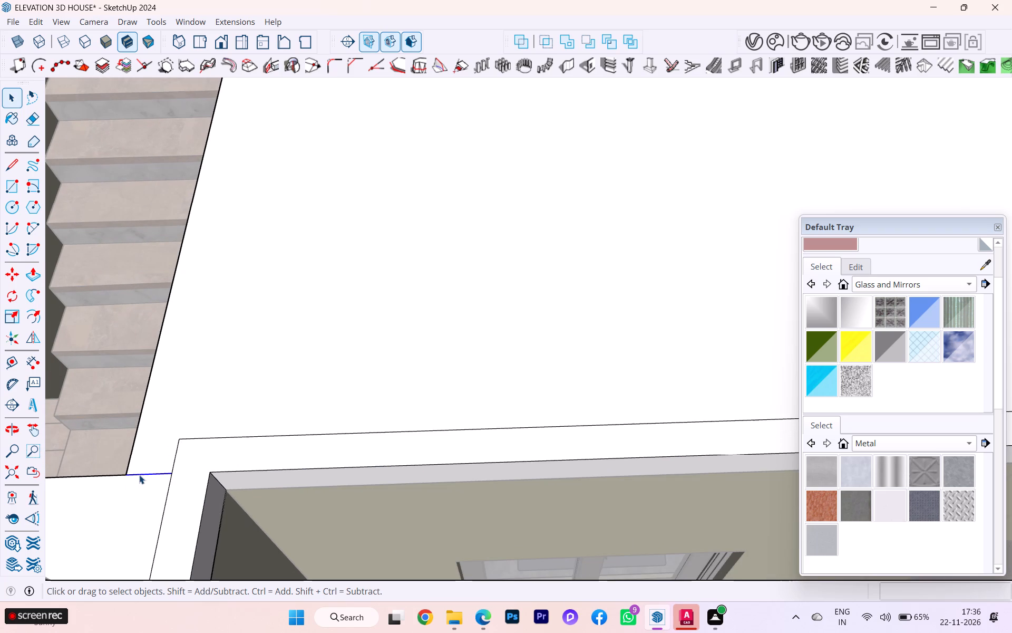
pyautogui.press('Delete')
# Check the roof slab's inner top face and offset border strip as separate faces, from several angles around the stair opening.
pyautogui.scroll(-1, 203, 421)
pyautogui.scroll(1, 204, 421)
pyautogui.scroll(-4, 204, 420)
pyautogui.scroll(1, 205, 414)
pyautogui.scroll(-3, 205, 414)
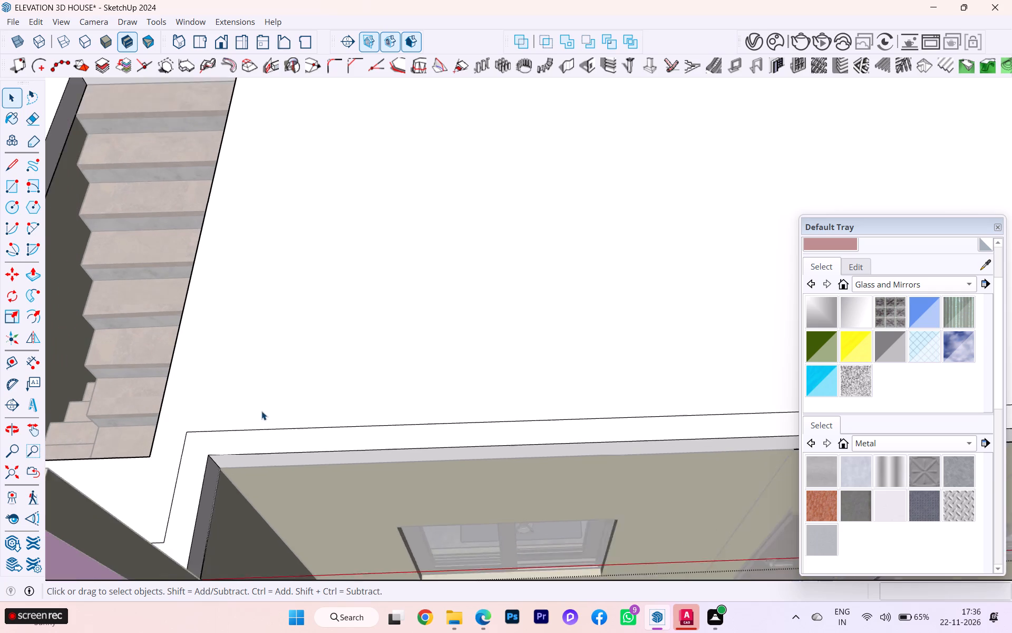
pyautogui.scroll(-4, 261, 411)
pyautogui.scroll(2, 293, 411)
pyautogui.scroll(-3, 294, 412)
pyautogui.scroll(1, 266, 421)
pyautogui.scroll(-5, 262, 421)
pyautogui.scroll(3, 263, 402)
pyautogui.scroll(-6, 263, 402)
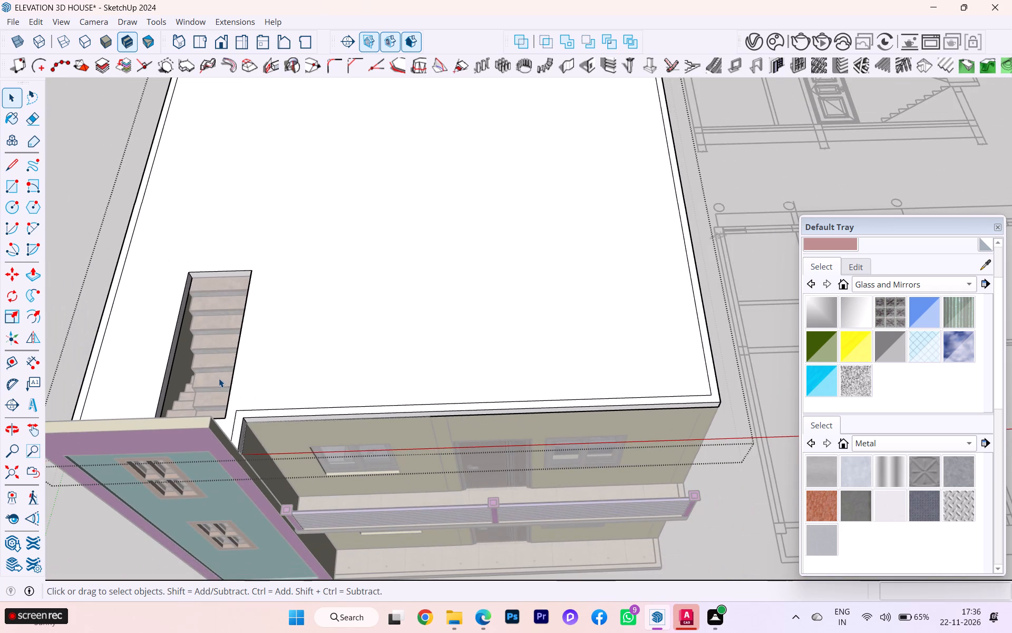
pyautogui.scroll(4, 233, 436)
pyautogui.scroll(-1, 255, 455)
pyautogui.moveTo(251, 454); pyautogui.dragTo(462, 437, button='middle')
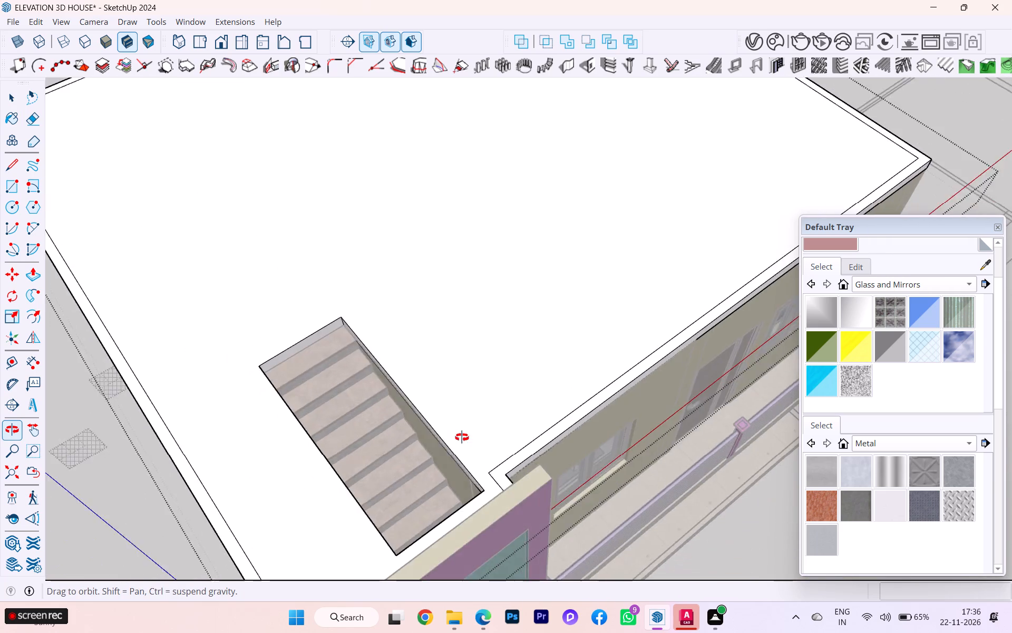
pyautogui.moveTo(462, 437); pyautogui.dragTo(551, 377, button='middle')
pyautogui.scroll(-3, 377, 381)
pyautogui.scroll(1, 373, 383)
pyautogui.scroll(-4, 374, 389)
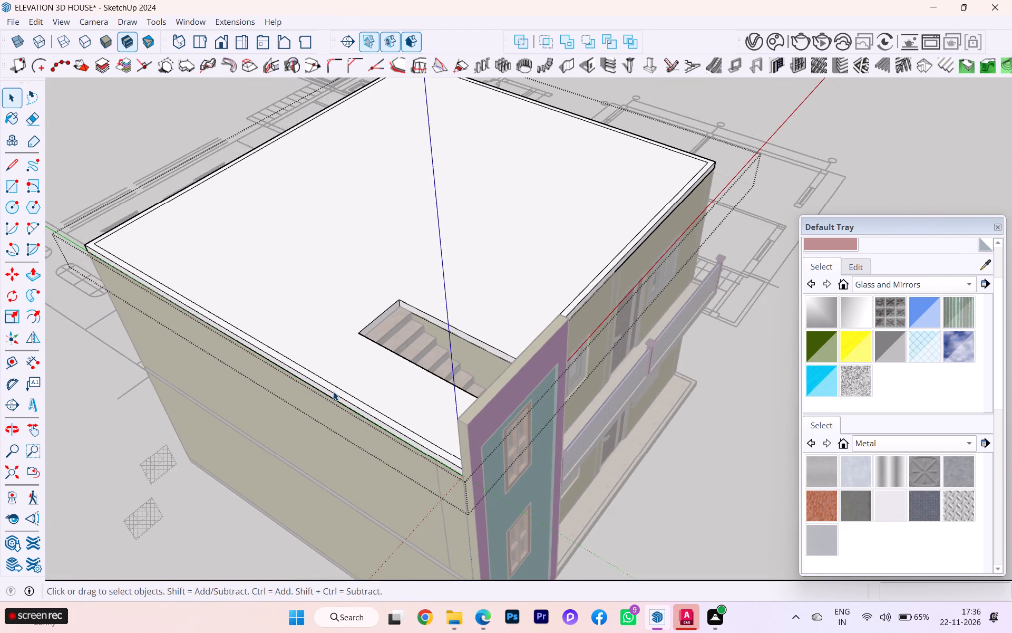
pyautogui.moveTo(359, 398); pyautogui.dragTo(486, 394, button='middle')
pyautogui.scroll(4, 387, 385)
pyautogui.scroll(-1, 275, 393)
pyautogui.scroll(2, 275, 393)
pyautogui.moveTo(261, 402); pyautogui.dragTo(244, 423, button='middle')
pyautogui.scroll(-1, 244, 419)
pyautogui.scroll(4, 244, 423)
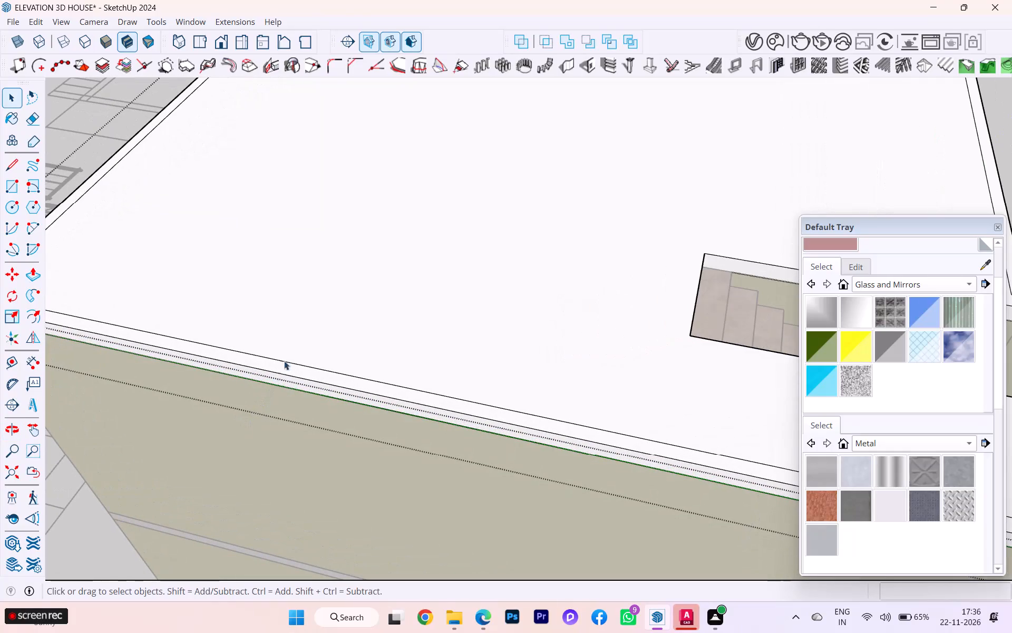
pyautogui.click(321, 346)
pyautogui.scroll(-6, 311, 356)
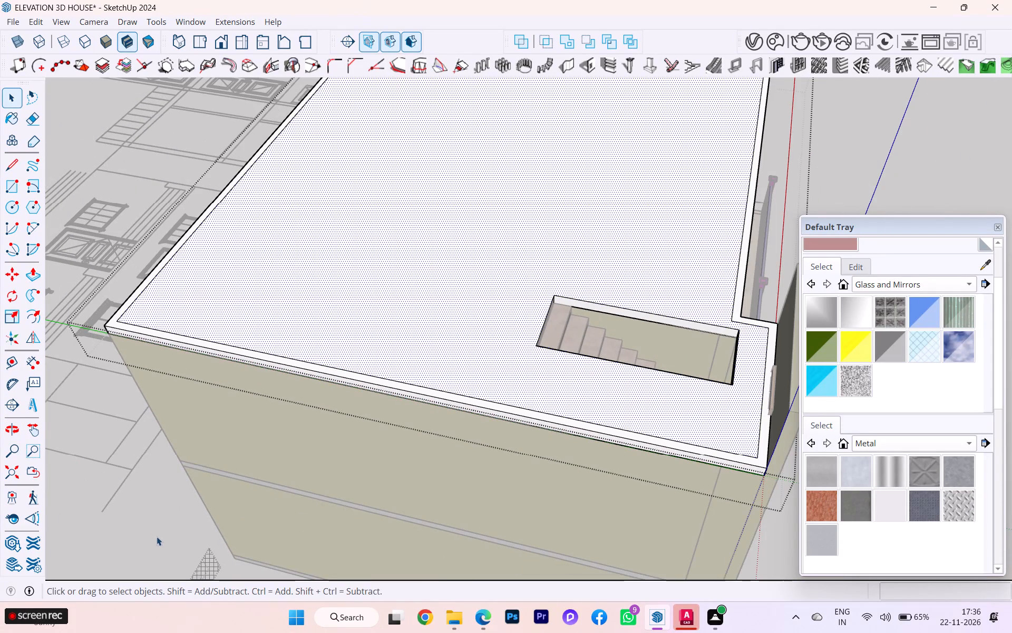
pyautogui.click(155, 535)
pyautogui.scroll(2, 378, 361)
pyautogui.click(378, 361)
pyautogui.scroll(1, 367, 367)
pyautogui.doubleClick(361, 367)
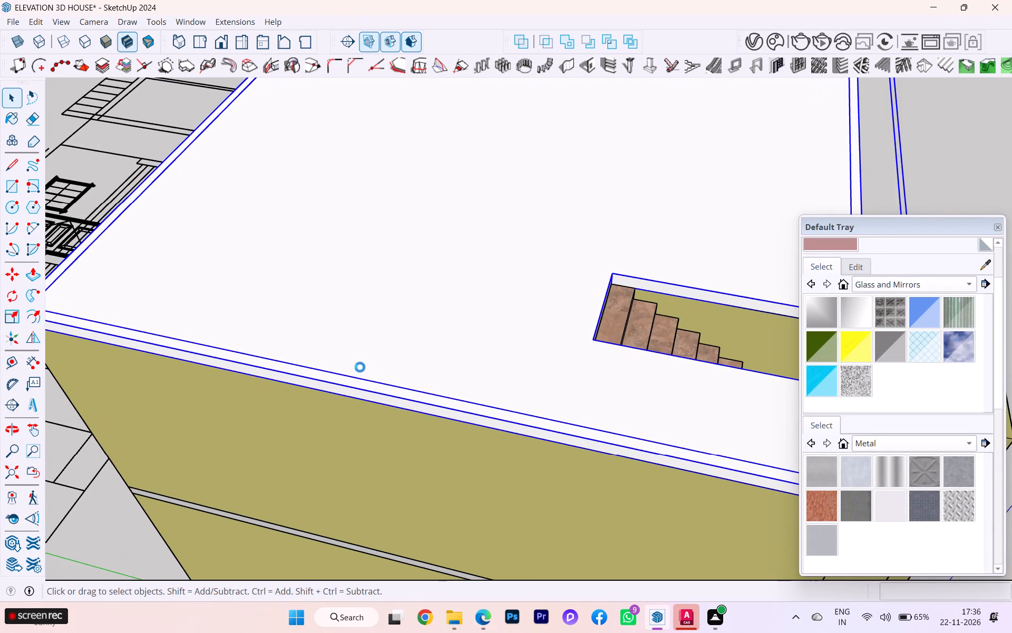
pyautogui.scroll(2, 355, 375)
pyautogui.click(349, 384)
pyautogui.scroll(-3, 348, 386)
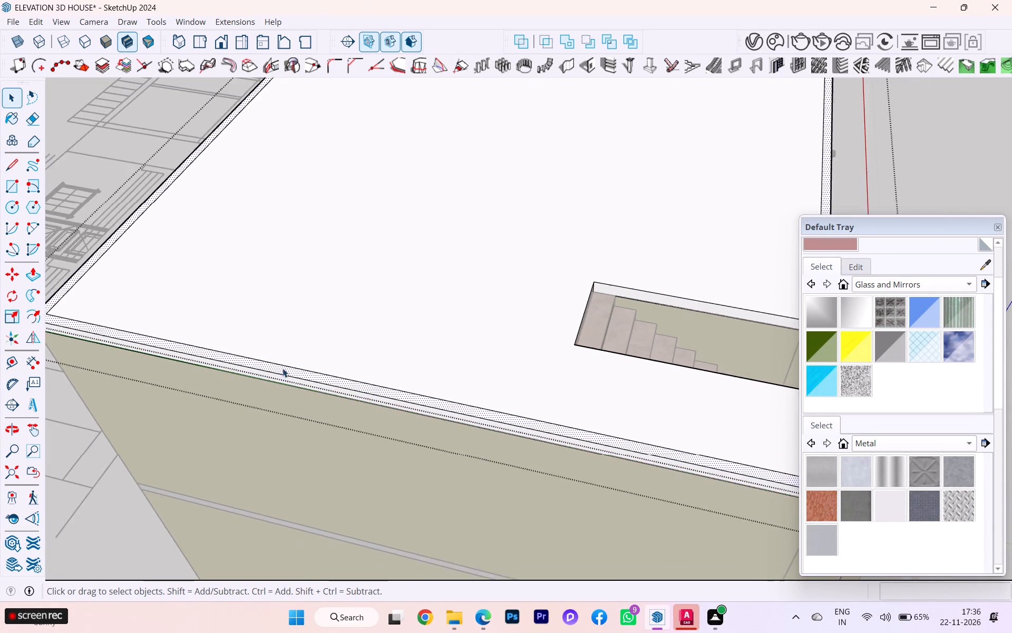
# Draw a line across the border strip from its inner corner to the side wall's outer edge, beside the front stair wall.
pyautogui.scroll(-3, 239, 349)
pyautogui.scroll(2, 239, 349)
pyautogui.scroll(-2, 239, 349)
pyautogui.scroll(6, 601, 438)
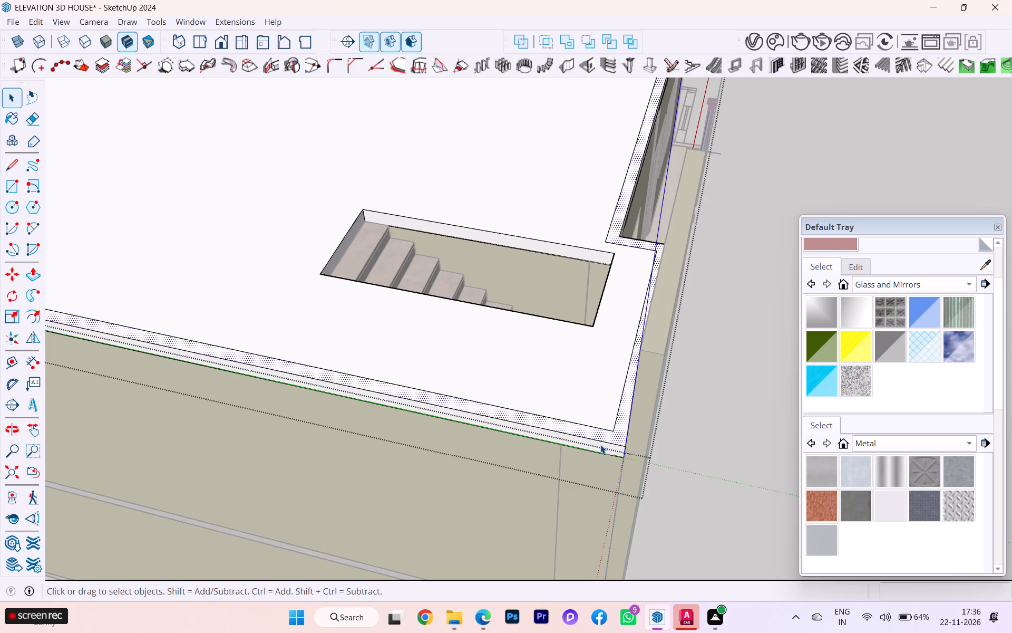
pyautogui.press('l')
pyautogui.scroll(2, 581, 447)
pyautogui.scroll(-2, 579, 447)
pyautogui.scroll(3, 579, 447)
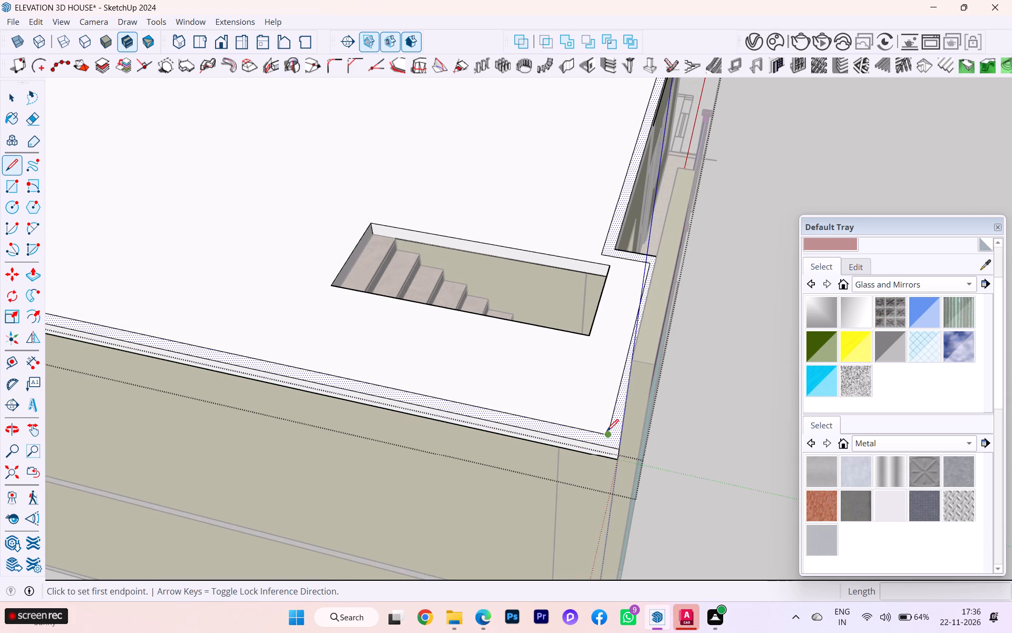
pyautogui.click(607, 431)
pyautogui.click(602, 448)
pyautogui.press('space')
# Draw a 4 1/2" line across the border strip at the notch corner beside the front stair wall.
pyautogui.scroll(-3, 606, 427)
pyautogui.scroll(-1, 558, 411)
pyautogui.moveTo(565, 420); pyautogui.dragTo(597, 474, button='middle')
pyautogui.scroll(5, 615, 397)
pyautogui.scroll(4, 659, 322)
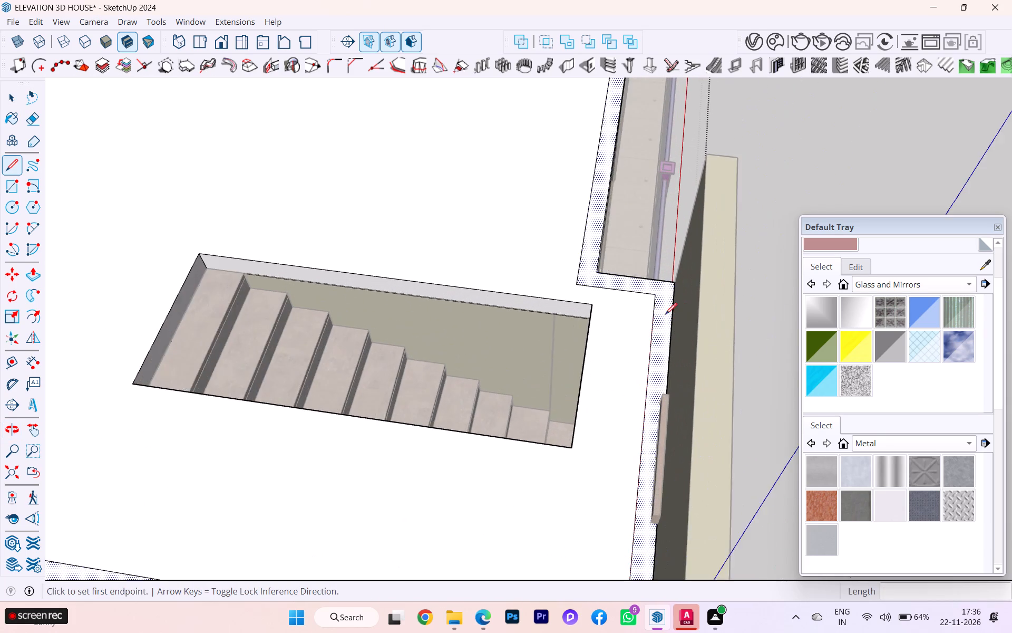
pyautogui.scroll(1, 666, 306)
pyautogui.scroll(-1, 666, 306)
pyautogui.scroll(4, 664, 304)
pyautogui.click(654, 294)
pyautogui.click(657, 277)
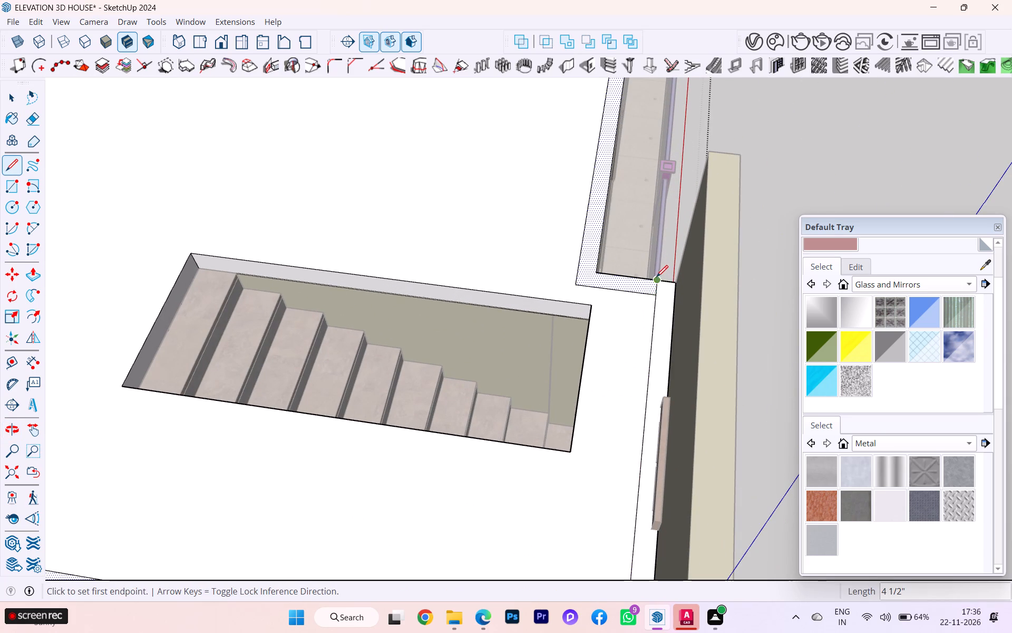
pyautogui.press('space')
# Examine the roof slab's border strip and the front stair wall from the side, front and stair opening.
pyautogui.scroll(-9, 647, 300)
pyautogui.moveTo(540, 399); pyautogui.dragTo(660, 405, button='middle')
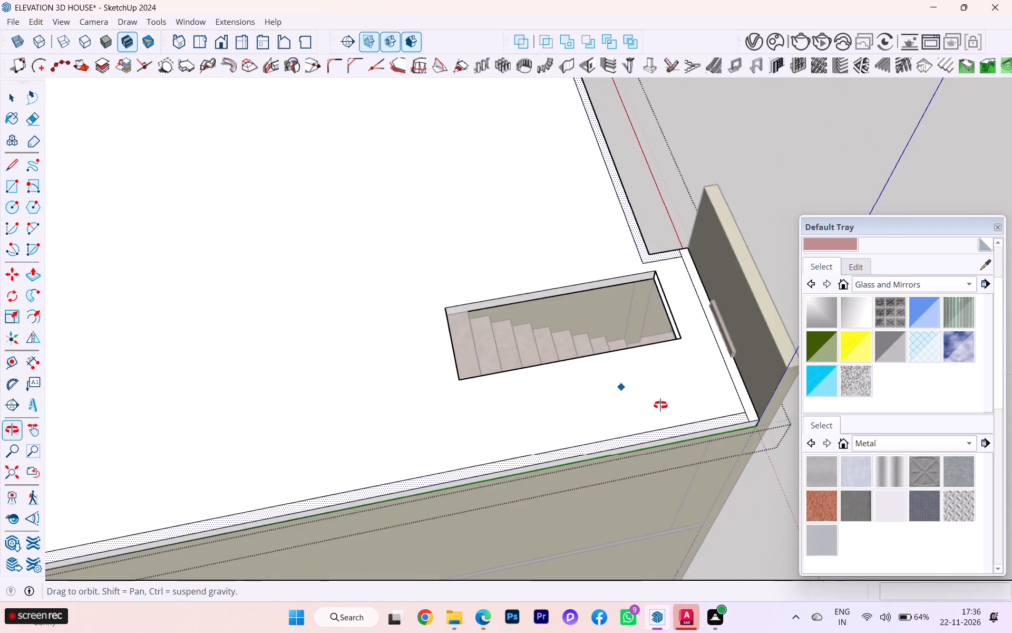
pyautogui.moveTo(660, 405); pyautogui.dragTo(672, 394, button='middle')
pyautogui.scroll(-2, 677, 328)
pyautogui.scroll(2, 687, 333)
pyautogui.scroll(-1, 687, 333)
pyautogui.scroll(2, 687, 333)
pyautogui.scroll(-1, 687, 333)
pyautogui.scroll(1, 687, 333)
pyautogui.moveTo(446, 337); pyautogui.dragTo(86, 338, button='middle')
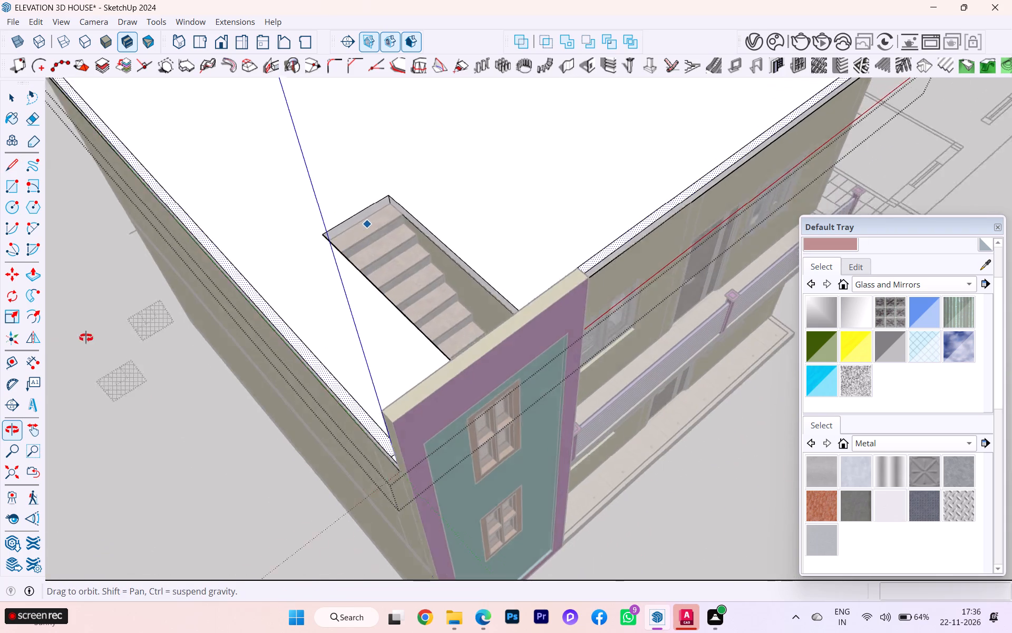
pyautogui.moveTo(86, 338); pyautogui.dragTo(84, 337, button='middle')
pyautogui.scroll(1, 404, 388)
pyautogui.moveTo(435, 392); pyautogui.dragTo(359, 277, button='middle')
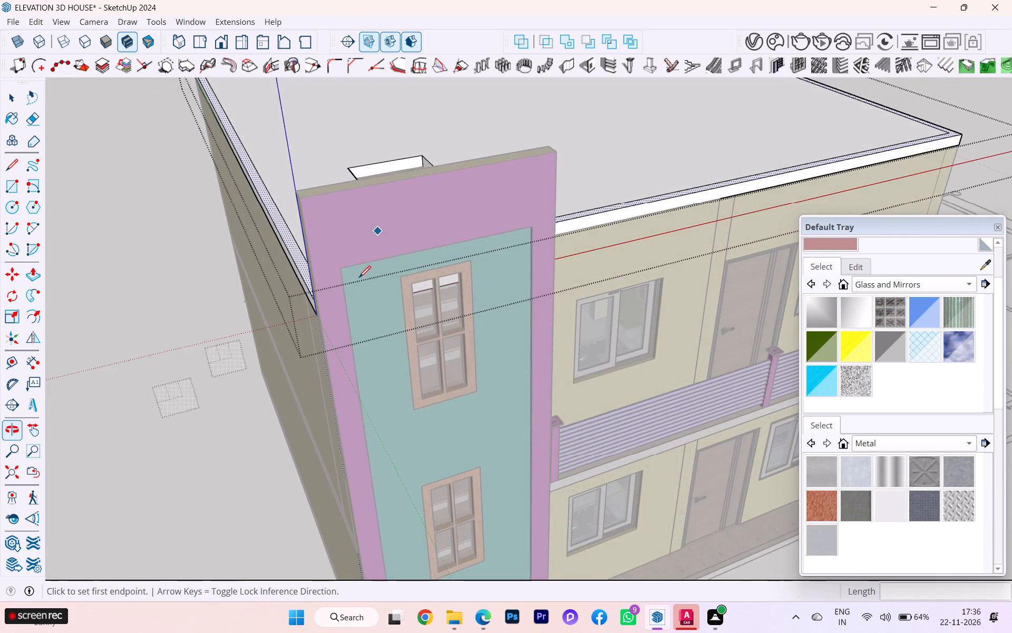
pyautogui.scroll(2, 367, 273)
pyautogui.scroll(-1, 381, 271)
pyautogui.scroll(2, 383, 271)
pyautogui.scroll(3, 450, 299)
pyautogui.scroll(-3, 450, 299)
pyautogui.scroll(2, 450, 299)
pyautogui.scroll(-1, 446, 309)
pyautogui.moveTo(442, 312); pyautogui.dragTo(369, 235, button='middle')
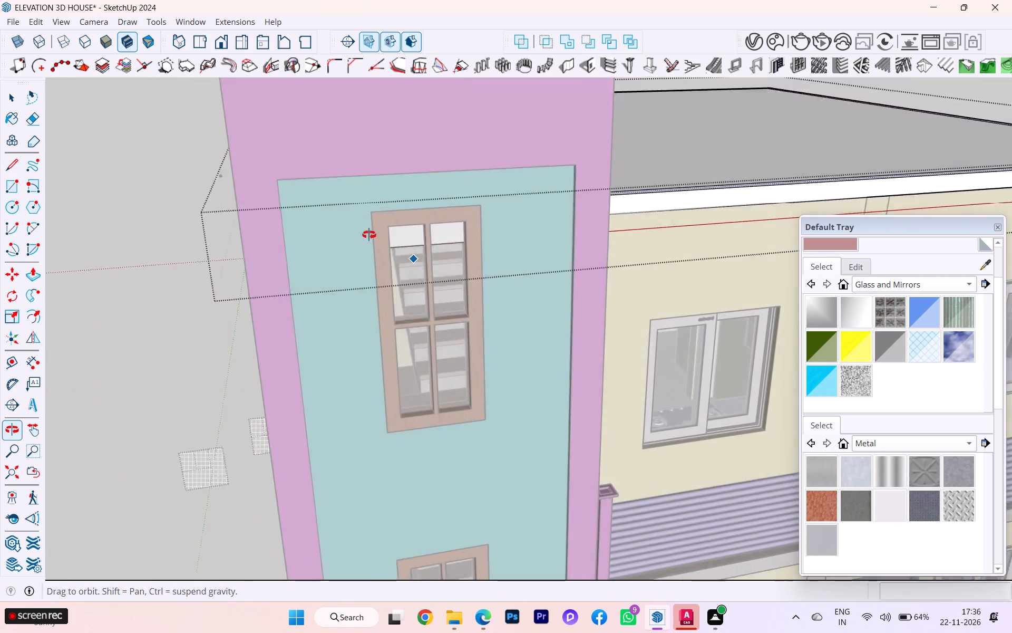
pyautogui.moveTo(369, 235); pyautogui.dragTo(310, 208, button='middle')
pyautogui.scroll(-5, 463, 239)
pyautogui.moveTo(394, 260); pyautogui.dragTo(426, 273, button='middle')
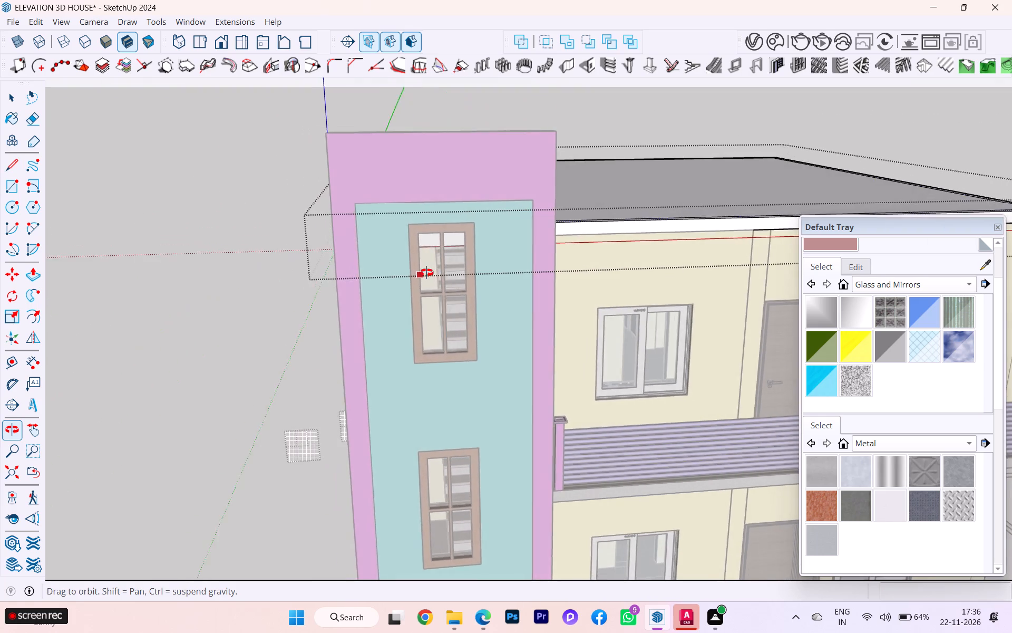
pyautogui.moveTo(426, 273); pyautogui.dragTo(745, 375, button='middle')
pyautogui.scroll(-1, 553, 319)
pyautogui.moveTo(554, 335); pyautogui.dragTo(644, 375, button='middle')
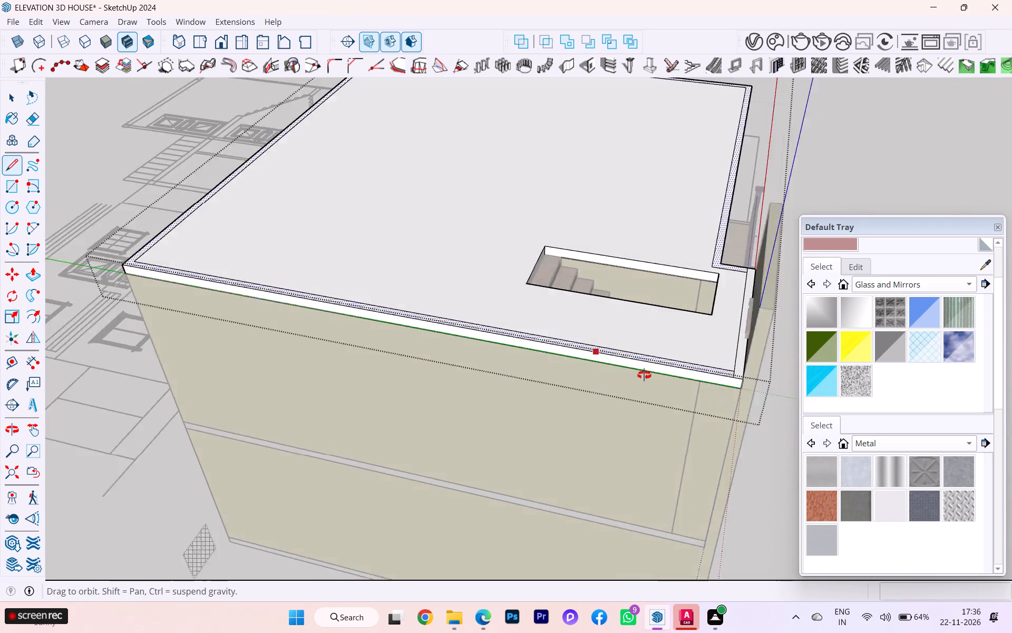
pyautogui.moveTo(644, 375); pyautogui.dragTo(638, 371, button='middle')
# Push/Pull the roof slab's border strip up 3' to form the parapet wall.
pyautogui.click(18, 103)
pyautogui.scroll(6, 344, 304)
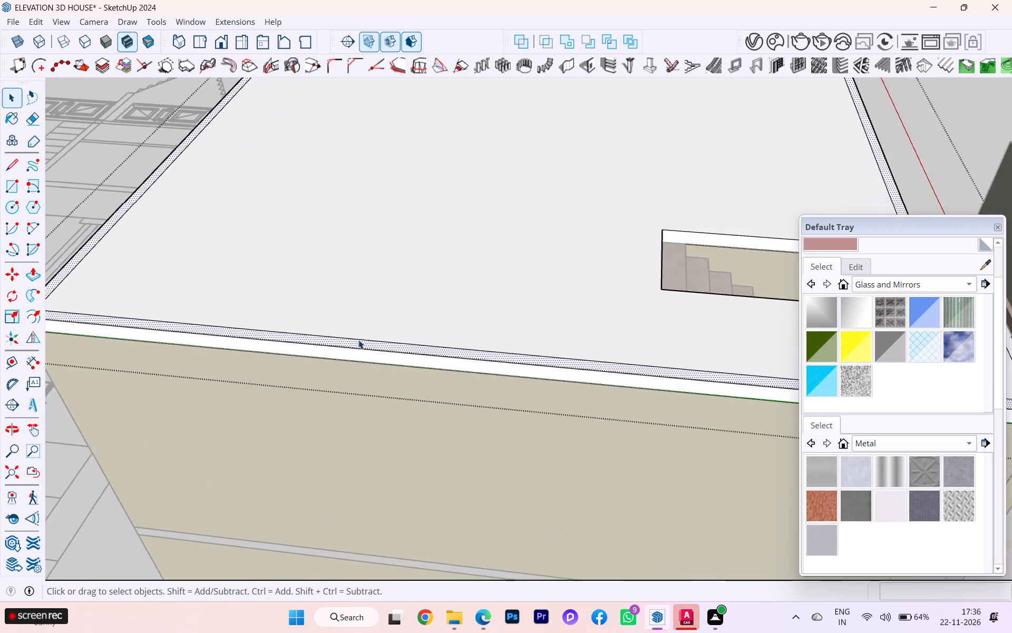
pyautogui.scroll(6, 358, 340)
pyautogui.press('p')
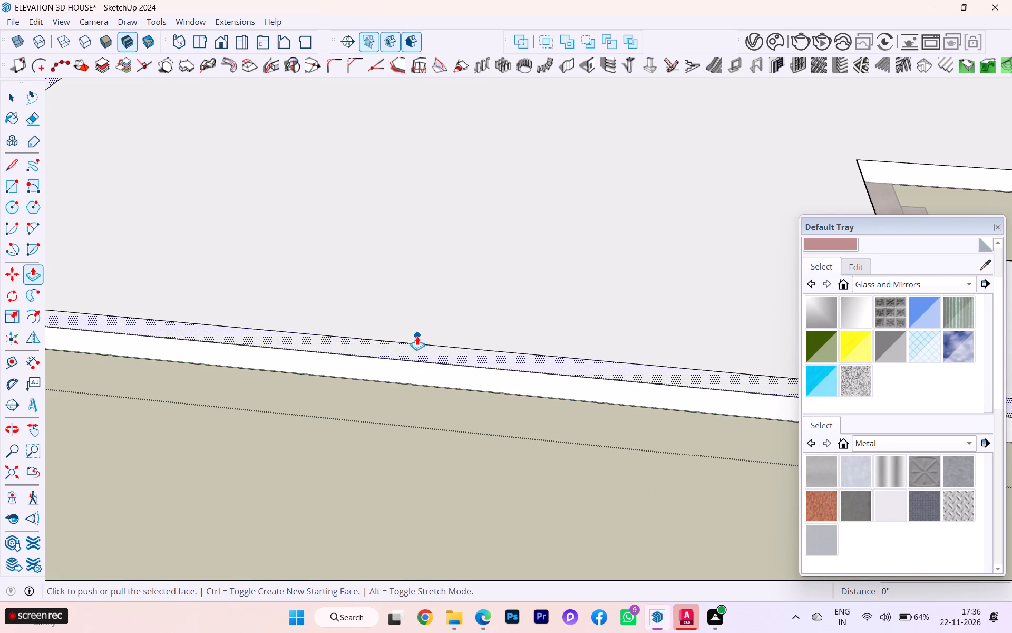
pyautogui.click(416, 336)
pyautogui.scroll(-2, 419, 206)
pyautogui.scroll(1, 419, 206)
pyautogui.scroll(-14, 418, 206)
pyautogui.moveTo(437, 202); pyautogui.dragTo(396, 189, button='middle')
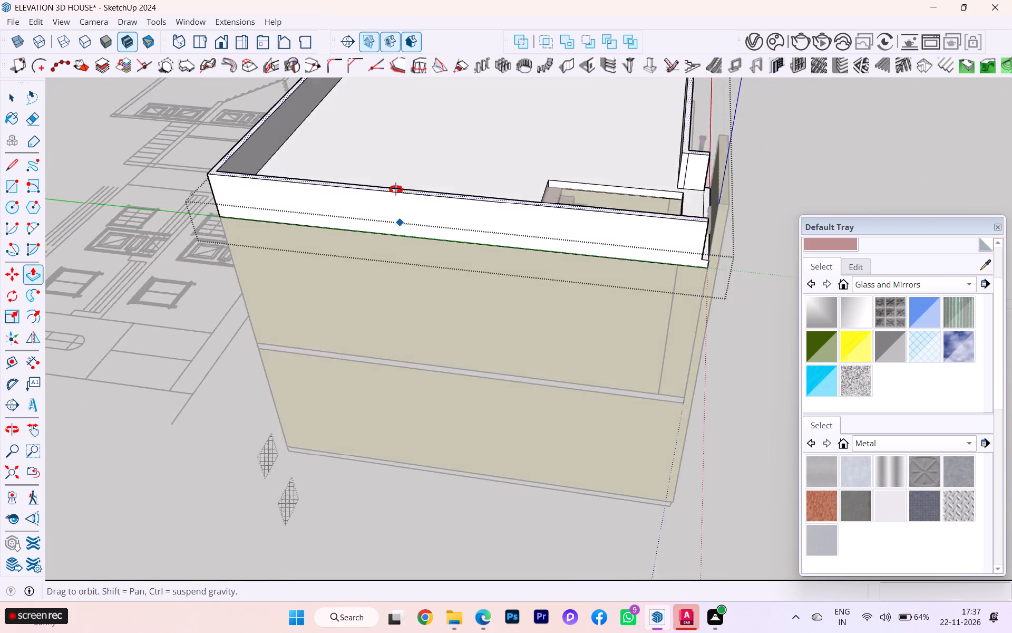
pyautogui.moveTo(396, 189); pyautogui.dragTo(115, 144, button='middle')
pyautogui.scroll(-2, 211, 160)
pyautogui.moveTo(229, 174); pyautogui.dragTo(276, 227, button='middle')
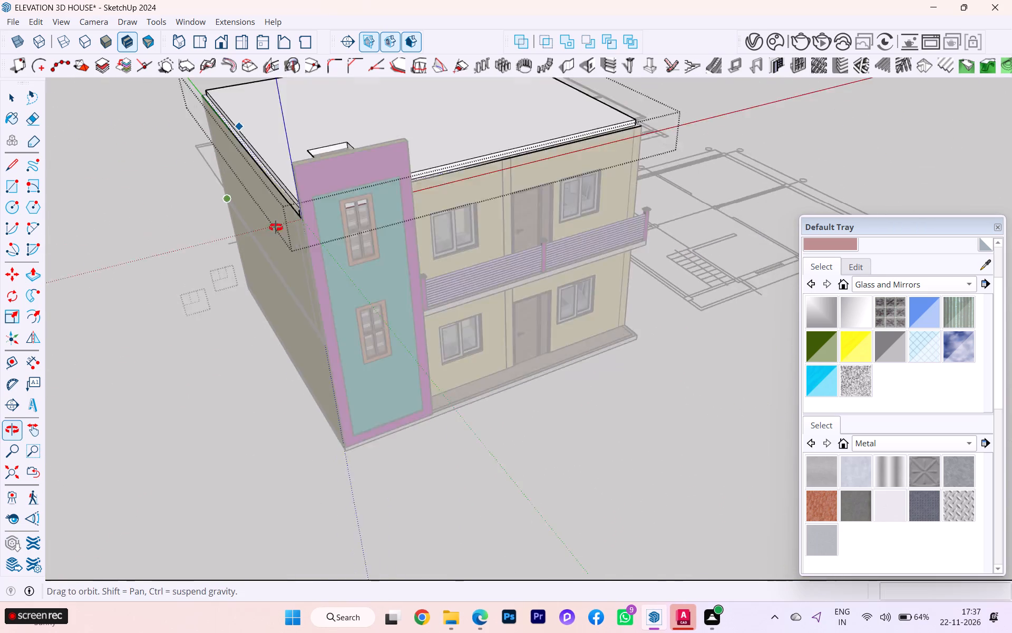
pyautogui.moveTo(276, 227); pyautogui.dragTo(286, 245, button='middle')
pyautogui.scroll(4, 286, 226)
pyautogui.click(292, 262)
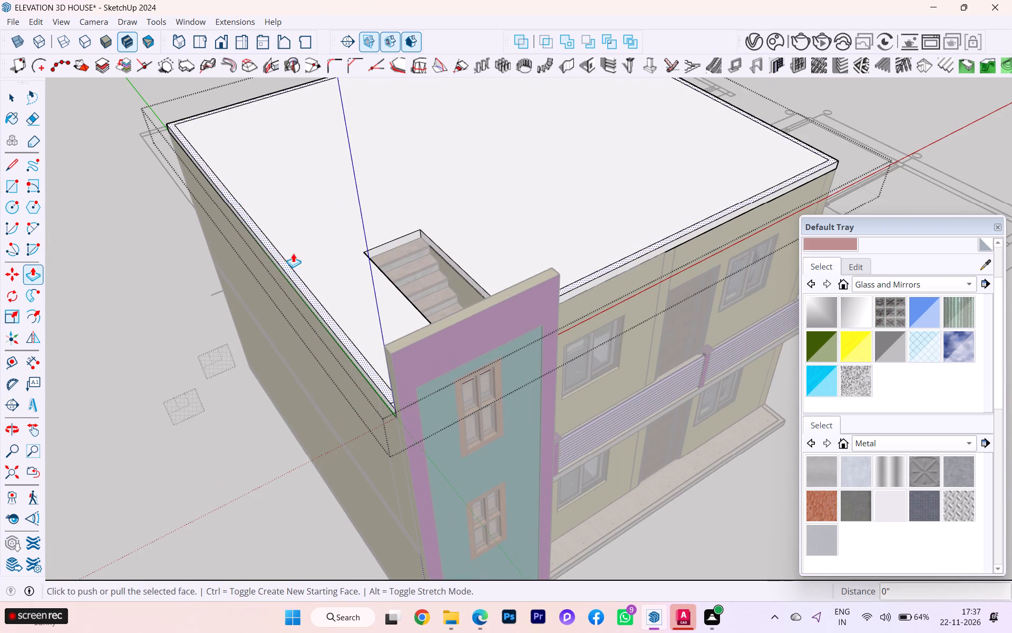
pyautogui.click(292, 274)
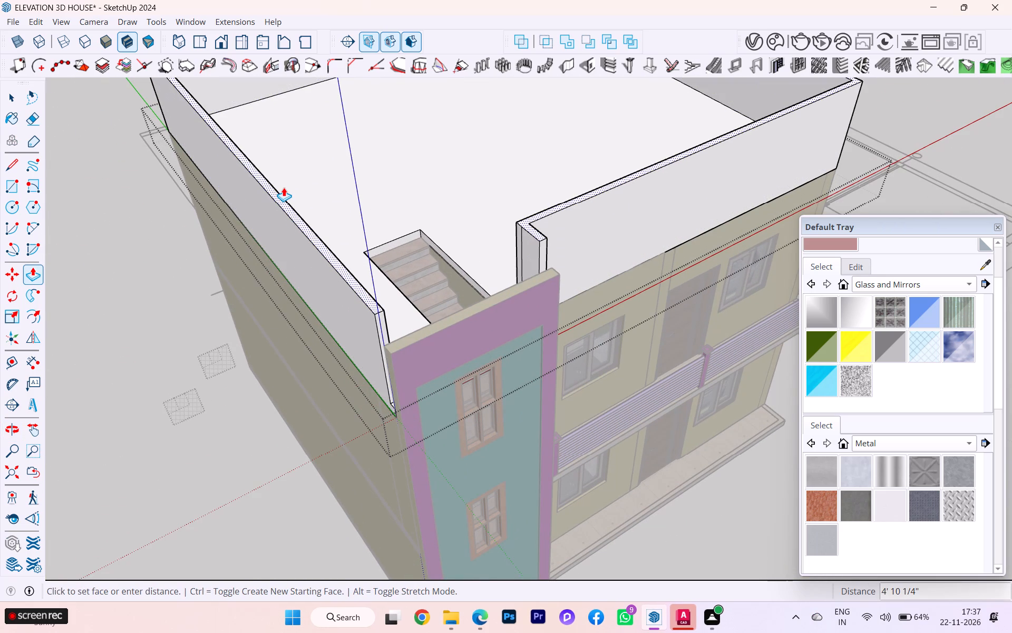
pyautogui.write("3'")
pyautogui.press('Return')
# Push/Pull the remaining strip behind the front stair wall up 3', level with the top of the parapet.
pyautogui.scroll(-2, 500, 352)
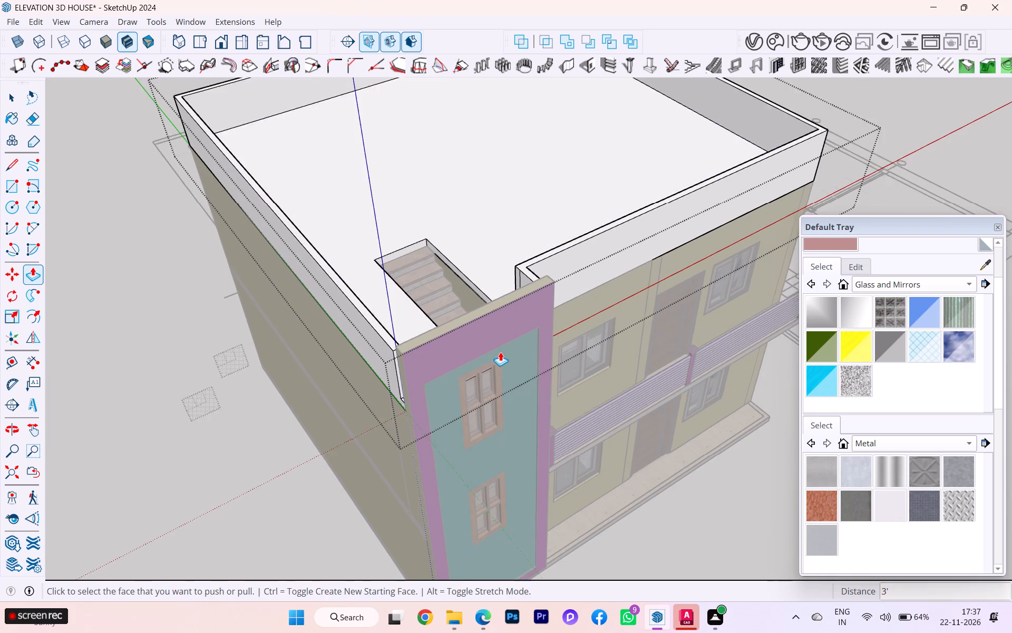
pyautogui.moveTo(501, 352); pyautogui.dragTo(684, 347, button='middle')
pyautogui.scroll(5, 697, 317)
pyautogui.scroll(-1, 696, 309)
pyautogui.scroll(3, 696, 310)
pyautogui.scroll(4, 680, 382)
pyautogui.scroll(-1, 685, 402)
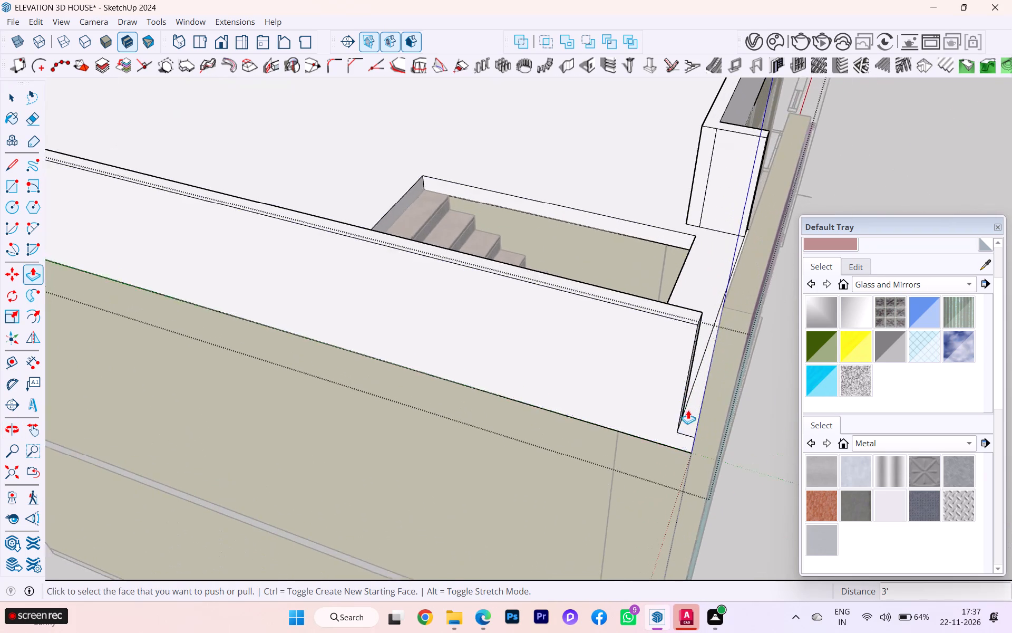
pyautogui.scroll(1, 688, 410)
pyautogui.click(692, 423)
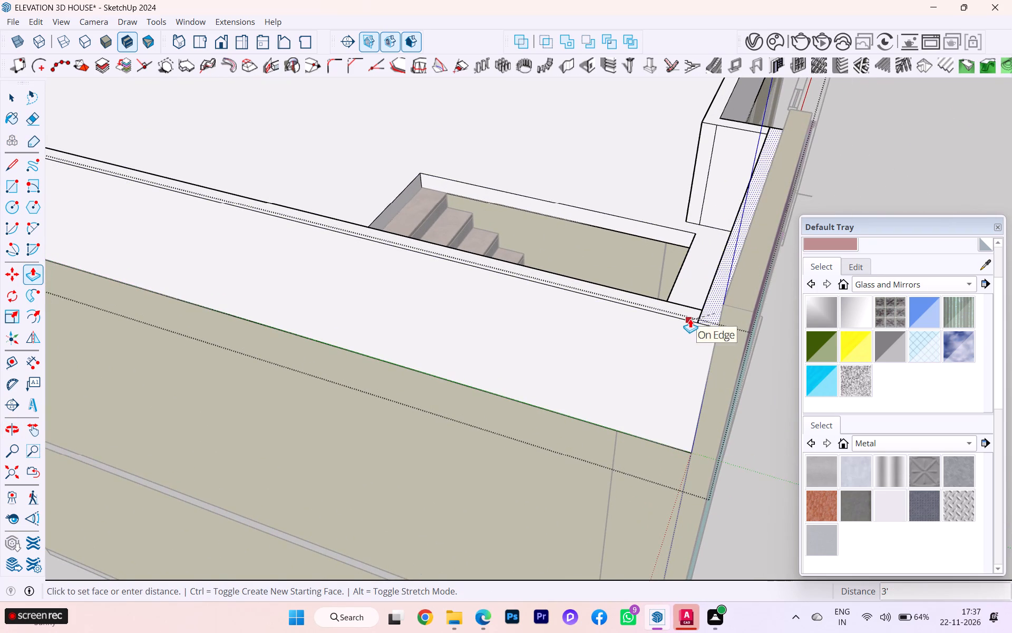
pyautogui.click(690, 319)
# Erase the two seam lines across the parapet's top face, at either end of the section behind the front stair wall.
pyautogui.scroll(4, 697, 309)
pyautogui.press('e')
pyautogui.scroll(3, 703, 308)
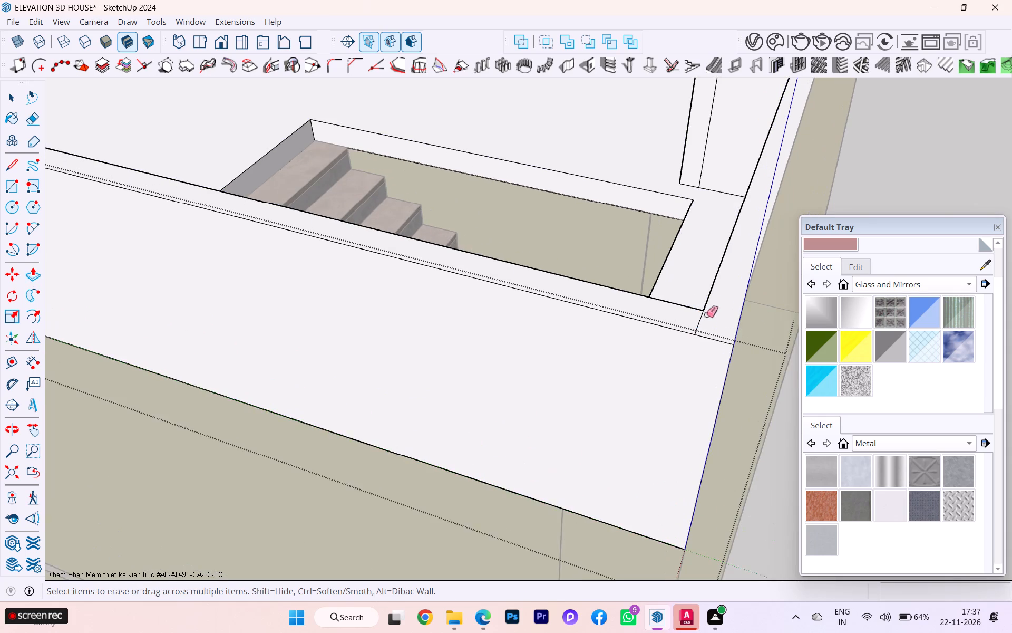
pyautogui.scroll(1, 706, 314)
pyautogui.click(697, 324)
pyautogui.scroll(-2, 696, 328)
pyautogui.scroll(1, 696, 328)
pyautogui.scroll(-3, 696, 328)
pyautogui.moveTo(689, 329); pyautogui.dragTo(509, 346, button='middle')
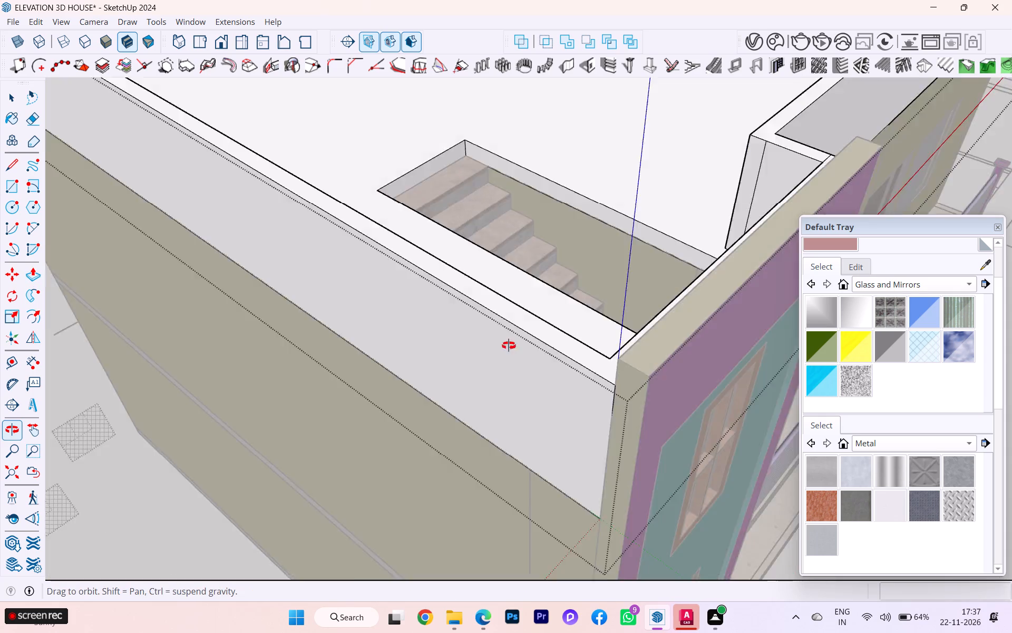
pyautogui.moveTo(509, 346); pyautogui.dragTo(313, 367, button='middle')
pyautogui.scroll(-4, 452, 330)
pyautogui.moveTo(461, 331); pyautogui.dragTo(163, 355, button='middle')
pyautogui.scroll(3, 459, 441)
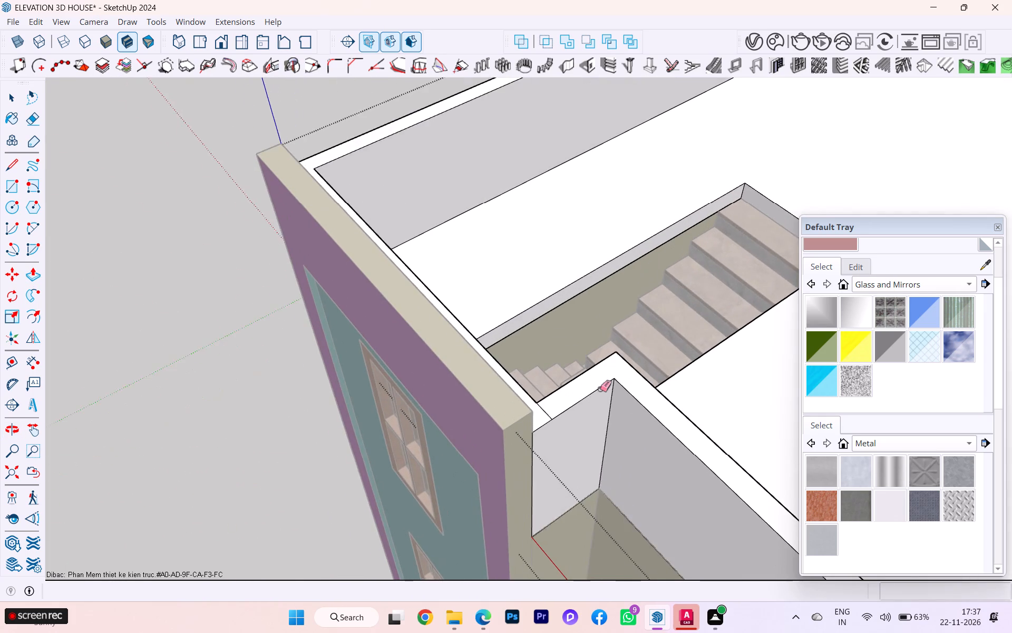
pyautogui.scroll(1, 600, 389)
pyautogui.scroll(-1, 600, 389)
pyautogui.scroll(3, 600, 389)
pyautogui.scroll(-1, 600, 389)
pyautogui.click(542, 413)
# Close the roof slab group to return to the whole house model.
pyautogui.scroll(2, 557, 385)
pyautogui.scroll(-6, 557, 382)
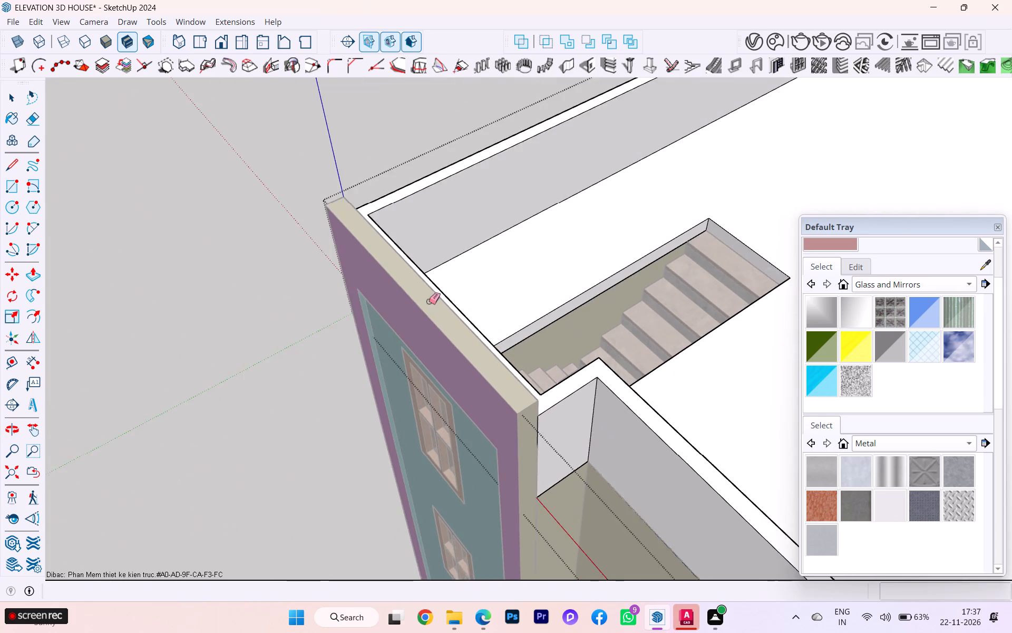
pyautogui.scroll(-2, 429, 301)
pyautogui.scroll(1, 429, 301)
pyautogui.scroll(-2, 429, 301)
pyautogui.scroll(1, 426, 298)
pyautogui.scroll(-2, 426, 298)
pyautogui.click(10, 106)
pyautogui.click(256, 186)
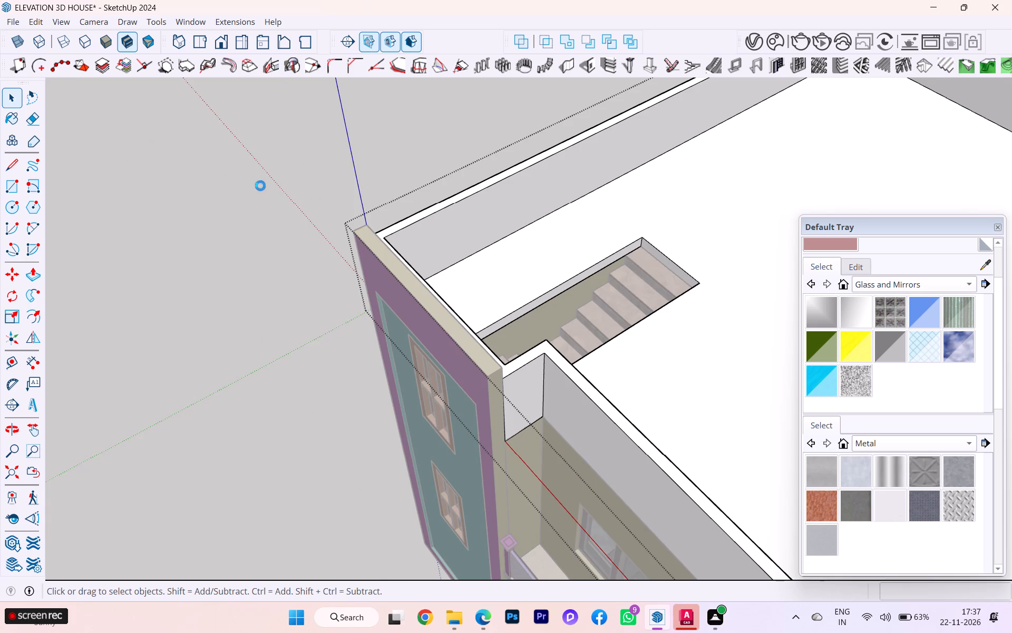
# Examine the new parapet against the whole house from the front and both sides.
pyautogui.scroll(-4, 265, 195)
pyautogui.scroll(1, 262, 203)
pyautogui.scroll(-1, 261, 207)
pyautogui.moveTo(261, 214); pyautogui.dragTo(558, 158, button='middle')
pyautogui.scroll(-3, 413, 185)
pyautogui.scroll(2, 397, 194)
pyautogui.scroll(-1, 396, 194)
pyautogui.scroll(2, 395, 194)
pyautogui.moveTo(405, 206); pyautogui.dragTo(406, 206, button='middle')
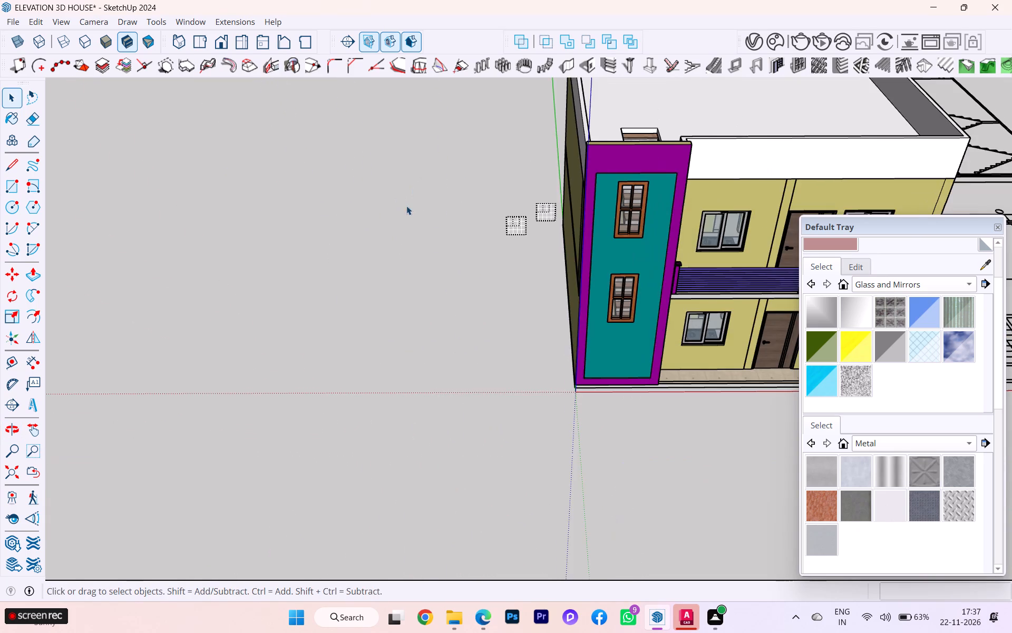
pyautogui.moveTo(406, 206); pyautogui.dragTo(119, 252, button='middle')
pyautogui.scroll(5, 324, 213)
pyautogui.scroll(1, 390, 198)
pyautogui.scroll(-1, 390, 199)
pyautogui.scroll(2, 390, 199)
pyautogui.scroll(-1, 390, 199)
pyautogui.scroll(1, 390, 199)
pyautogui.moveTo(420, 211); pyautogui.dragTo(271, 226, button='middle')
pyautogui.scroll(-2, 433, 227)
pyautogui.scroll(2, 433, 227)
pyautogui.moveTo(457, 206); pyautogui.dragTo(618, 154, button='middle')
pyautogui.scroll(-4, 580, 175)
pyautogui.moveTo(503, 226); pyautogui.dragTo(505, 222, button='middle')
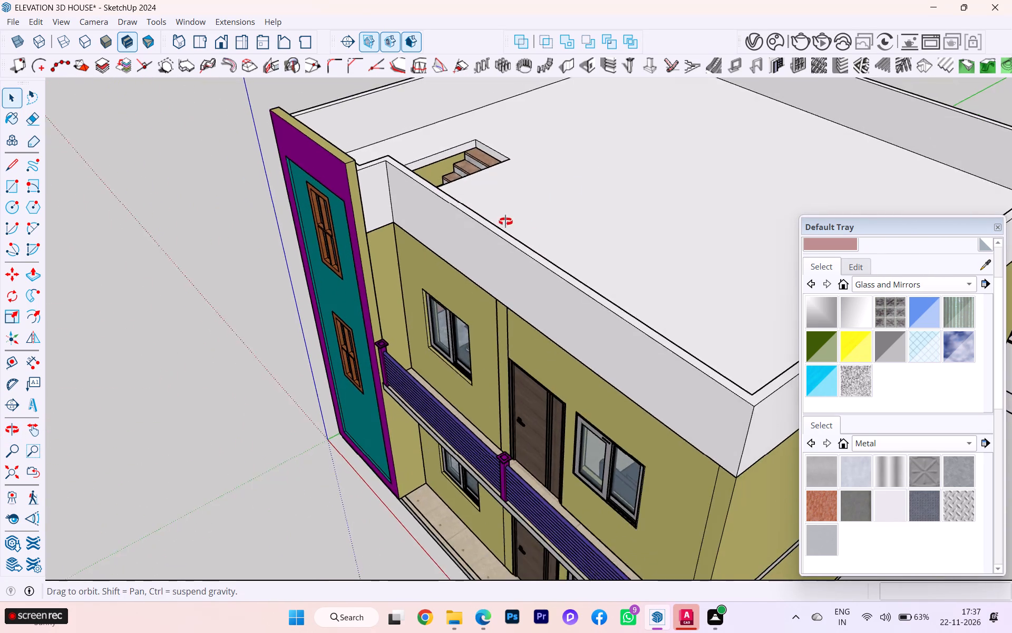
pyautogui.moveTo(505, 222); pyautogui.dragTo(625, 179, button='middle')
pyautogui.scroll(-2, 421, 214)
pyautogui.scroll(1, 393, 220)
pyautogui.scroll(-3, 354, 225)
pyautogui.scroll(1, 308, 246)
pyautogui.moveTo(299, 246); pyautogui.dragTo(239, 277, button='middle')
pyautogui.middleClick(239, 278)
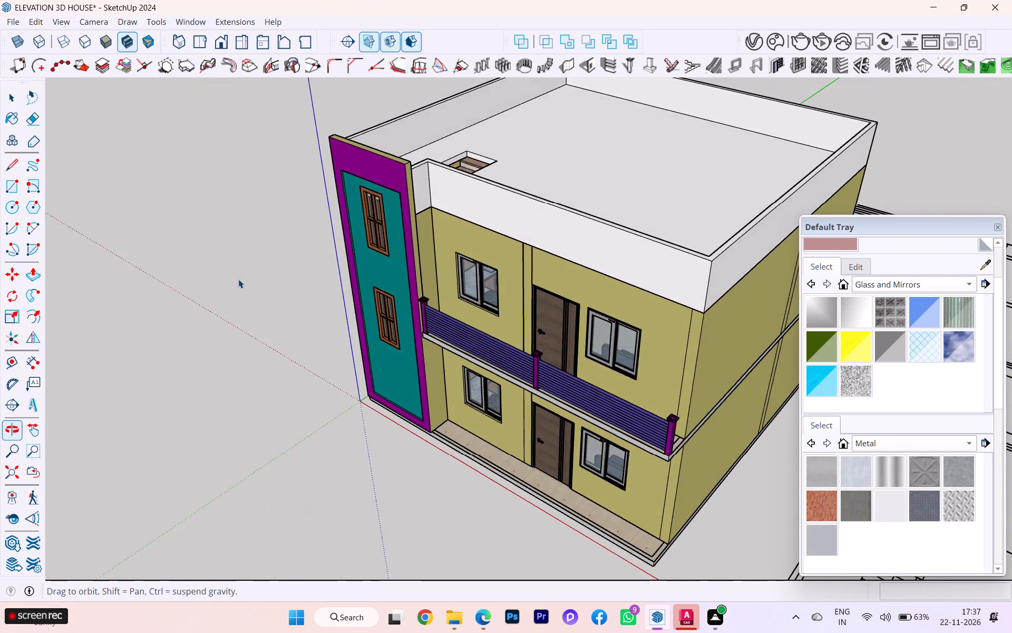
# Check how the parapet meets the purple front stair wall at the notch corner and side wall, from several angles.
pyautogui.scroll(3, 576, 142)
pyautogui.scroll(-1, 539, 157)
pyautogui.moveTo(495, 179); pyautogui.dragTo(401, 254, button='middle')
pyautogui.scroll(8, 304, 256)
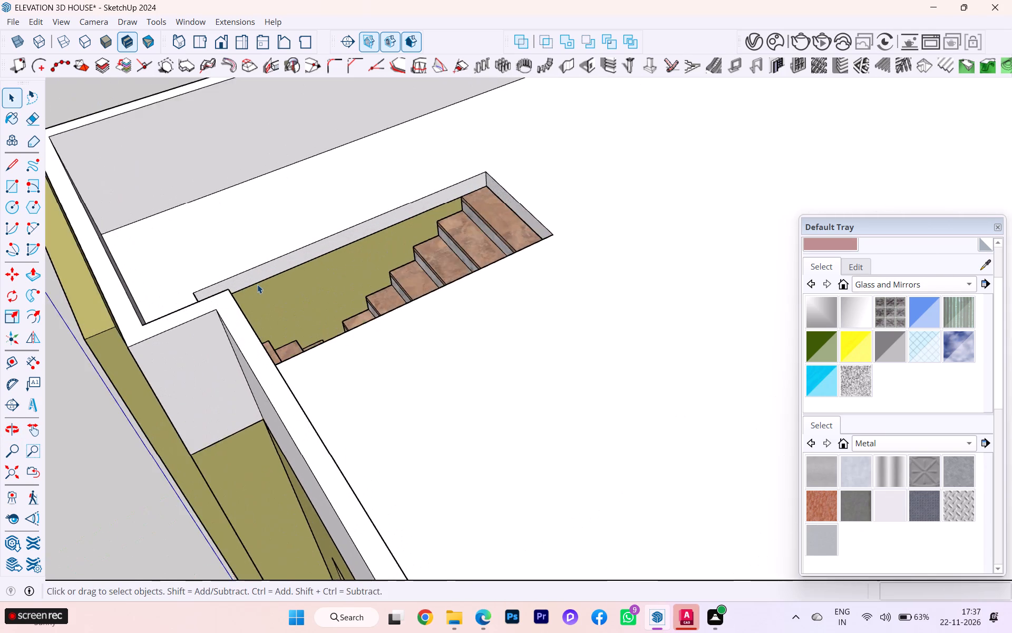
pyautogui.scroll(4, 257, 284)
pyautogui.scroll(-1, 254, 286)
pyautogui.moveTo(254, 287); pyautogui.dragTo(420, 147, button='middle')
pyautogui.scroll(-3, 324, 167)
pyautogui.scroll(1, 324, 167)
pyautogui.scroll(-4, 324, 167)
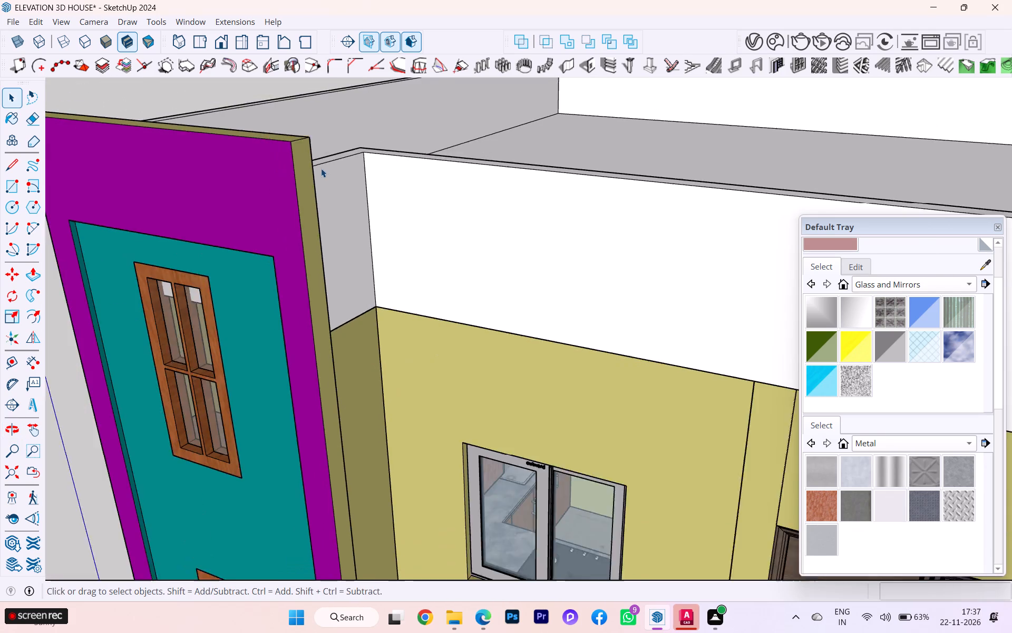
pyautogui.scroll(-1, 291, 174)
pyautogui.scroll(3, 291, 174)
pyautogui.scroll(-1, 291, 174)
pyautogui.scroll(1, 291, 174)
pyautogui.scroll(-2, 290, 174)
pyautogui.moveTo(278, 179); pyautogui.dragTo(527, 154, button='middle')
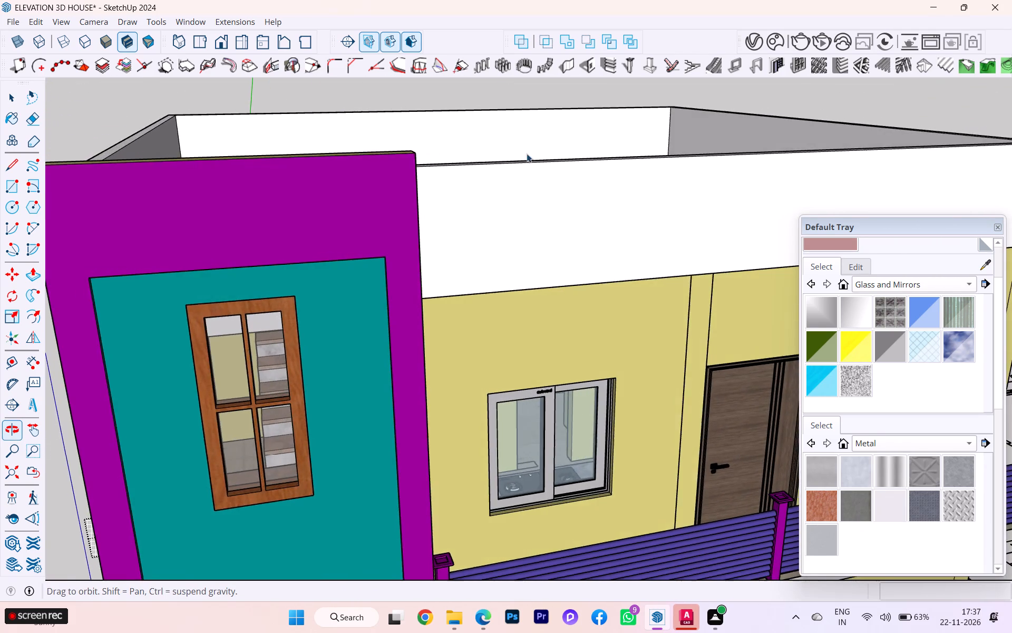
pyautogui.scroll(-1, 489, 155)
pyautogui.moveTo(475, 159); pyautogui.dragTo(446, 165, button='middle')
pyautogui.scroll(-4, 420, 174)
pyautogui.moveTo(404, 181); pyautogui.dragTo(349, 211, button='middle')
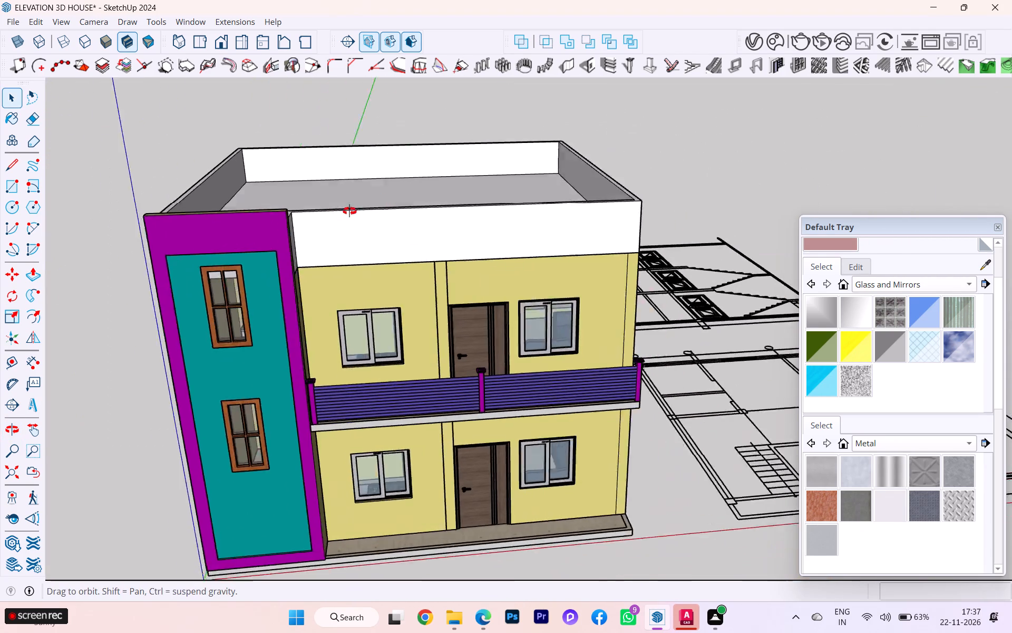
pyautogui.moveTo(349, 211); pyautogui.dragTo(345, 214, button='middle')
pyautogui.scroll(3, 274, 241)
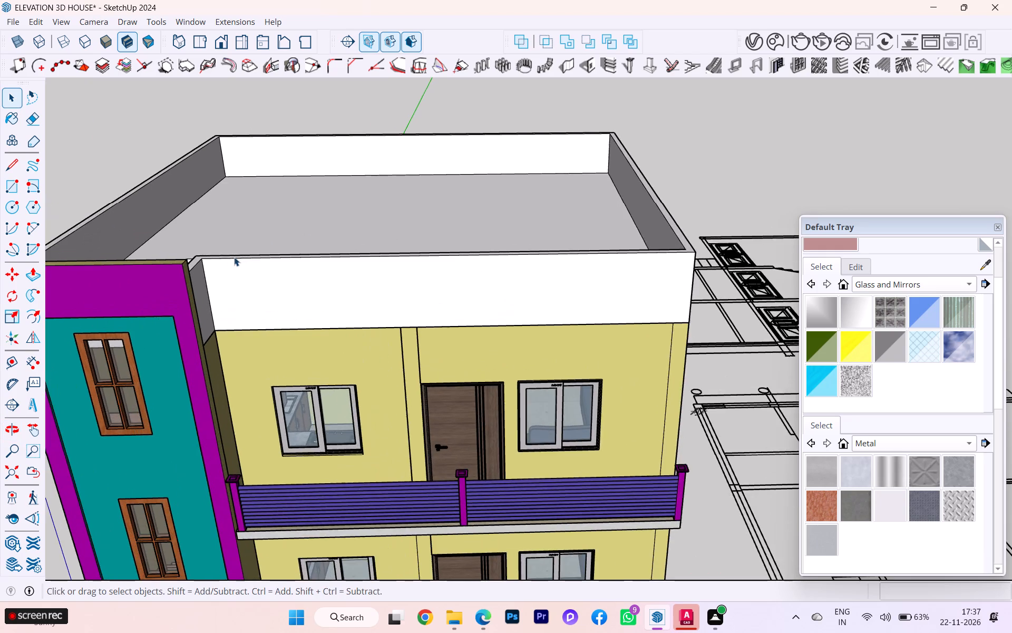
pyautogui.scroll(3, 234, 257)
pyautogui.moveTo(233, 257); pyautogui.dragTo(149, 267, button='middle')
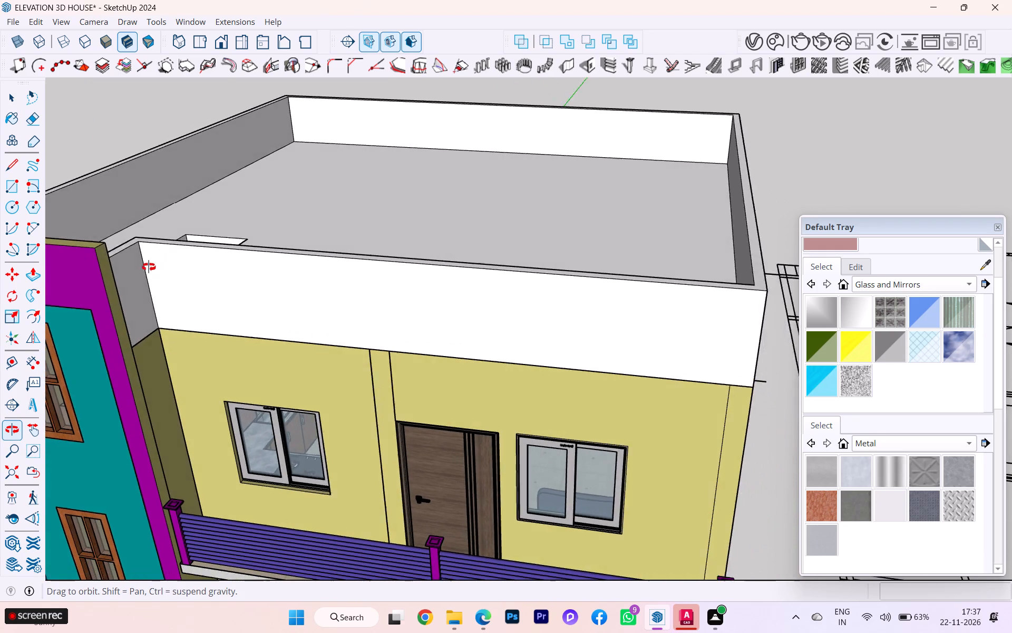
pyautogui.moveTo(149, 267); pyautogui.dragTo(137, 267, button='middle')
pyautogui.scroll(1, 133, 261)
pyautogui.moveTo(149, 248); pyautogui.dragTo(199, 234, button='middle')
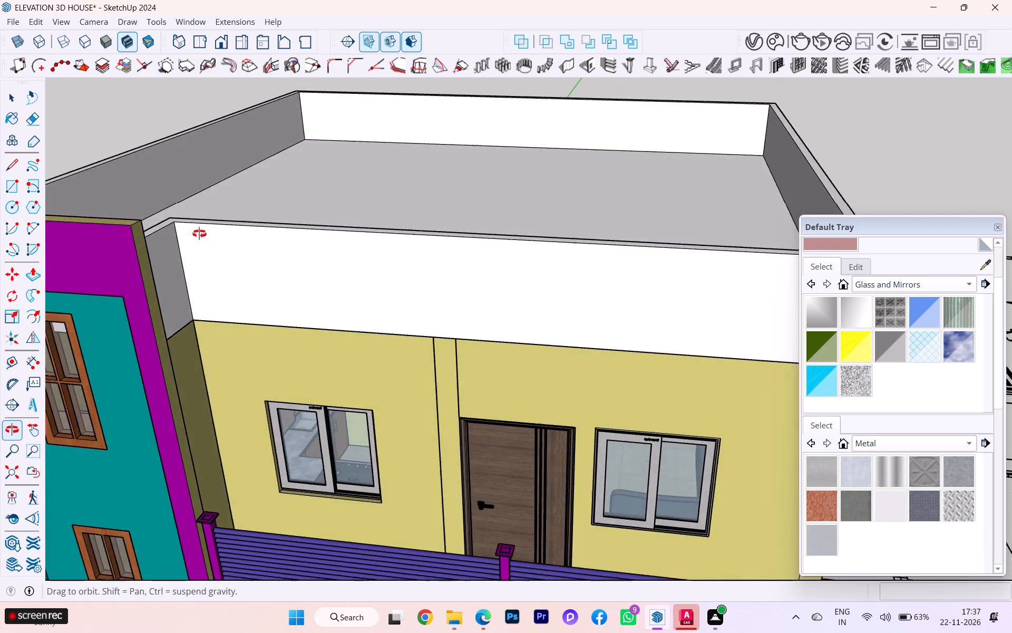
pyautogui.moveTo(199, 234); pyautogui.dragTo(480, 208, button='middle')
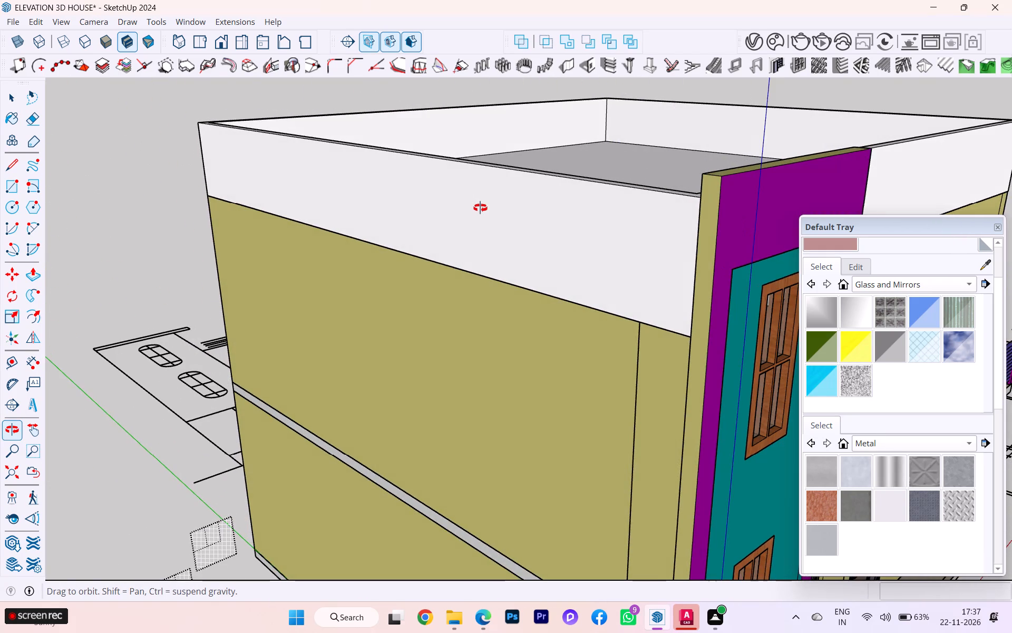
pyautogui.moveTo(480, 208); pyautogui.dragTo(485, 207, button='middle')
pyautogui.scroll(4, 696, 203)
pyautogui.moveTo(699, 201); pyautogui.dragTo(575, 210, button='middle')
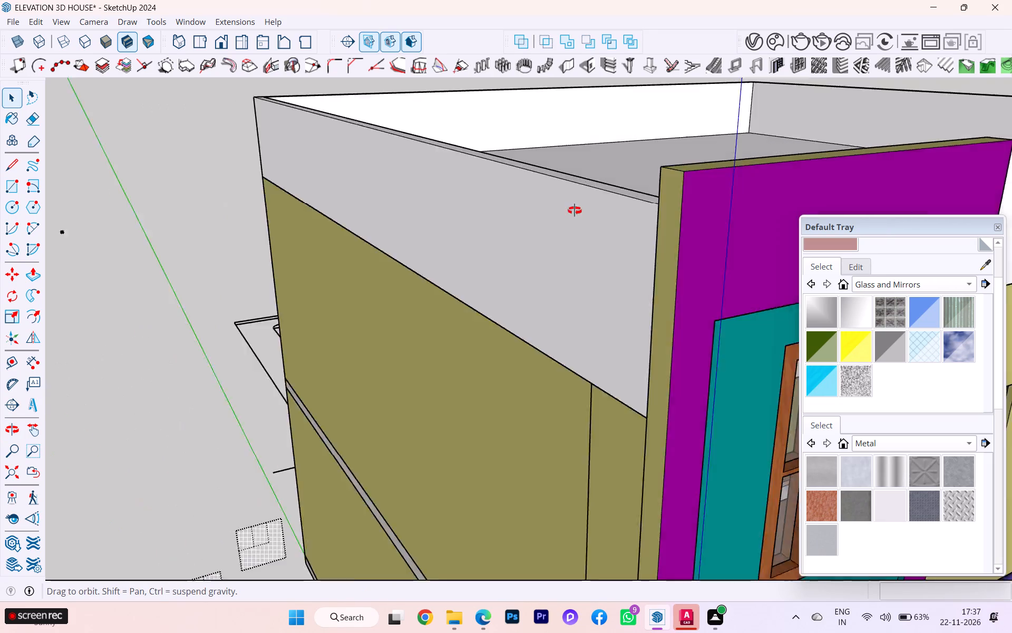
pyautogui.moveTo(575, 210); pyautogui.dragTo(329, 227, button='middle')
pyautogui.scroll(-3, 310, 213)
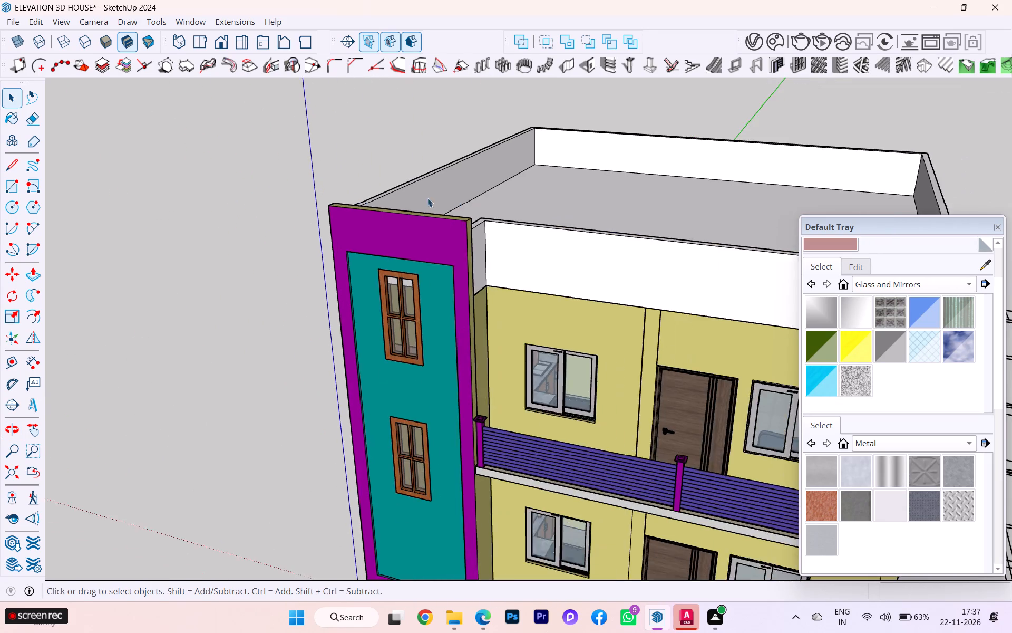
pyautogui.scroll(-3, 427, 198)
pyautogui.moveTo(447, 207); pyautogui.dragTo(362, 241, button='middle')
pyautogui.scroll(4, 362, 241)
pyautogui.scroll(-1, 358, 242)
pyautogui.scroll(1, 357, 243)
pyautogui.scroll(5, 254, 297)
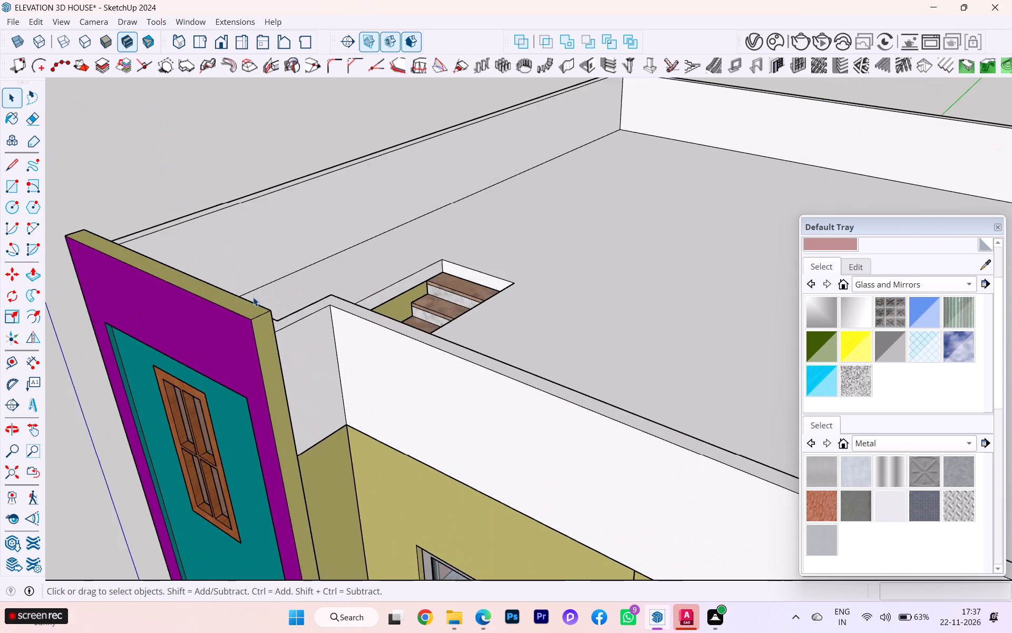
# Push the top face of the purple front stair wall down 6 5/8" to the level of the parapet's top.
pyautogui.scroll(2, 253, 297)
pyautogui.scroll(-2, 253, 297)
pyautogui.scroll(3, 253, 297)
pyautogui.doubleClick(239, 318)
pyautogui.click(242, 315)
pyautogui.click(242, 315)
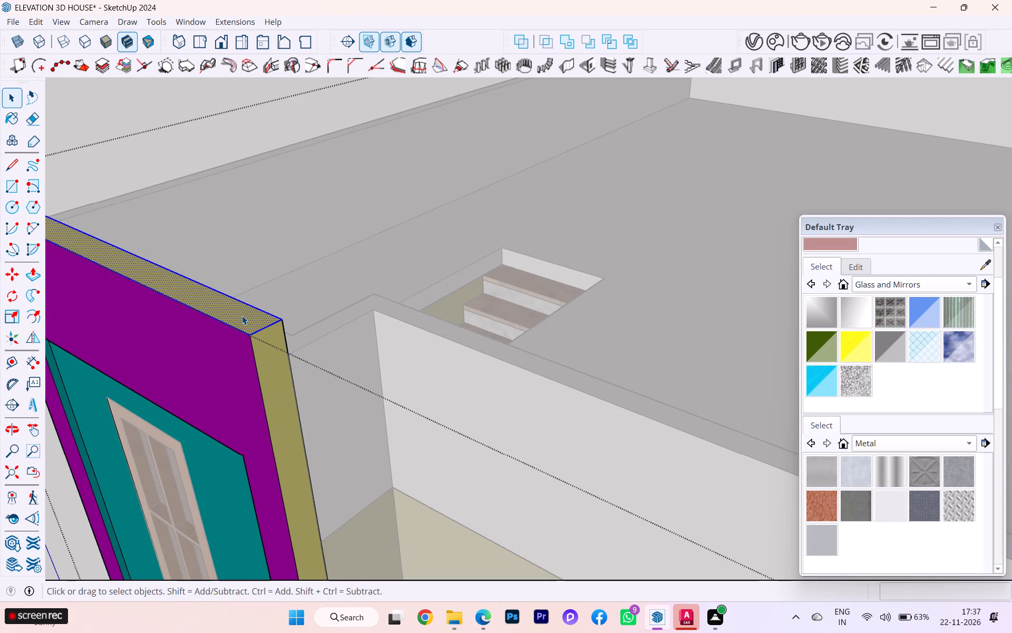
pyautogui.press('p')
pyautogui.click(242, 315)
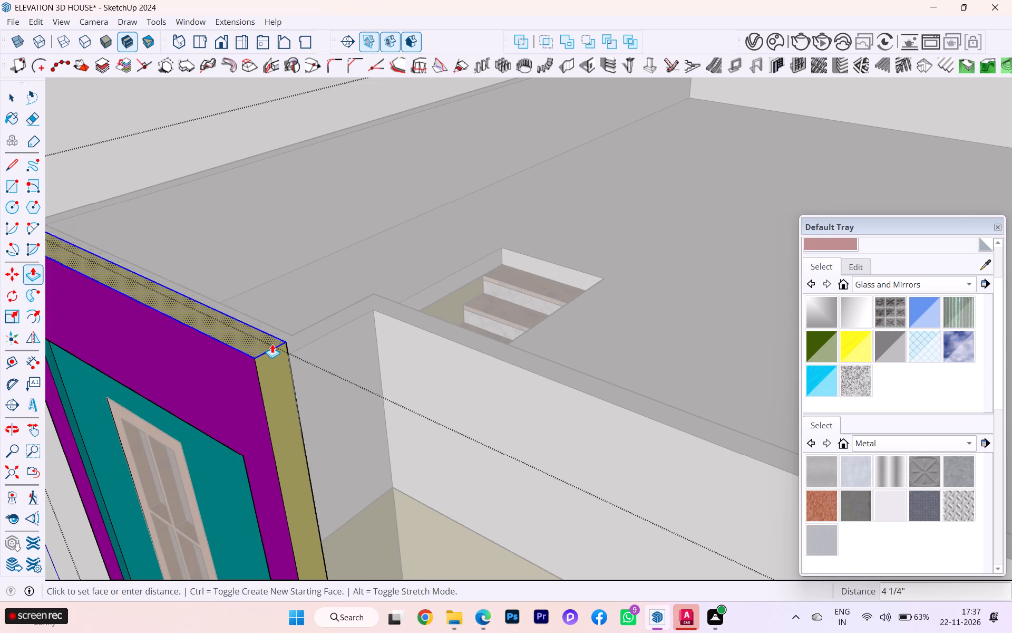
pyautogui.click(317, 344)
pyautogui.scroll(-6, 527, 245)
pyautogui.scroll(1, 568, 242)
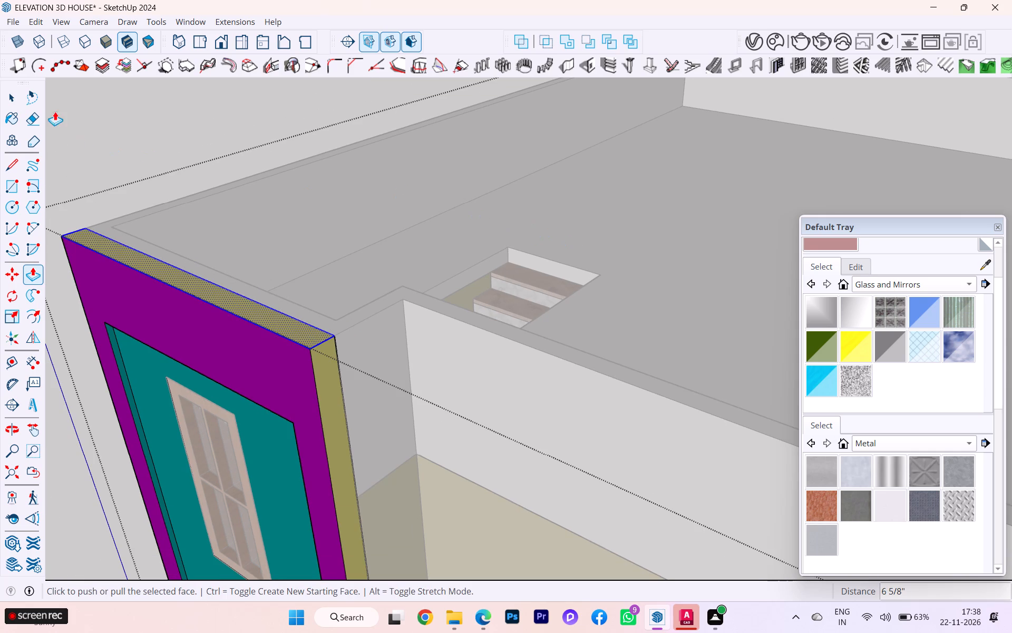
pyautogui.click(16, 97)
pyautogui.click(128, 113)
# Examine the lowered stair wall and the parapet against the whole house, from the front and from above.
pyautogui.scroll(-7, 177, 141)
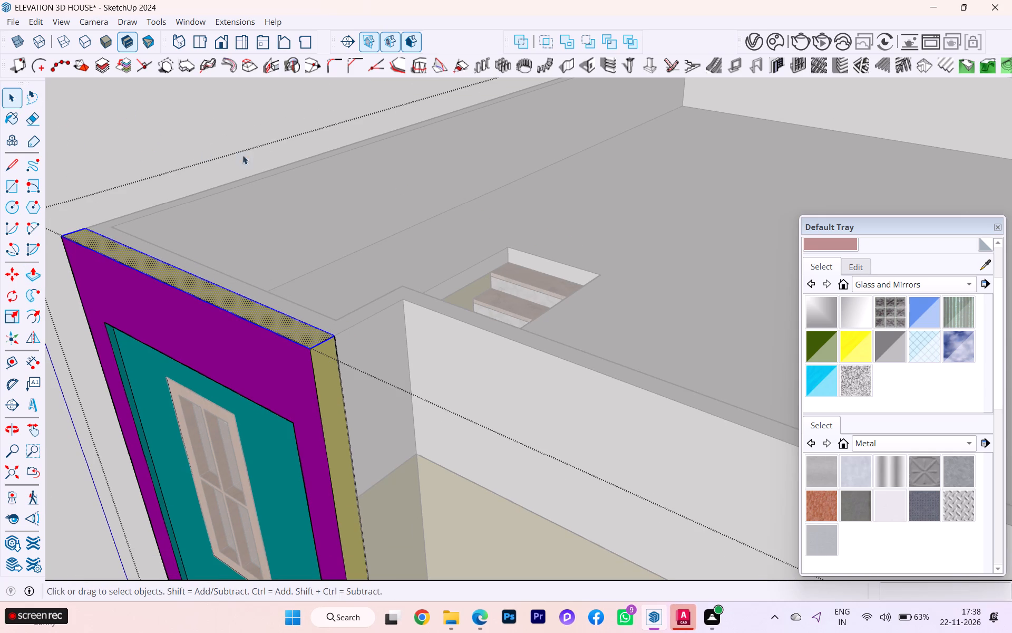
pyautogui.scroll(-4, 242, 155)
pyautogui.moveTo(252, 167); pyautogui.dragTo(424, 106, button='middle')
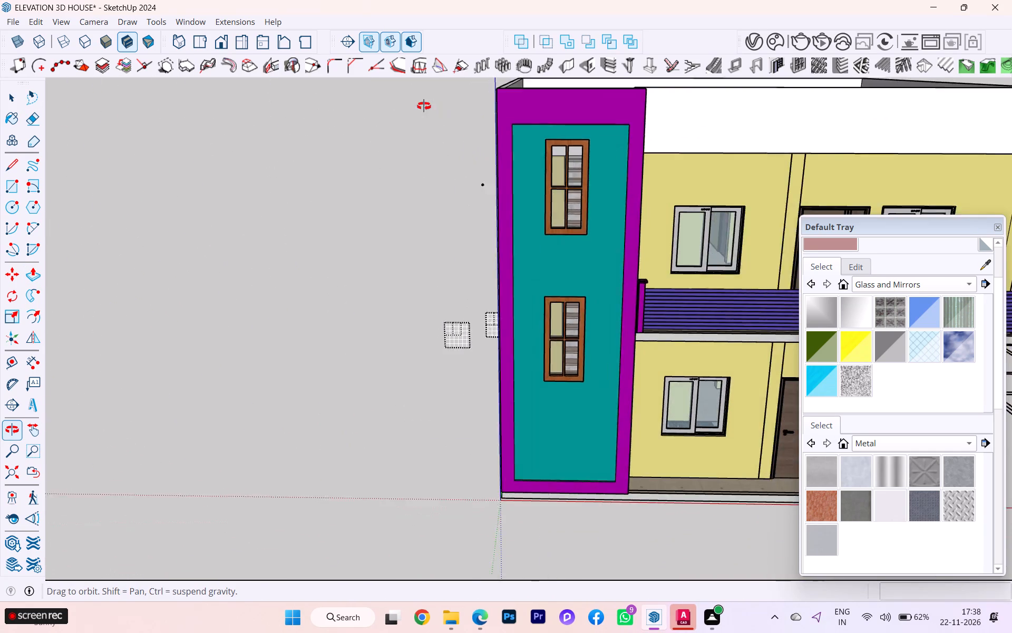
pyautogui.moveTo(424, 106); pyautogui.dragTo(423, 105, button='middle')
pyautogui.scroll(-1, 390, 136)
pyautogui.scroll(1, 390, 136)
pyautogui.scroll(-3, 390, 136)
pyautogui.moveTo(404, 116); pyautogui.dragTo(412, 95, button='middle')
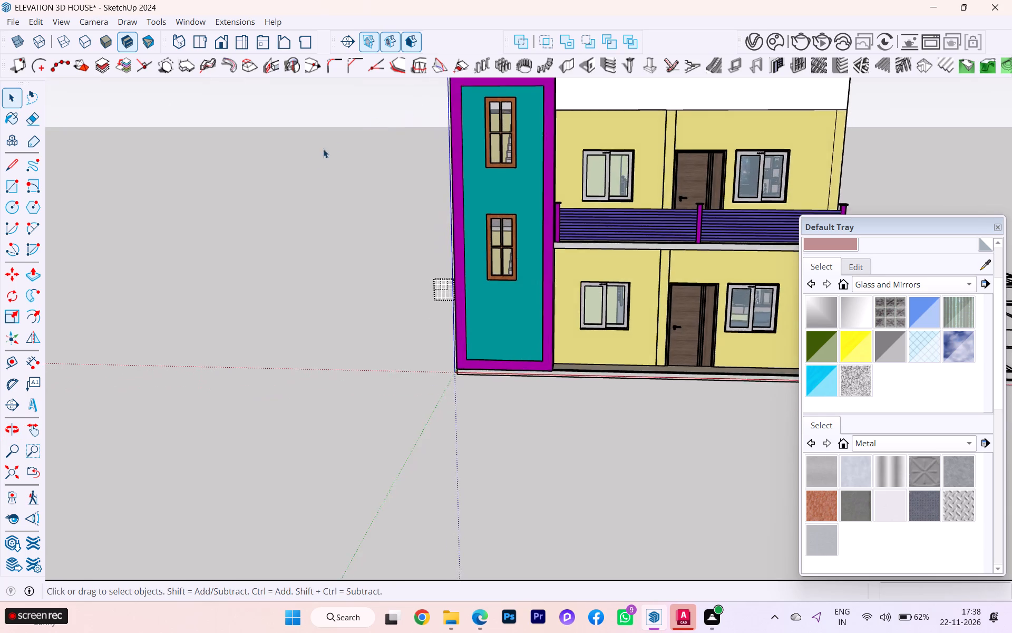
pyautogui.scroll(-5, 318, 152)
pyautogui.scroll(1, 301, 164)
pyautogui.scroll(-2, 301, 165)
pyautogui.scroll(1, 303, 163)
pyautogui.scroll(3, 578, 151)
pyautogui.moveTo(523, 118); pyautogui.dragTo(451, 162, button='middle')
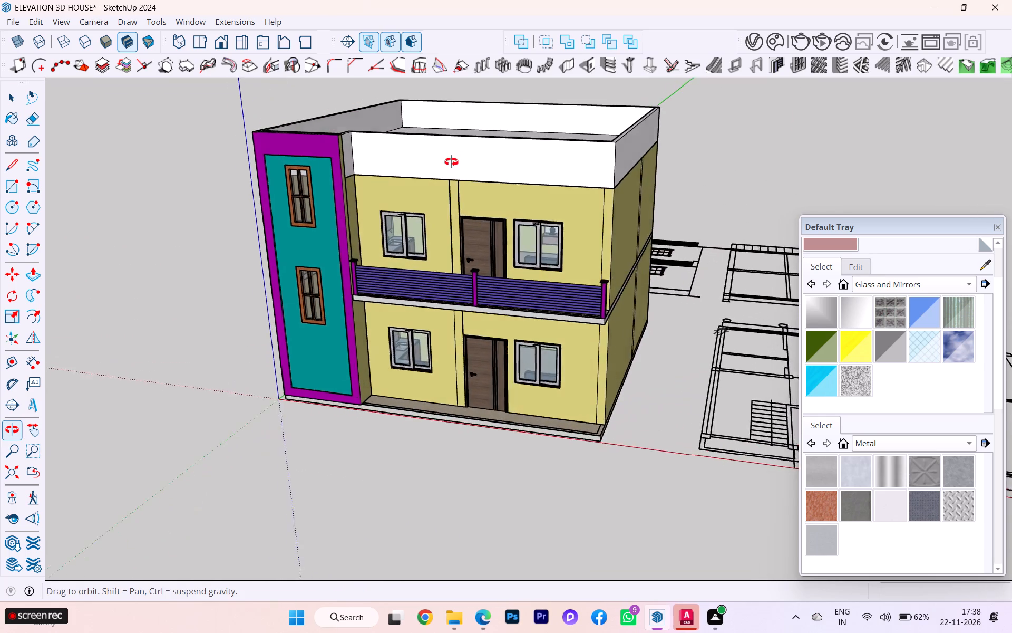
pyautogui.moveTo(451, 162); pyautogui.dragTo(425, 222, button='middle')
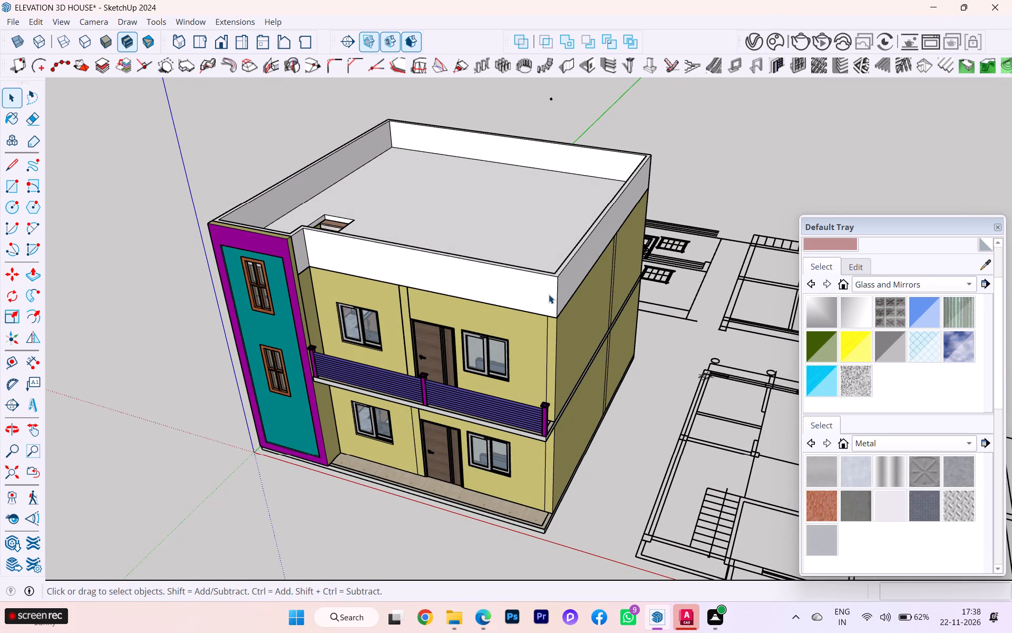
pyautogui.scroll(1, 466, 267)
pyautogui.scroll(3, 403, 227)
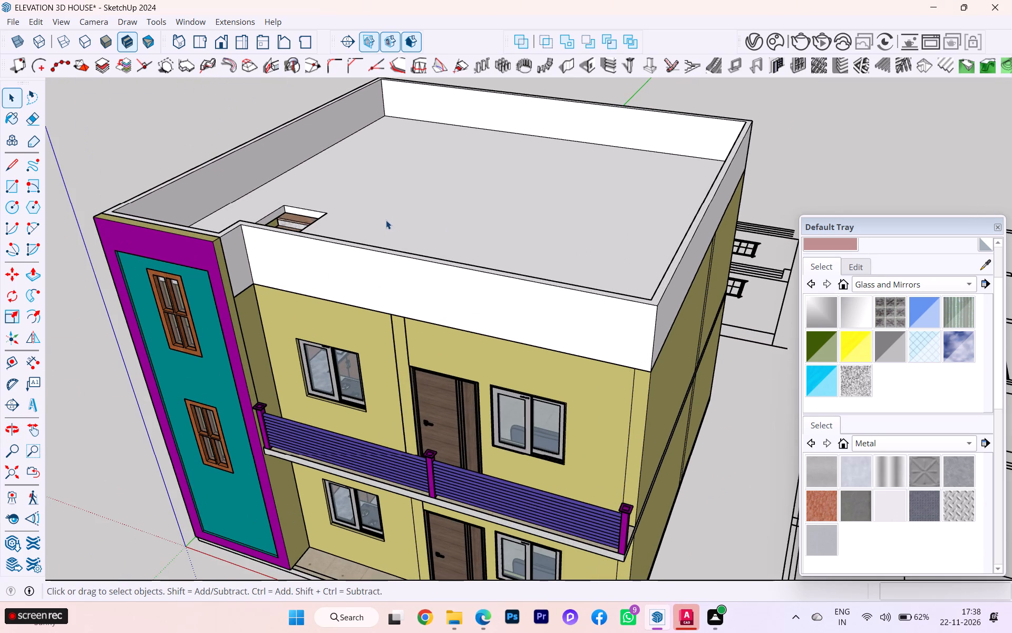
pyautogui.scroll(-2, 387, 219)
pyautogui.moveTo(388, 219); pyautogui.dragTo(463, 235, button='middle')
pyautogui.scroll(-1, 388, 219)
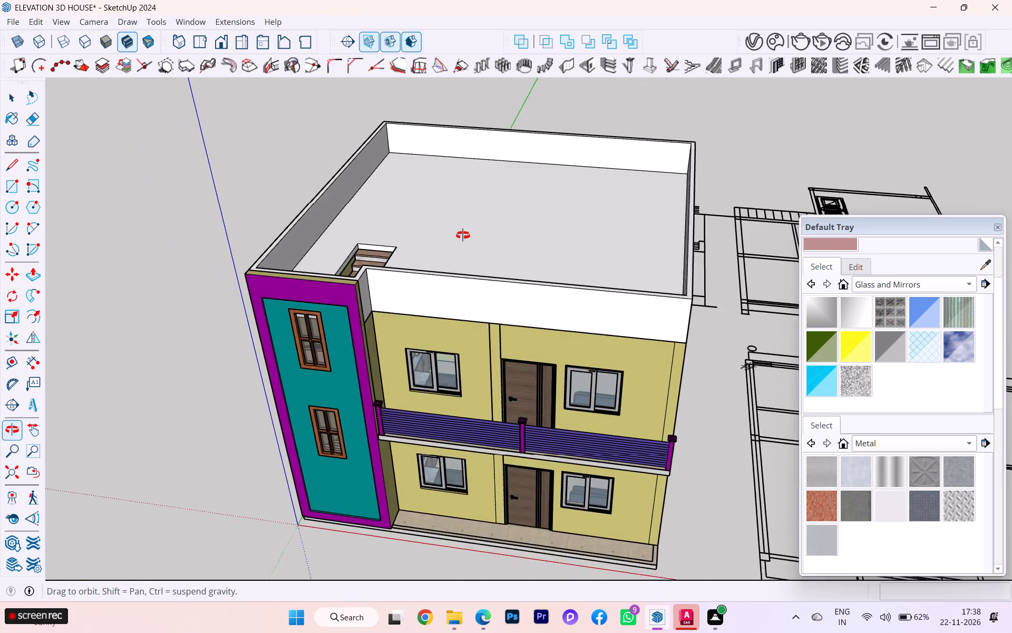
pyautogui.moveTo(463, 235); pyautogui.dragTo(494, 238, button='middle')
pyautogui.scroll(1, 494, 238)
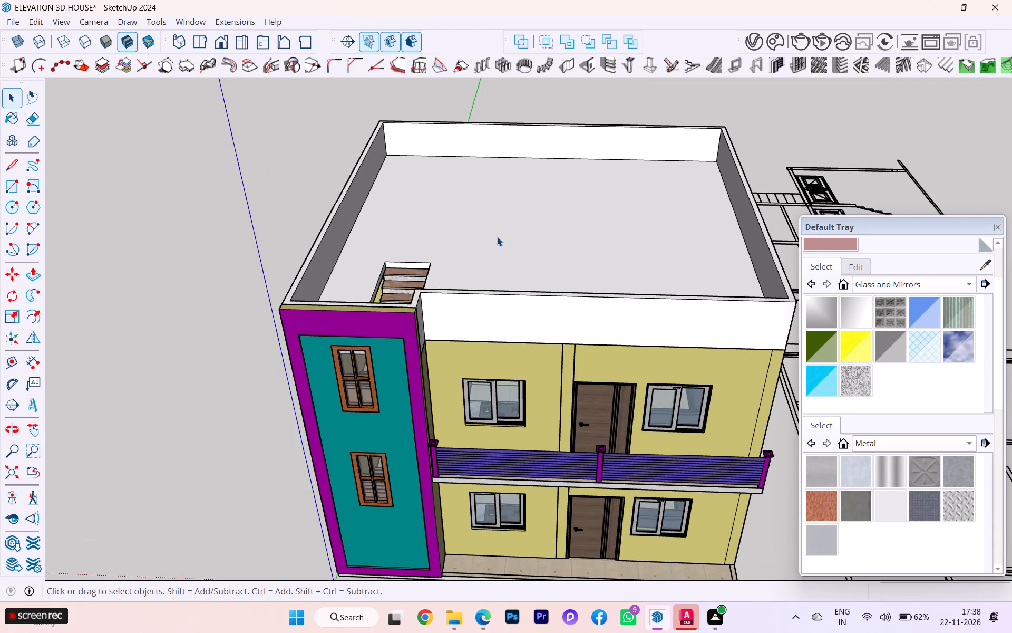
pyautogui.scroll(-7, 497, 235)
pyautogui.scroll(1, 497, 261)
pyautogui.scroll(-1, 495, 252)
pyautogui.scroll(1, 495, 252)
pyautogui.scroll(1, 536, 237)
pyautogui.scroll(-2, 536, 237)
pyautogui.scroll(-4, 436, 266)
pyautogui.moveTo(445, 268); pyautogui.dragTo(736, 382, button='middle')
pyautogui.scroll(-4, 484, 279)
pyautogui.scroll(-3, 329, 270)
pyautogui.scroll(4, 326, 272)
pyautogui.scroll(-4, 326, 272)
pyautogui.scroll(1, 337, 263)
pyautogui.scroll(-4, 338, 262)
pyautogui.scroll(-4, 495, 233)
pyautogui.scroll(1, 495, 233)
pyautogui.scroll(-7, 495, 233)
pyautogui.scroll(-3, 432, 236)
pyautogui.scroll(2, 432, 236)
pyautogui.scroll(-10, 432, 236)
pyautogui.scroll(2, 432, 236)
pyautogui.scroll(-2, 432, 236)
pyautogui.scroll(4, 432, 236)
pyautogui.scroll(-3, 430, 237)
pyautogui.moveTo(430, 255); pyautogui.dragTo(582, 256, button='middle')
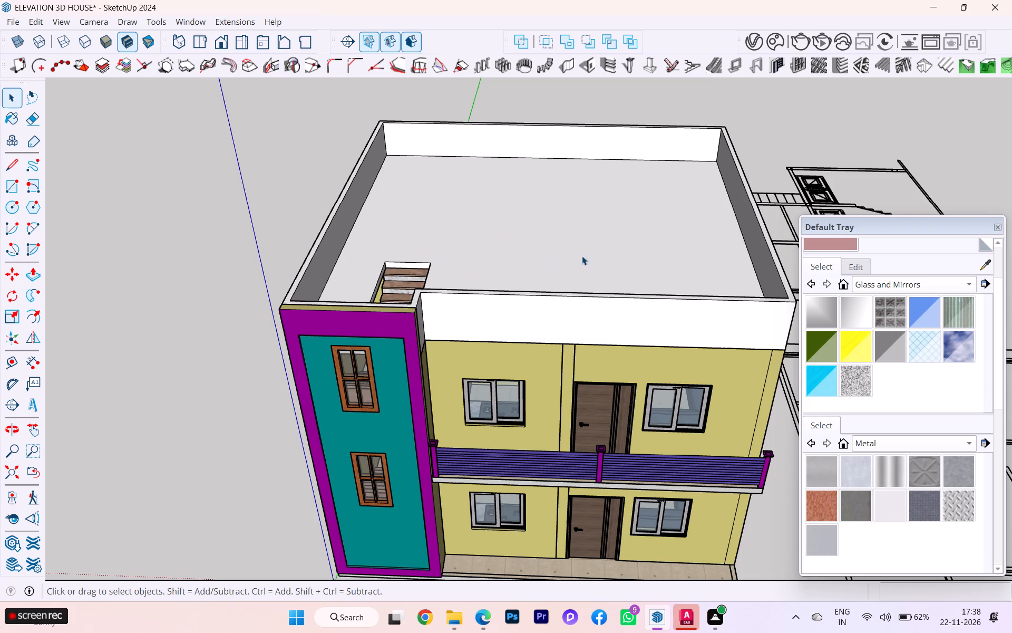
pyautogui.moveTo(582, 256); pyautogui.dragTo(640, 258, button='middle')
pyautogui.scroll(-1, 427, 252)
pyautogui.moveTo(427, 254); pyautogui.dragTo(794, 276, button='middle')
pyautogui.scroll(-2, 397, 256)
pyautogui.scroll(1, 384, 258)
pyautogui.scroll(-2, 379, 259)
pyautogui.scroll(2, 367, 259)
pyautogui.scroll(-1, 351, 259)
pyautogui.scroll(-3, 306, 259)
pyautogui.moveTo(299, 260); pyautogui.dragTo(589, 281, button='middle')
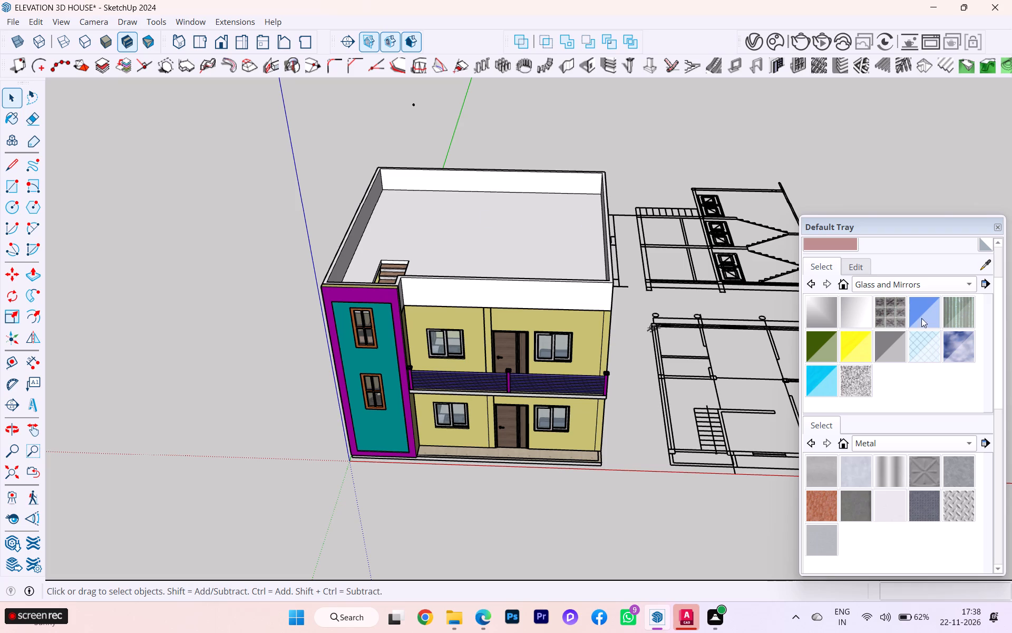
# Show the materials in the model and purge the unused ones.
pyautogui.click(844, 285)
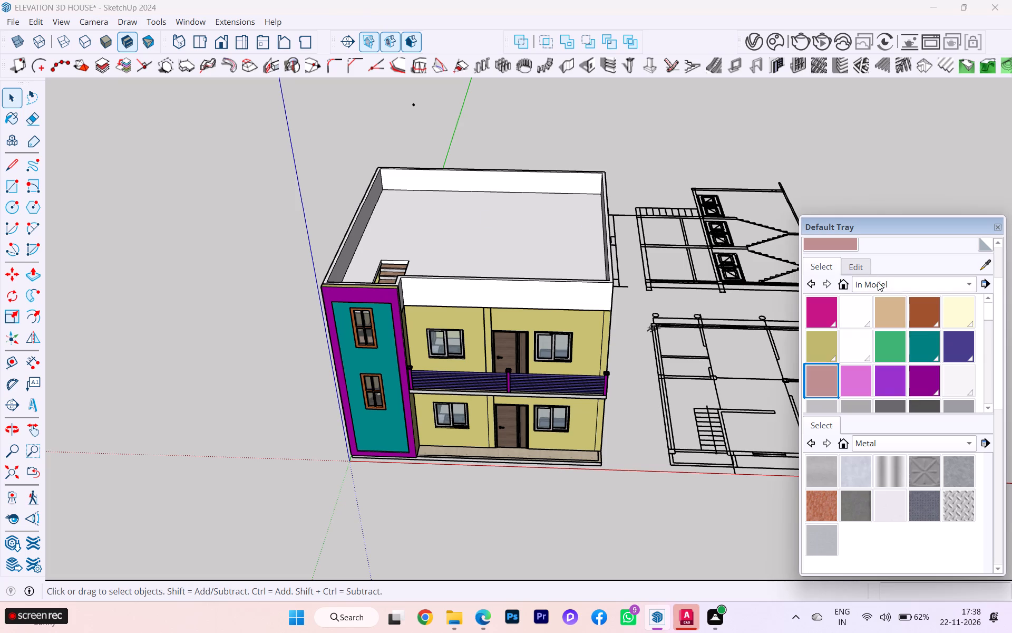
pyautogui.rightClick(984, 286)
pyautogui.rightClick(984, 282)
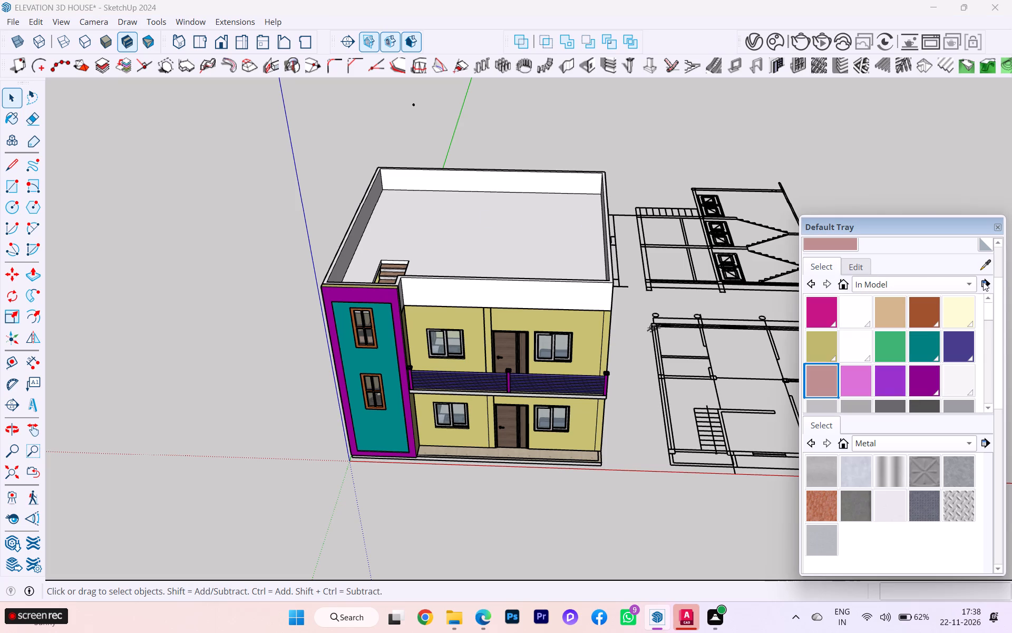
pyautogui.rightClick(982, 282)
pyautogui.rightClick(985, 279)
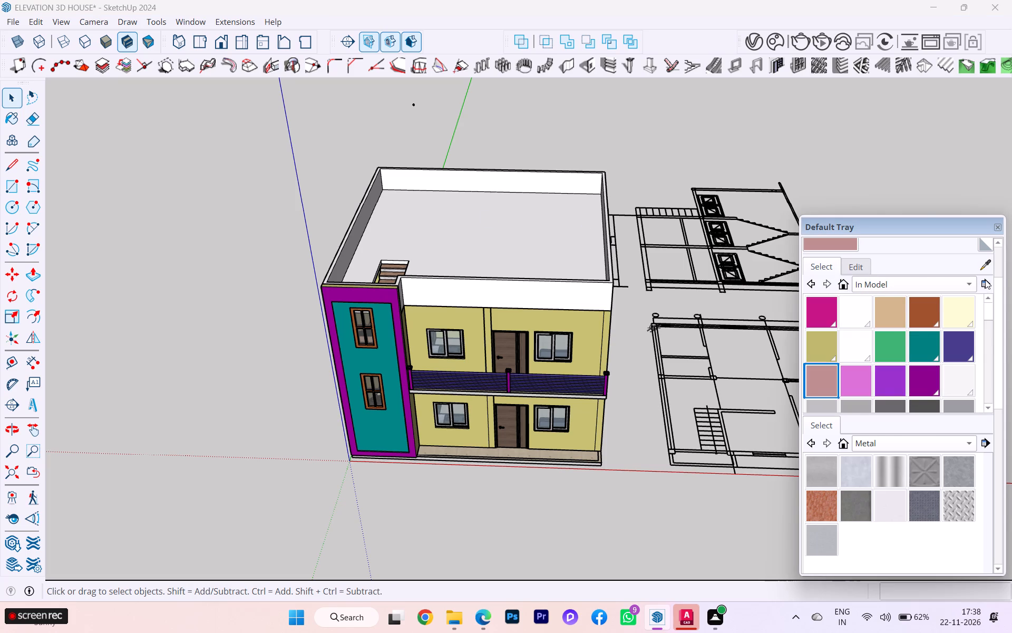
pyautogui.click(984, 282)
pyautogui.click(908, 368)
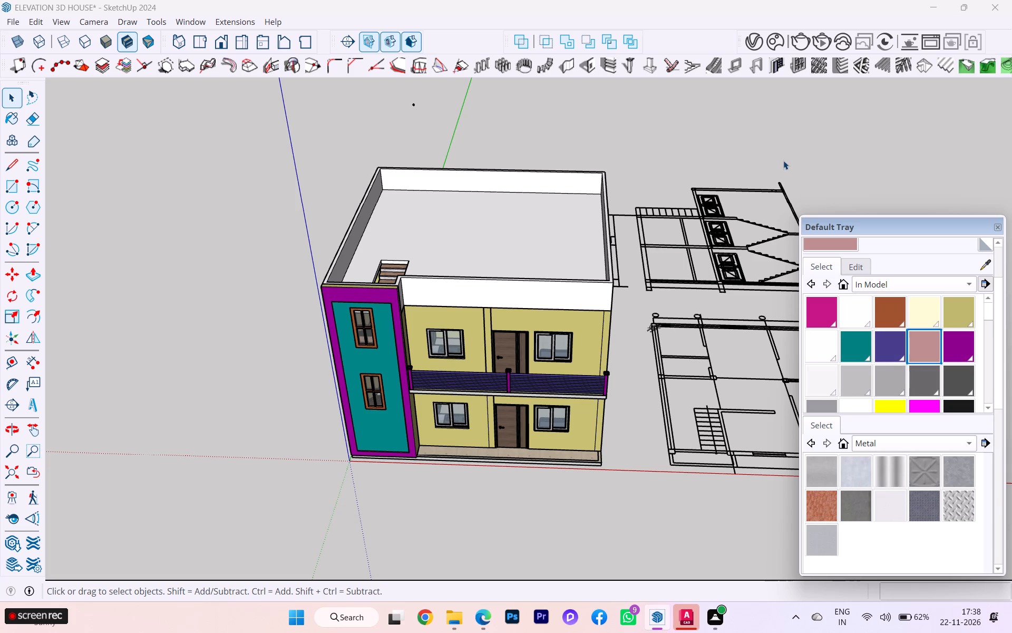
pyautogui.click(849, 173)
# Examine the house's front elevation from both corners, from the parapet down to the base slab.
pyautogui.scroll(3, 705, 242)
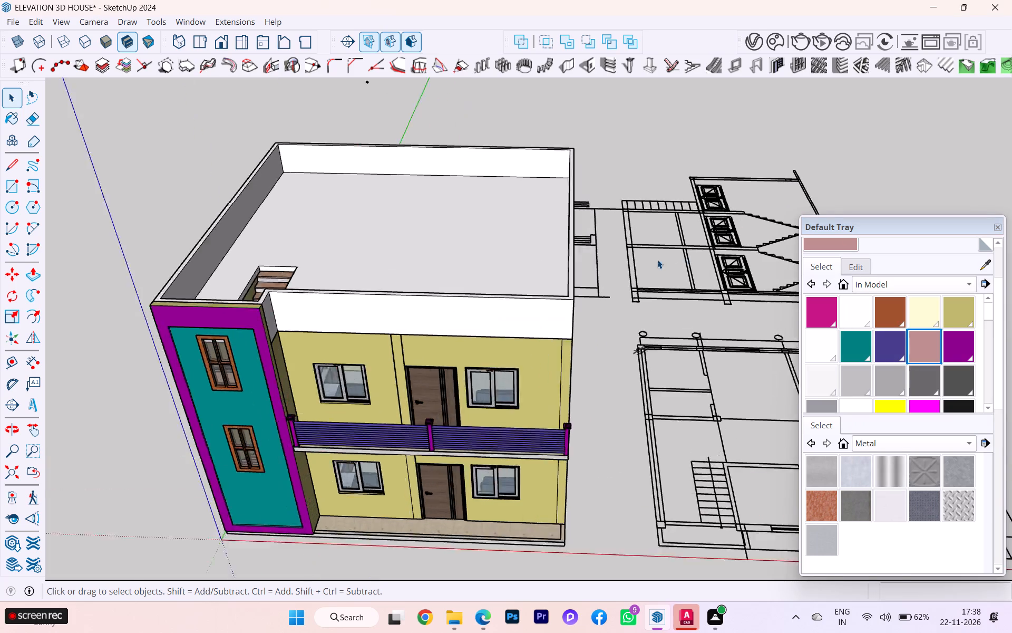
pyautogui.scroll(1, 597, 259)
pyautogui.scroll(-2, 595, 260)
pyautogui.moveTo(586, 267); pyautogui.dragTo(546, 212, button='middle')
pyautogui.scroll(3, 492, 196)
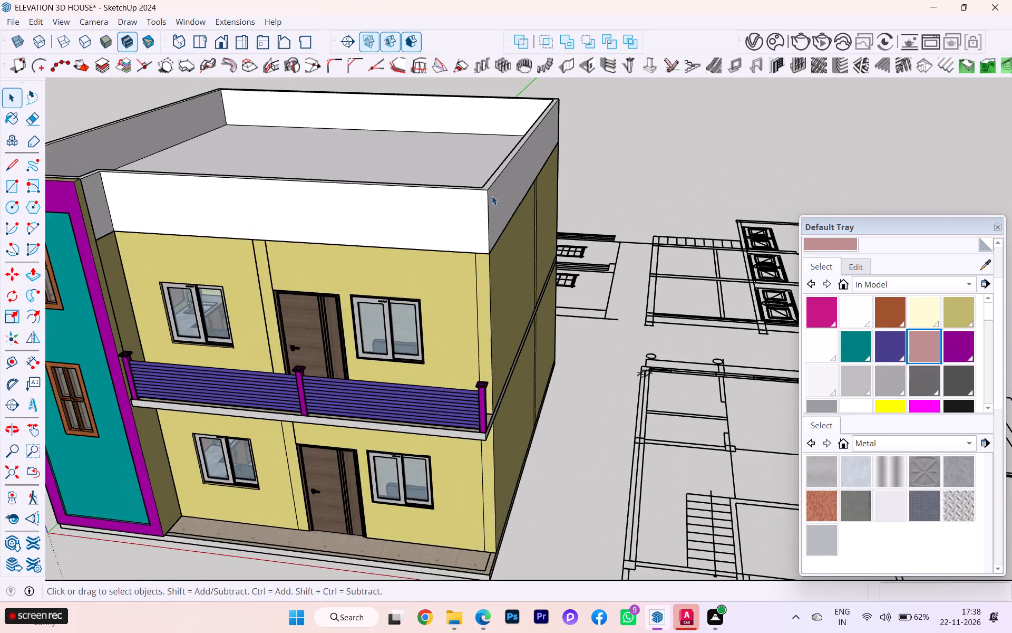
pyautogui.scroll(-2, 455, 228)
pyautogui.moveTo(460, 230); pyautogui.dragTo(549, 112, button='middle')
pyautogui.scroll(3, 464, 217)
pyautogui.scroll(-1, 461, 222)
pyautogui.scroll(1, 461, 222)
pyautogui.scroll(-1, 463, 222)
pyautogui.moveTo(472, 221); pyautogui.dragTo(679, 202, button='middle')
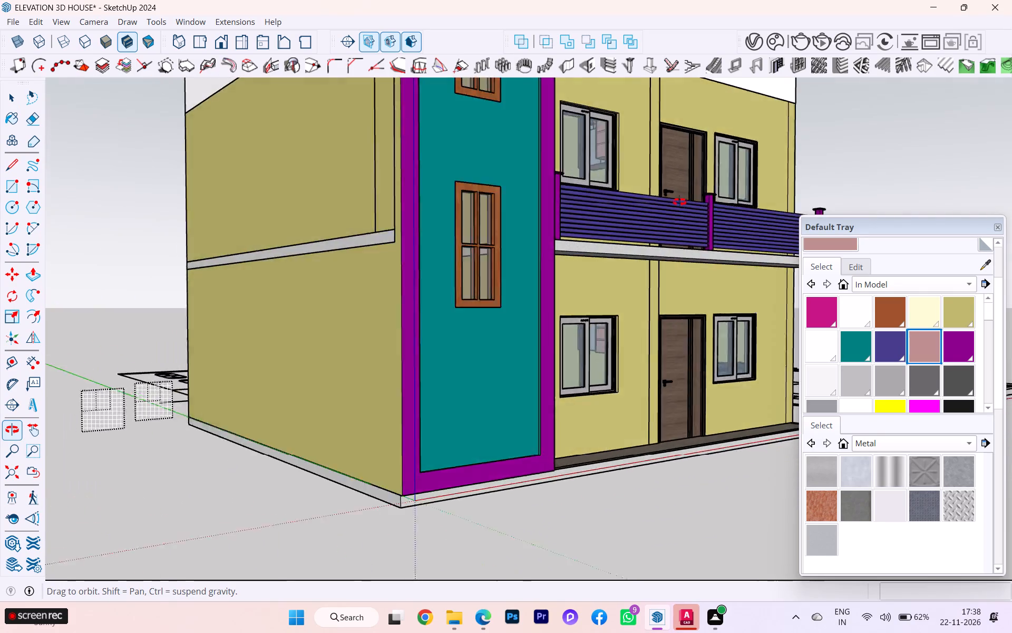
pyautogui.moveTo(679, 202); pyautogui.dragTo(757, 198, button='middle')
# Open the nested groups down to the base slab and extrude its underside 2 feet downward to deepen the plinth.
pyautogui.scroll(4, 705, 286)
pyautogui.moveTo(780, 450); pyautogui.dragTo(453, 310, button='middle')
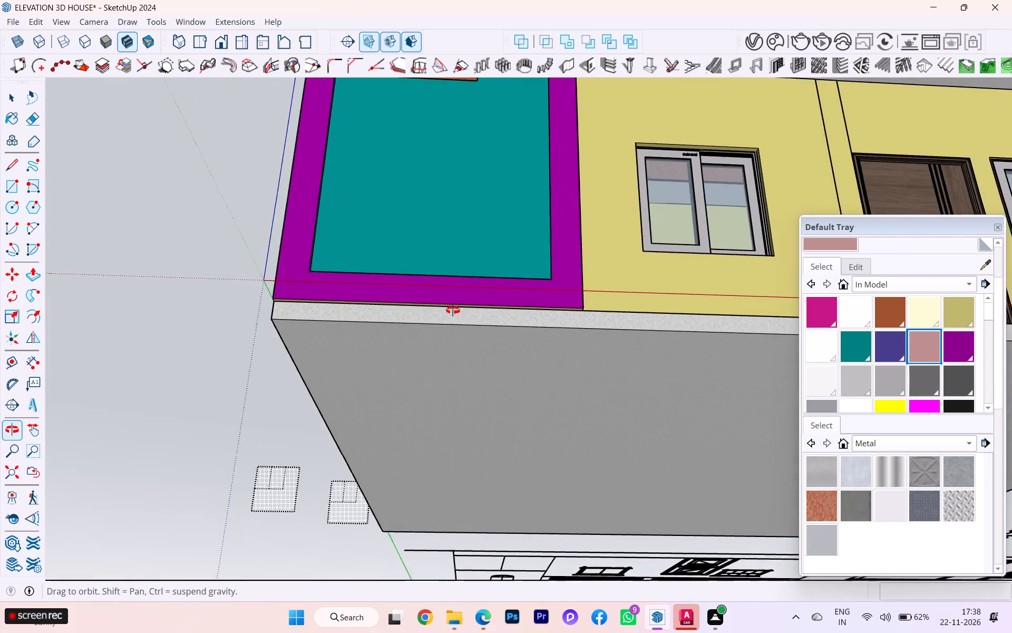
pyautogui.moveTo(453, 310); pyautogui.dragTo(218, 392, button='middle')
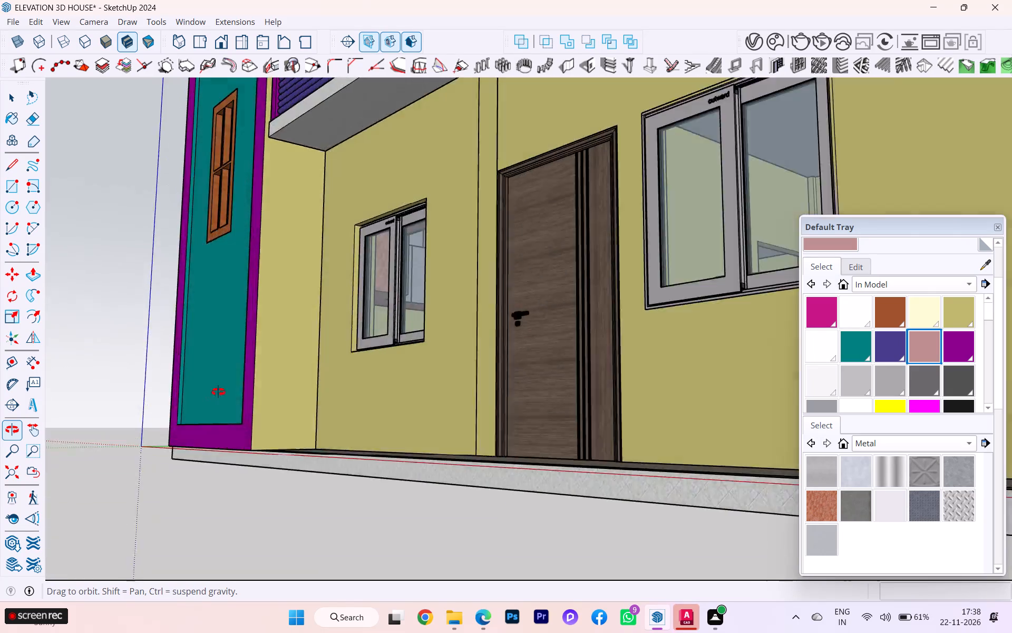
pyautogui.moveTo(218, 392); pyautogui.dragTo(260, 332, button='middle')
pyautogui.click(338, 402)
pyautogui.doubleClick(338, 402)
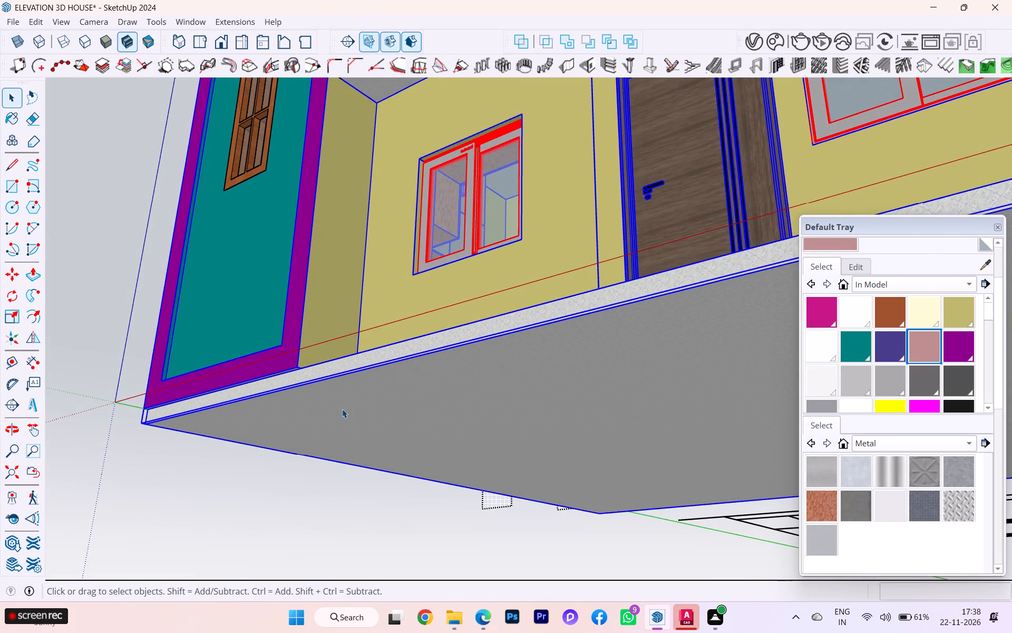
pyautogui.click(344, 413)
pyautogui.click(344, 413)
pyautogui.doubleClick(343, 408)
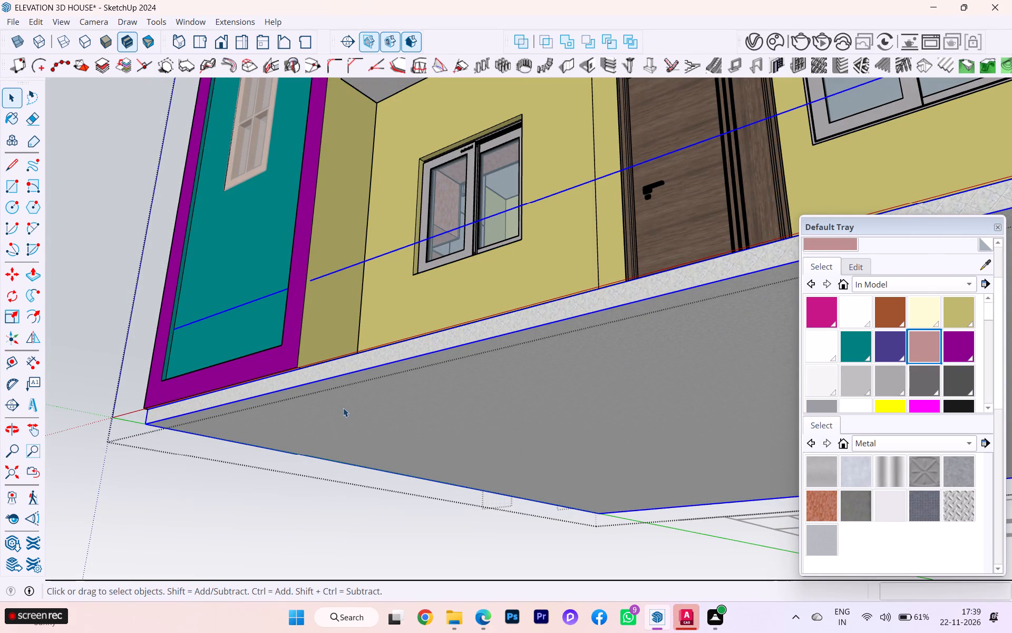
pyautogui.click(338, 403)
pyautogui.click(335, 404)
pyautogui.click(333, 413)
pyautogui.doubleClick(326, 418)
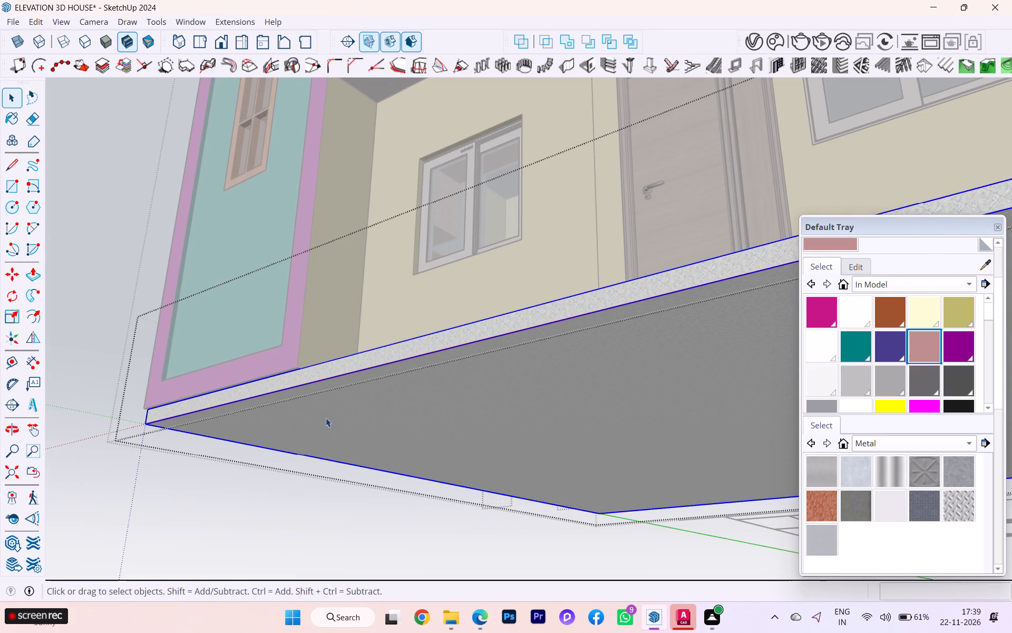
pyautogui.click(321, 418)
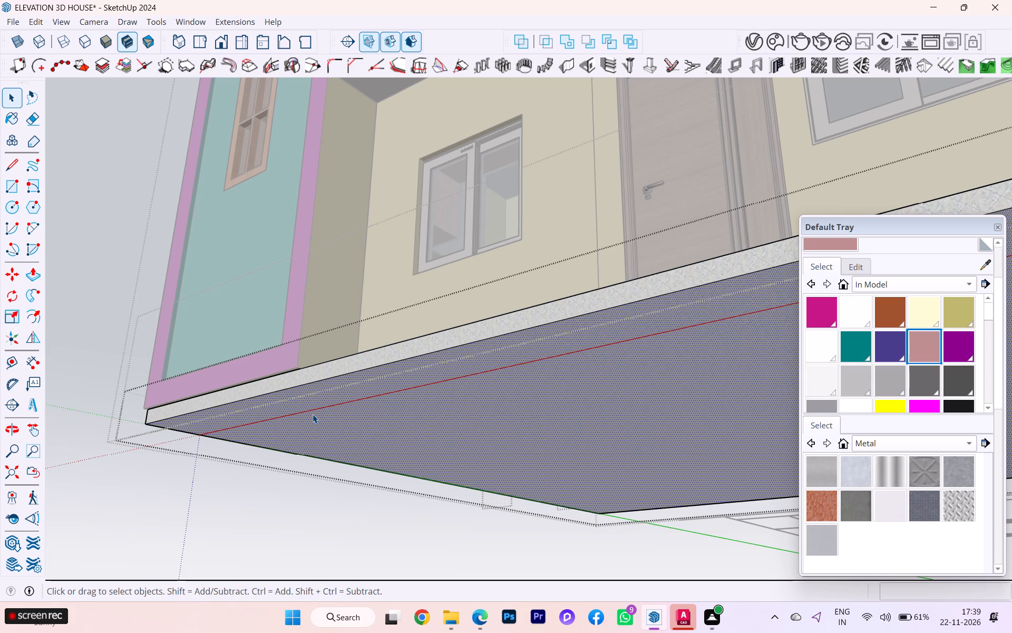
pyautogui.press('p')
pyautogui.click(312, 414)
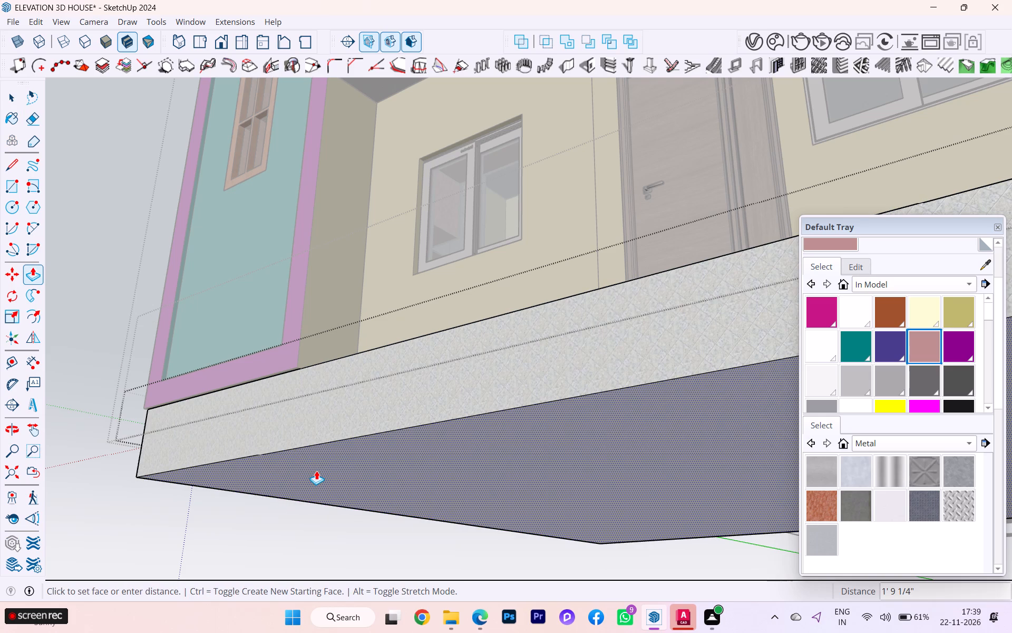
pyautogui.write("2'")
pyautogui.press('Return')
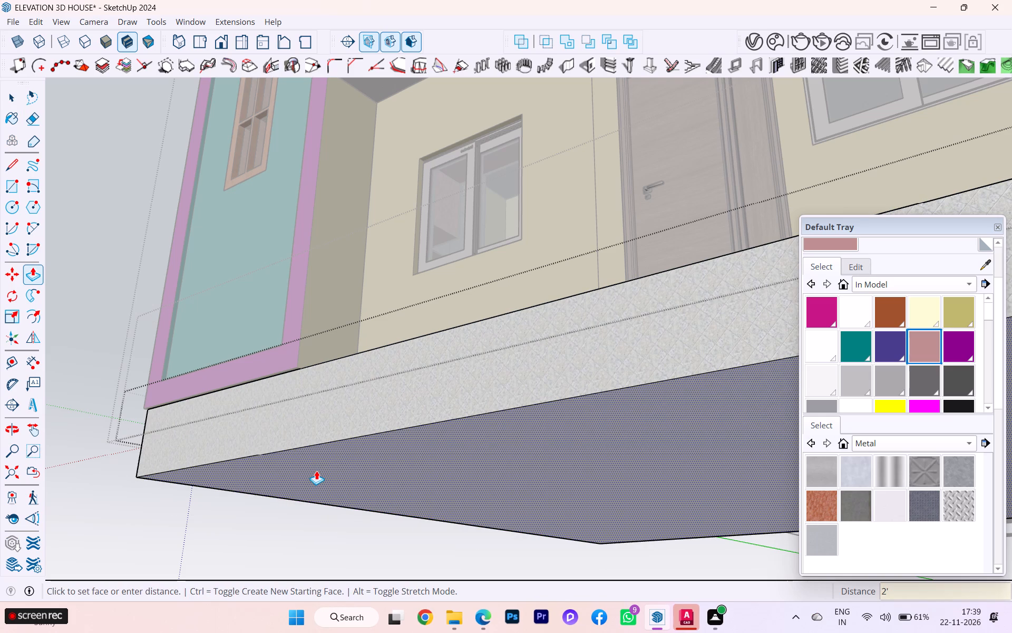
# Leave the nested groups and examine the deepened plinth along the front and around the house's corner.
pyautogui.scroll(-5, 390, 375)
pyautogui.scroll(1, 411, 354)
pyautogui.scroll(-1, 414, 352)
pyautogui.moveTo(414, 352); pyautogui.dragTo(509, 421, button='middle')
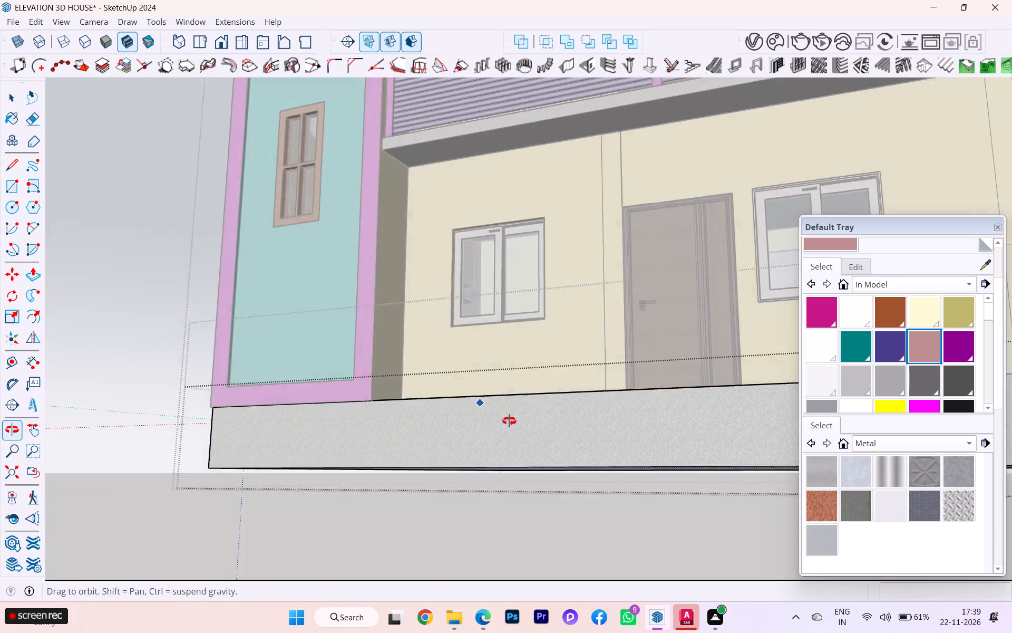
pyautogui.moveTo(509, 421); pyautogui.dragTo(607, 461, button='middle')
pyautogui.click(17, 94)
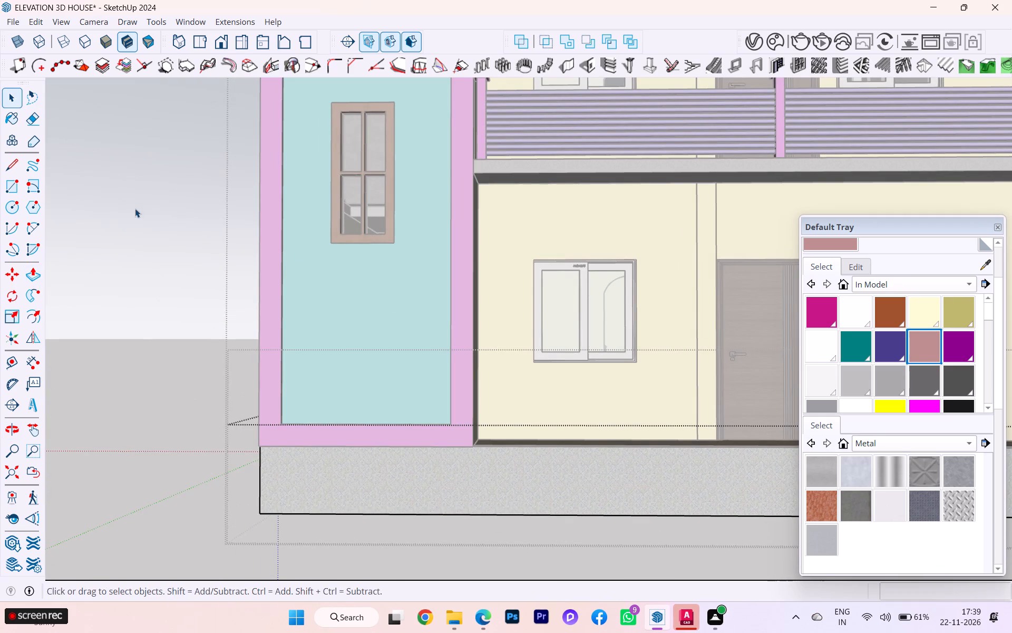
pyautogui.click(135, 208)
pyautogui.scroll(-2, 143, 218)
pyautogui.scroll(2, 144, 223)
pyautogui.scroll(-4, 144, 224)
pyautogui.click(141, 242)
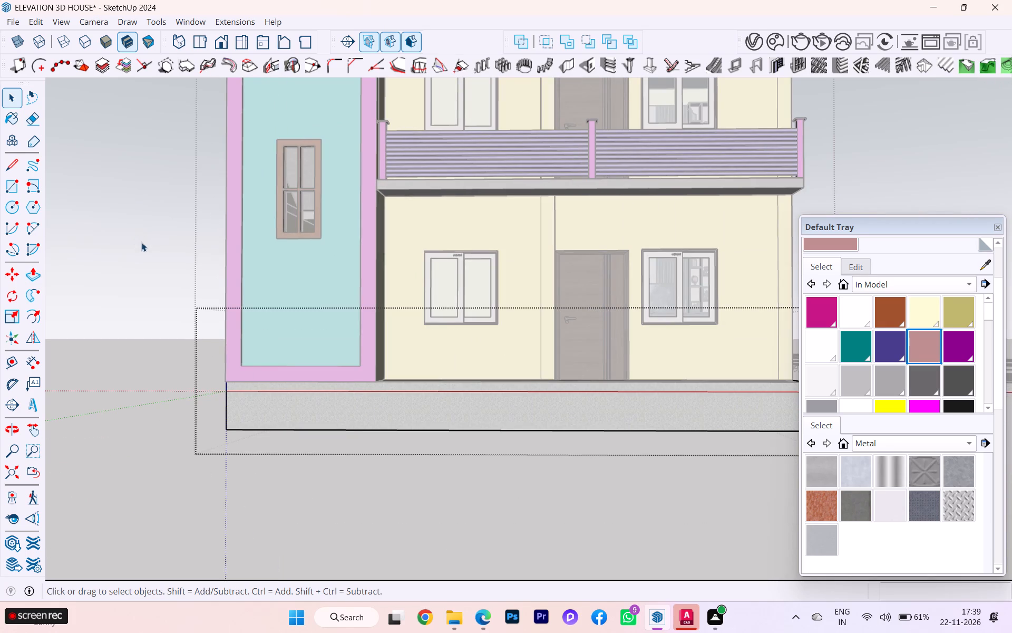
pyautogui.scroll(-3, 169, 248)
pyautogui.moveTo(176, 262); pyautogui.dragTo(193, 316, button='middle')
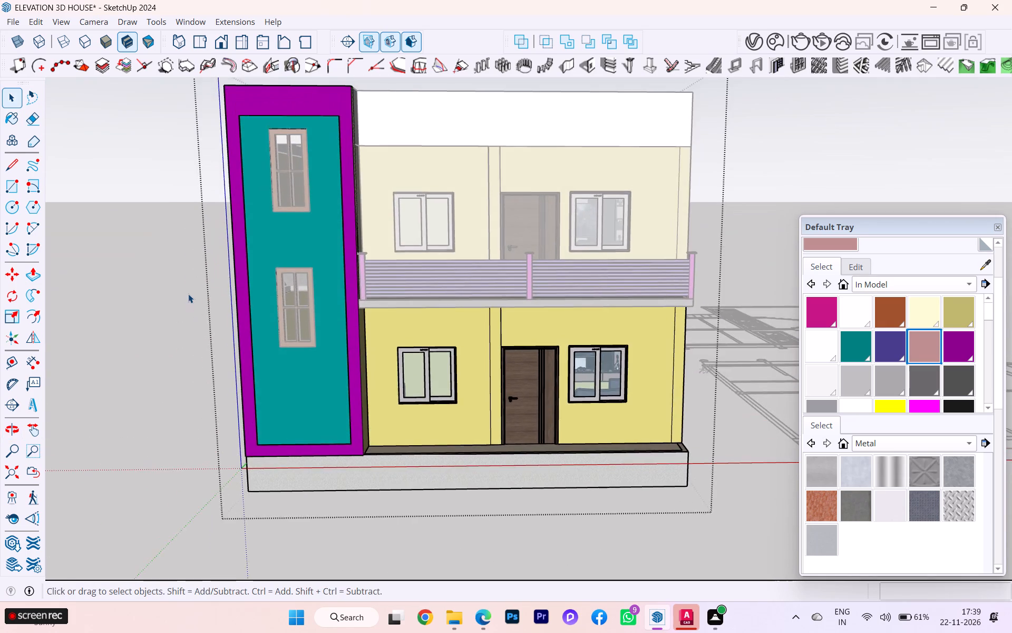
pyautogui.scroll(-3, 188, 294)
pyautogui.scroll(2, 237, 414)
pyautogui.scroll(-1, 244, 417)
pyautogui.moveTo(244, 416); pyautogui.dragTo(145, 414, button='middle')
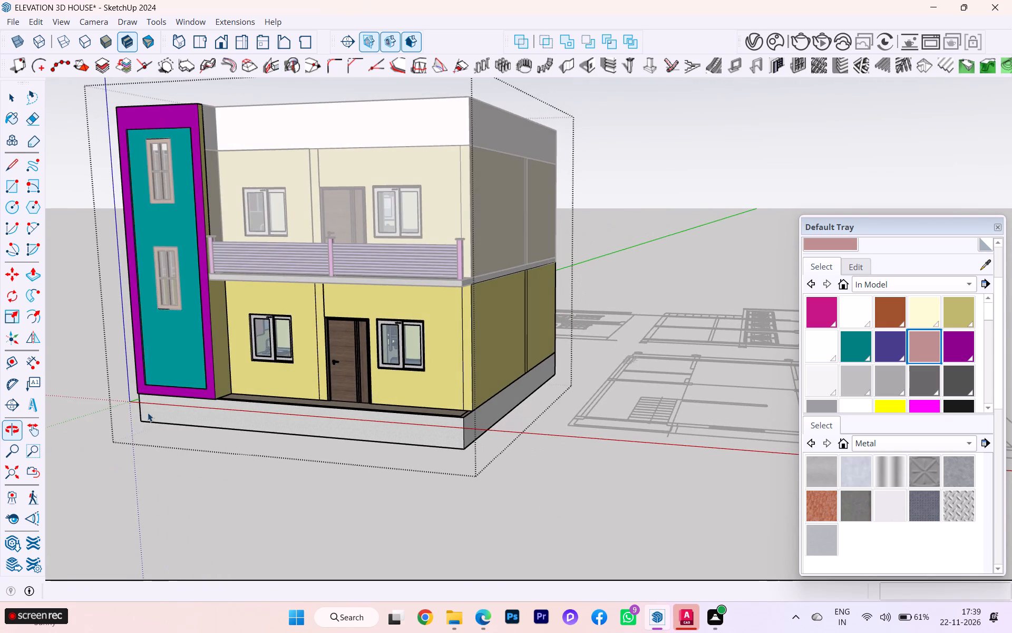
pyautogui.scroll(2, 411, 423)
pyautogui.scroll(-1, 504, 420)
pyautogui.moveTo(504, 420); pyautogui.dragTo(407, 433, button='middle')
pyautogui.scroll(6, 318, 438)
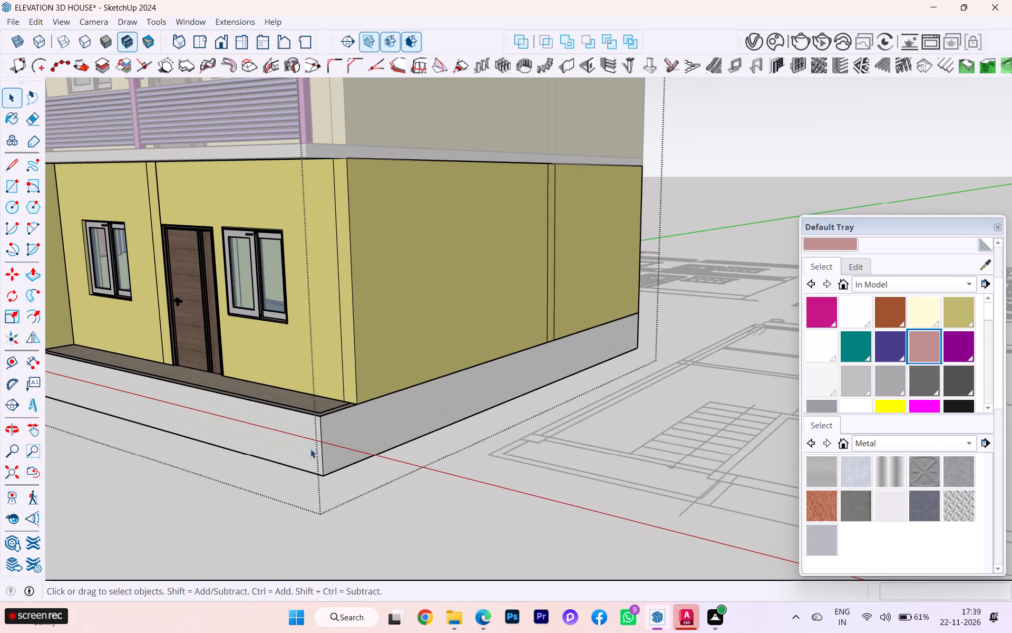
pyautogui.click(312, 453)
pyautogui.scroll(-2, 348, 448)
pyautogui.scroll(-8, 444, 442)
pyautogui.scroll(1, 510, 415)
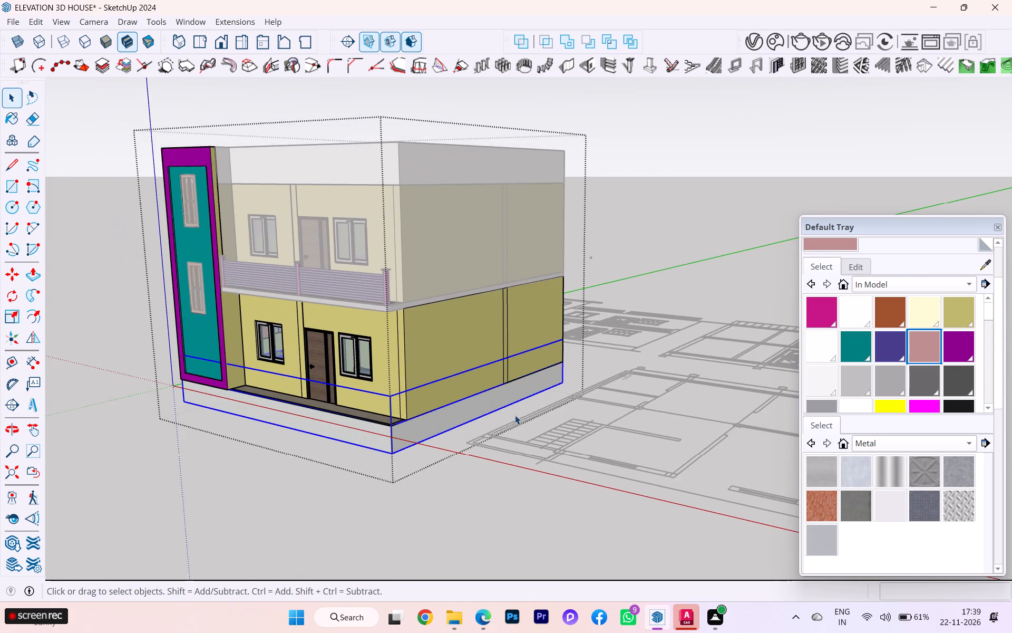
pyautogui.scroll(-1, 514, 415)
pyautogui.click(134, 343)
pyautogui.click(135, 344)
pyautogui.scroll(-1, 297, 344)
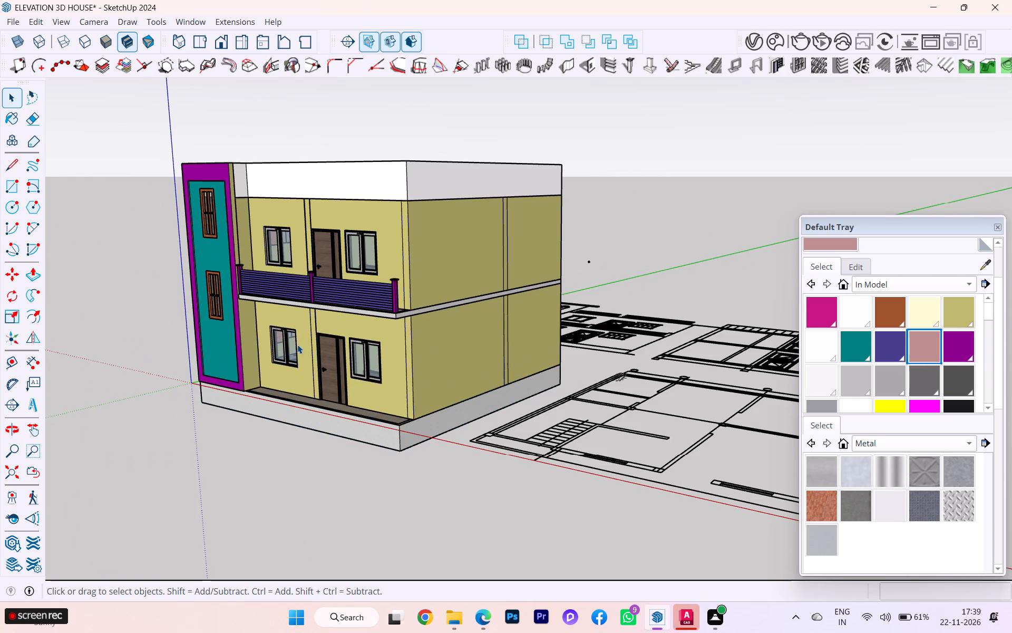
# Examine the whole house, including the parapet, stair wall and balcony, from both front corners and above.
pyautogui.moveTo(305, 346); pyautogui.dragTo(498, 374, button='middle')
pyautogui.scroll(2, 502, 365)
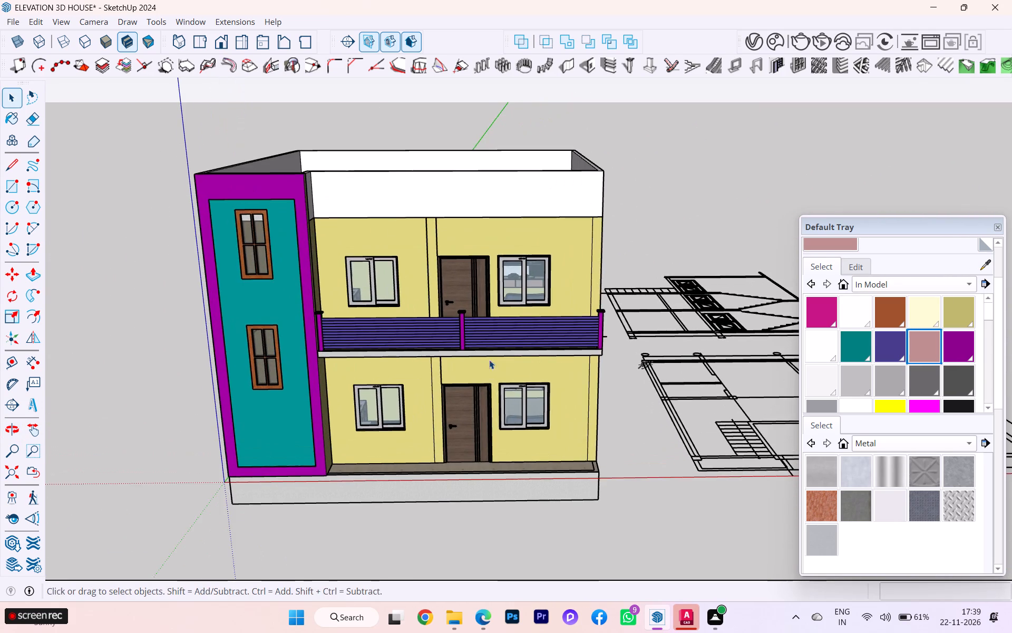
pyautogui.moveTo(469, 360); pyautogui.dragTo(724, 305, button='middle')
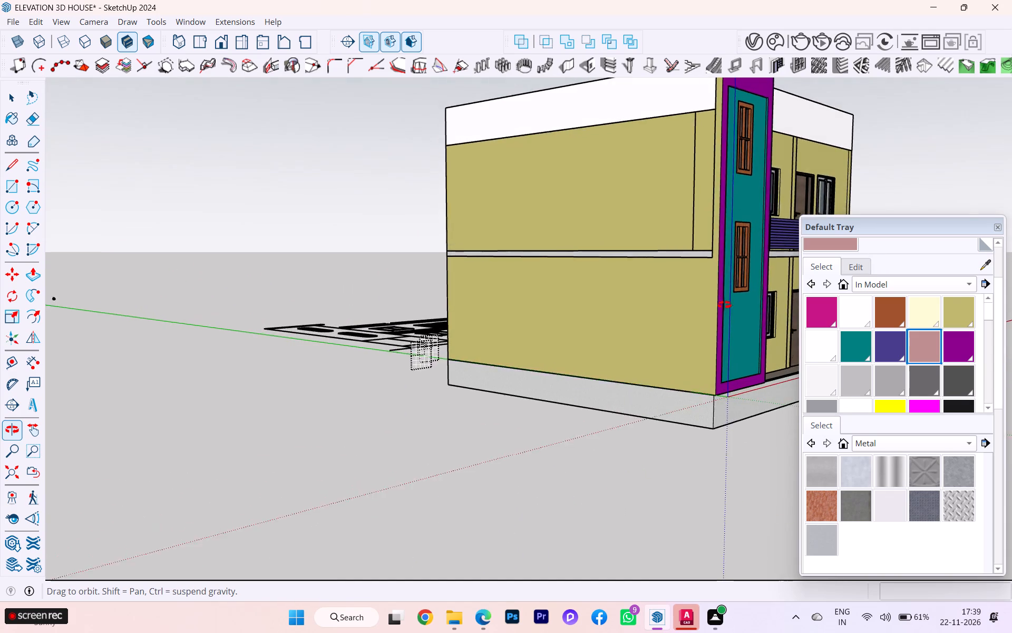
pyautogui.moveTo(724, 305); pyautogui.dragTo(687, 360, button='middle')
pyautogui.scroll(2, 686, 323)
pyautogui.scroll(-2, 671, 301)
pyautogui.moveTo(661, 313); pyautogui.dragTo(604, 338, button='middle')
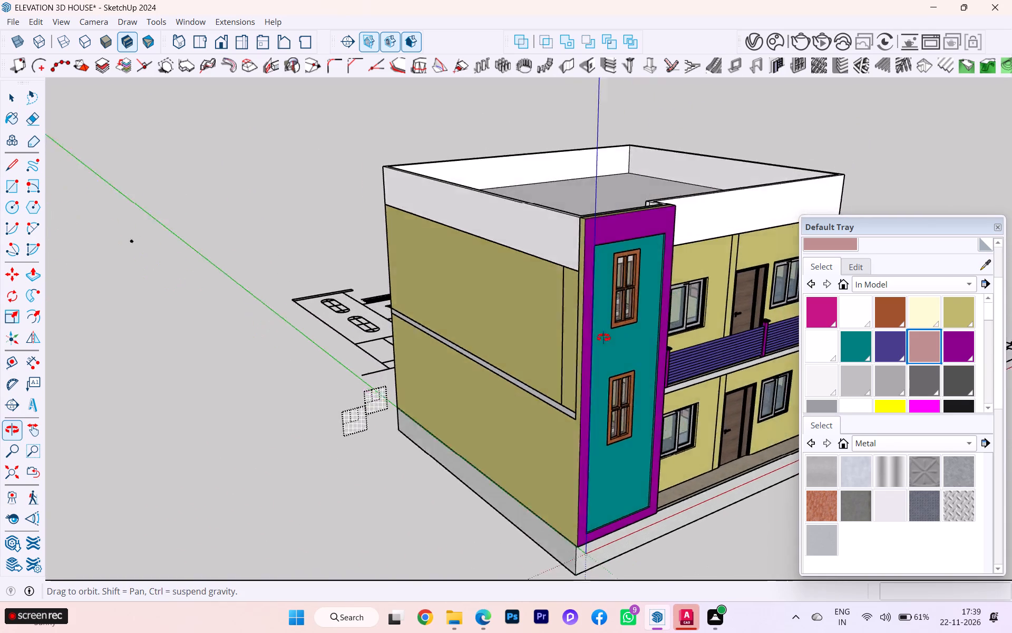
pyautogui.moveTo(604, 338); pyautogui.dragTo(396, 351, button='middle')
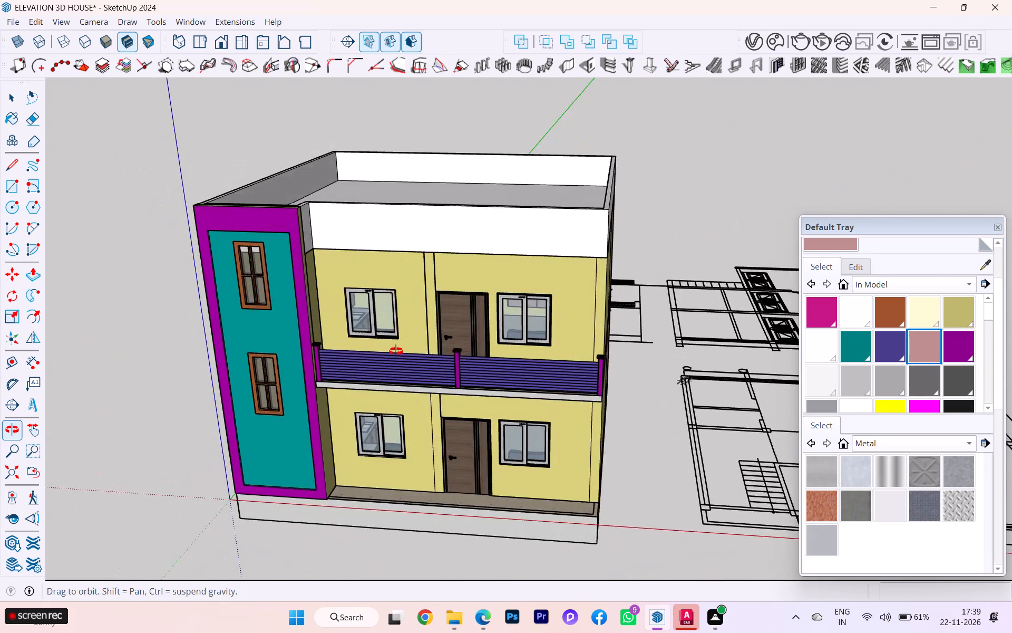
pyautogui.moveTo(396, 351); pyautogui.dragTo(274, 368, button='middle')
pyautogui.scroll(6, 303, 371)
pyautogui.scroll(-1, 352, 348)
pyautogui.moveTo(352, 348); pyautogui.dragTo(360, 355, button='middle')
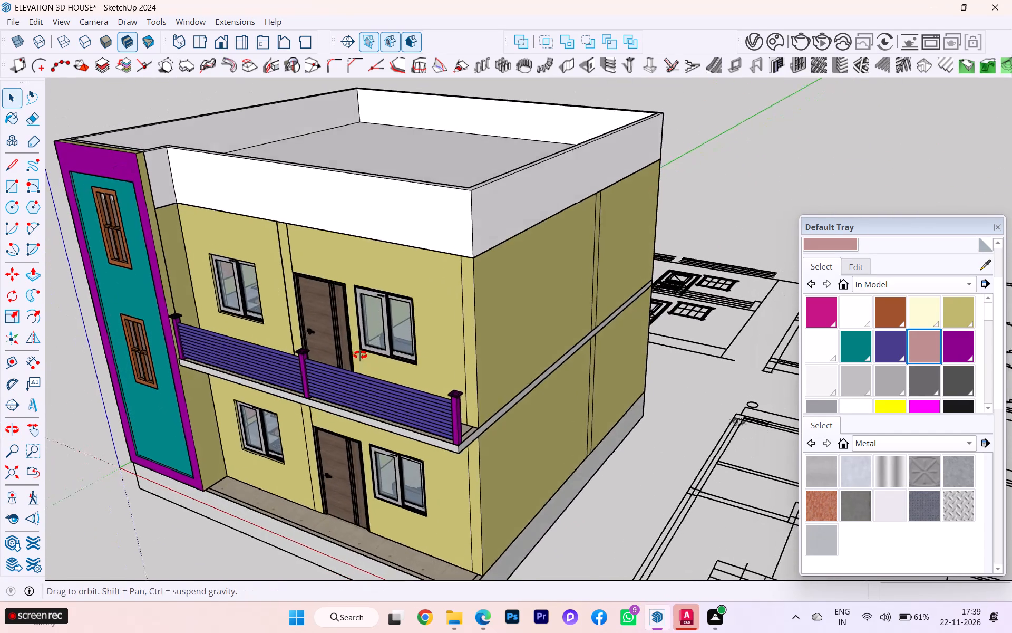
pyautogui.moveTo(360, 355); pyautogui.dragTo(433, 376, button='middle')
# Draw a rectangle about 1' 8 1/2" by 4 1/4" on the balcony's open end, from the railing post to the wall corner.
pyautogui.scroll(3, 437, 371)
pyautogui.moveTo(446, 371); pyautogui.dragTo(434, 371, button='middle')
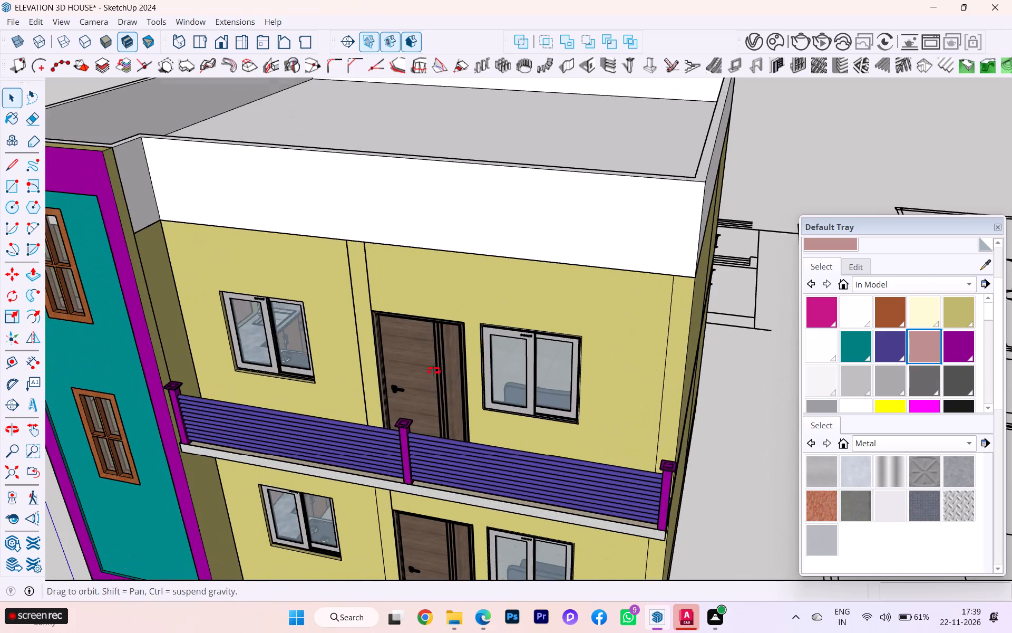
pyautogui.moveTo(434, 371); pyautogui.dragTo(302, 360, button='middle')
pyautogui.scroll(5, 303, 366)
pyautogui.scroll(-2, 434, 452)
pyautogui.moveTo(410, 449); pyautogui.dragTo(259, 433, button='middle')
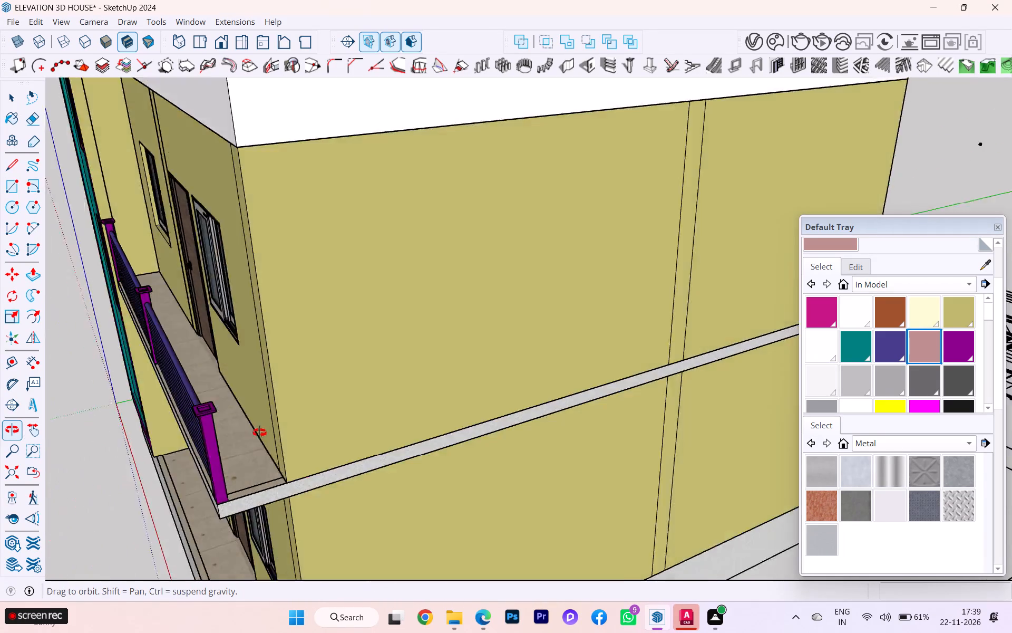
pyautogui.moveTo(259, 433); pyautogui.dragTo(235, 439, button='middle')
pyautogui.scroll(4, 233, 440)
pyautogui.press('r')
pyautogui.scroll(4, 169, 385)
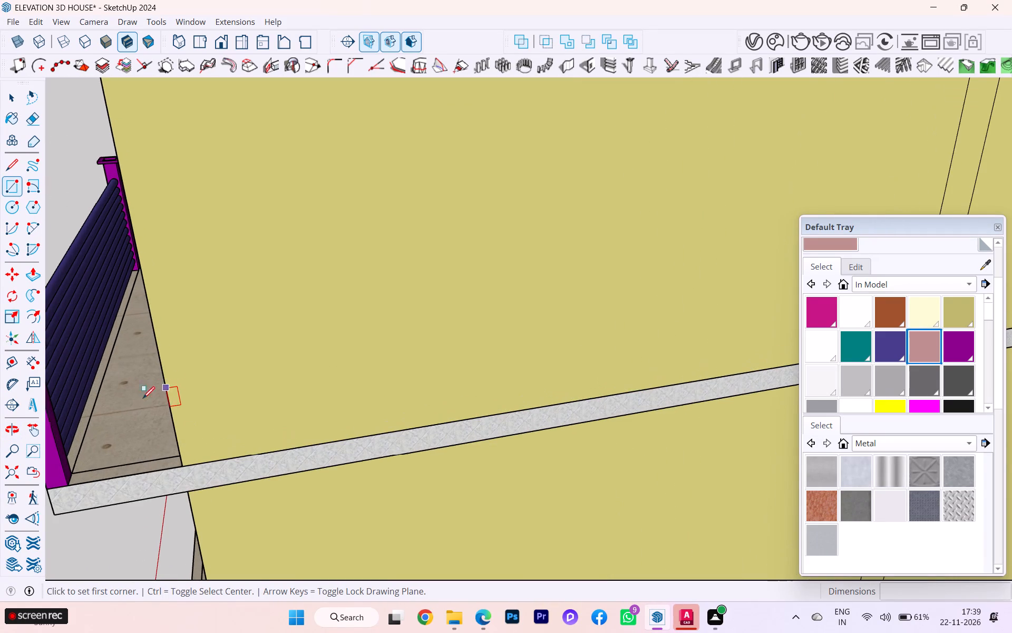
pyautogui.click(72, 471)
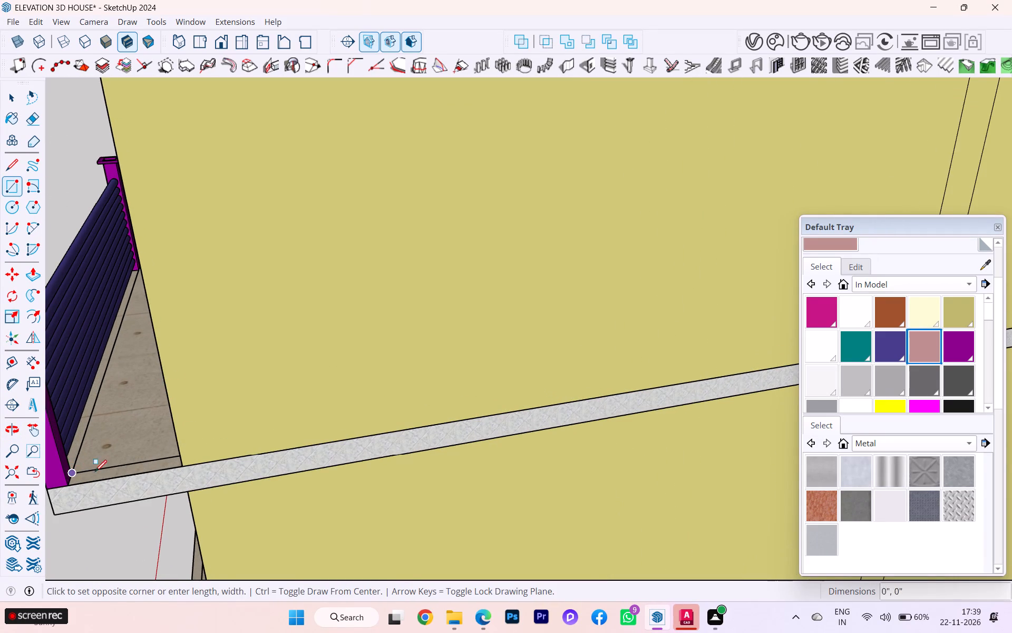
pyautogui.scroll(5, 138, 471)
pyautogui.scroll(3, 193, 476)
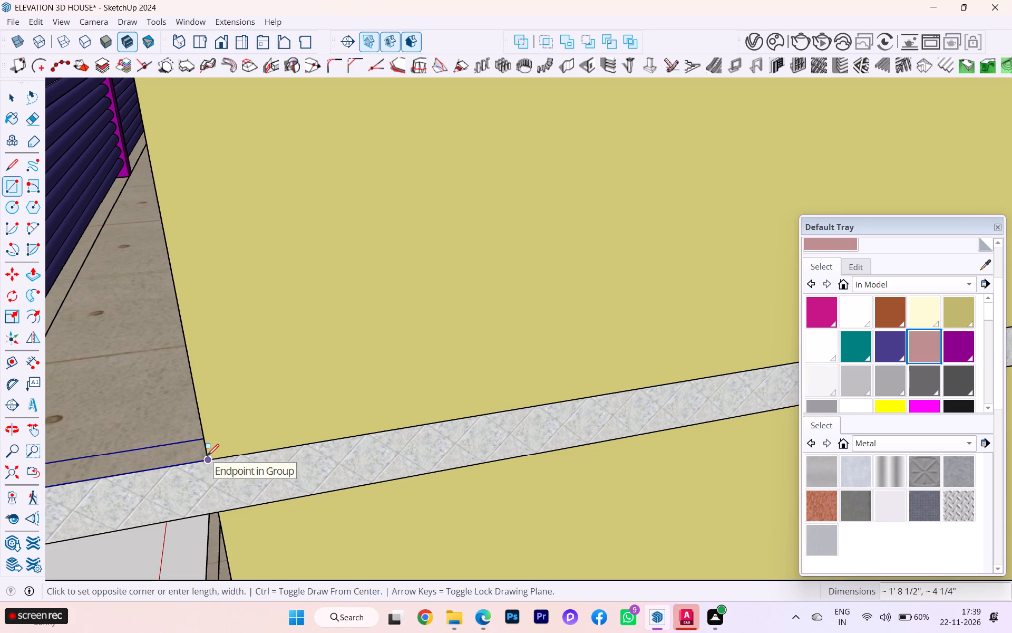
pyautogui.click(207, 456)
pyautogui.scroll(-3, 270, 414)
pyautogui.moveTo(286, 407); pyautogui.dragTo(374, 399, button='middle')
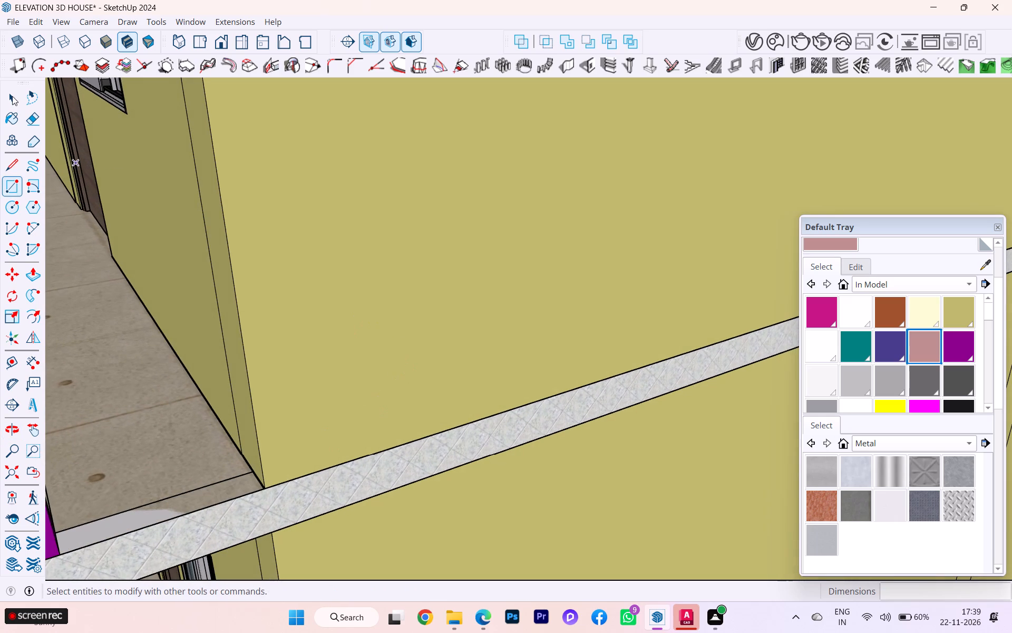
# Extrude the rectangle at the balcony end 13' 6" upward, level with the parapet's top.
pyautogui.click(11, 92)
pyautogui.click(174, 500)
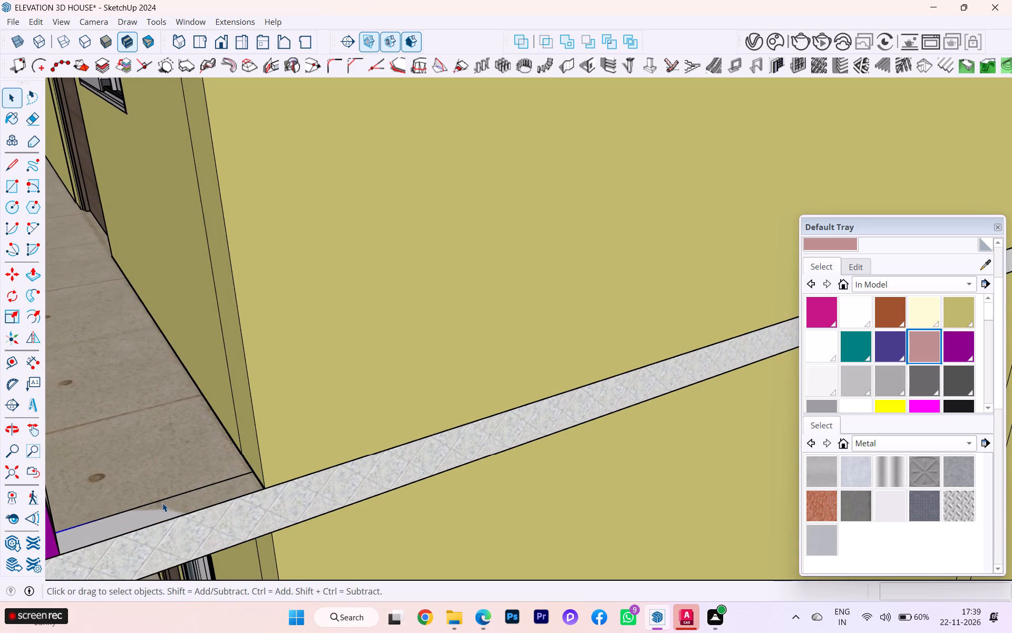
pyautogui.moveTo(159, 509); pyautogui.dragTo(155, 517)
pyautogui.click(219, 497)
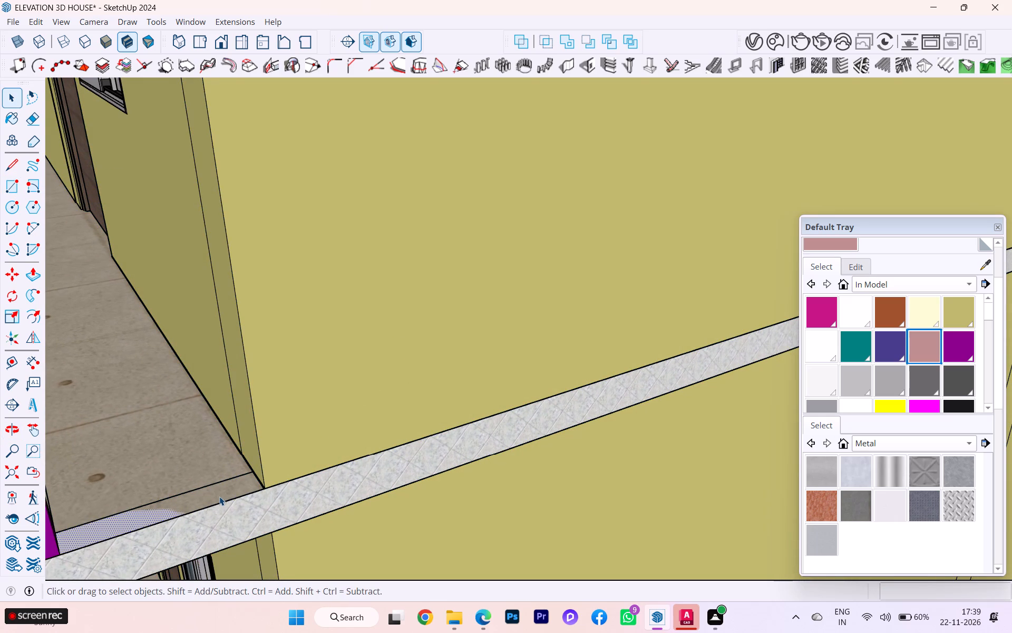
pyautogui.press('p')
pyautogui.click(218, 490)
pyautogui.scroll(-3, 242, 378)
pyautogui.scroll(1, 242, 380)
pyautogui.scroll(-12, 242, 380)
pyautogui.scroll(3, 252, 398)
pyautogui.scroll(-5, 256, 389)
pyautogui.scroll(3, 255, 390)
pyautogui.scroll(-6, 255, 391)
pyautogui.scroll(1, 257, 388)
pyautogui.scroll(-2, 257, 388)
pyautogui.scroll(2, 260, 386)
pyautogui.scroll(-5, 260, 386)
pyautogui.scroll(1, 261, 386)
pyautogui.scroll(-3, 261, 386)
pyautogui.scroll(1, 261, 386)
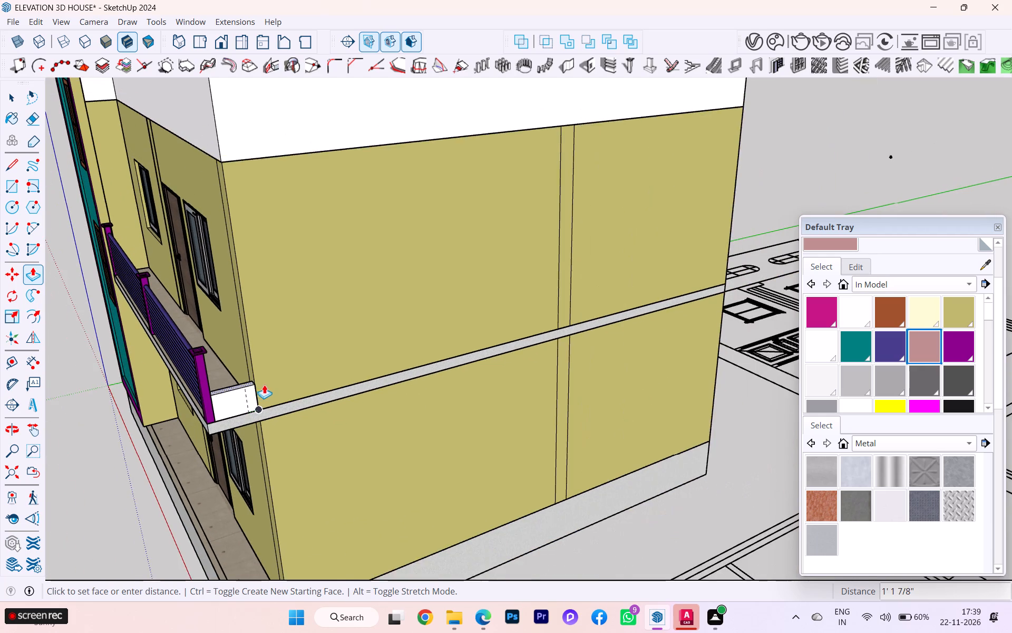
pyautogui.scroll(-2, 265, 386)
pyautogui.scroll(2, 266, 388)
pyautogui.scroll(-6, 266, 388)
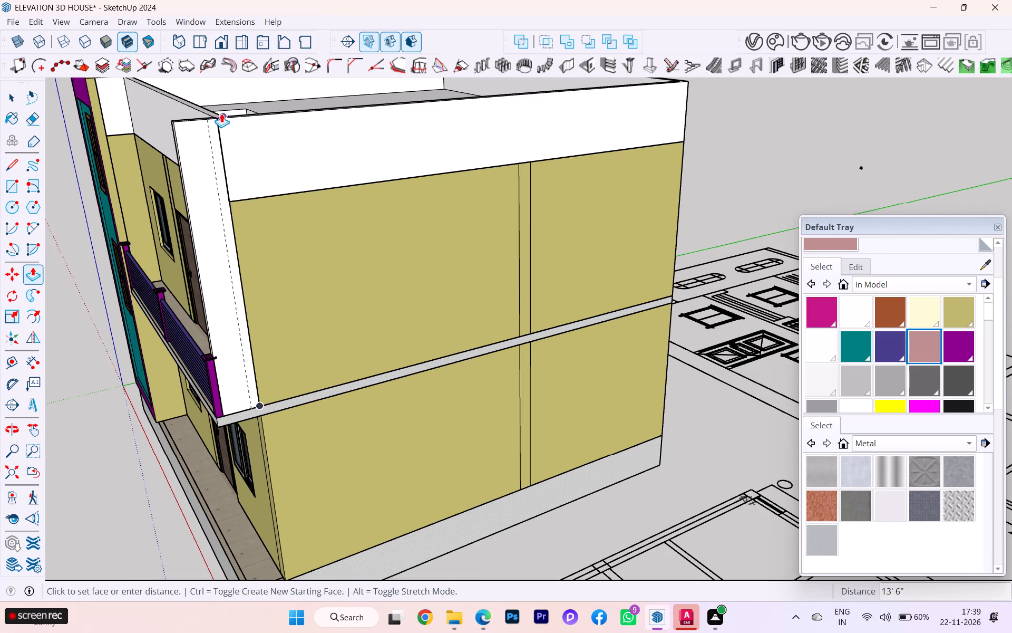
pyautogui.click(221, 113)
# Examine the new balcony end wall against the parapet and stair wall from the front and above.
pyautogui.scroll(-3, 162, 145)
pyautogui.moveTo(168, 170); pyautogui.dragTo(433, 167, button='middle')
pyautogui.scroll(1, 353, 176)
pyautogui.scroll(-2, 352, 176)
pyautogui.scroll(-1, 248, 189)
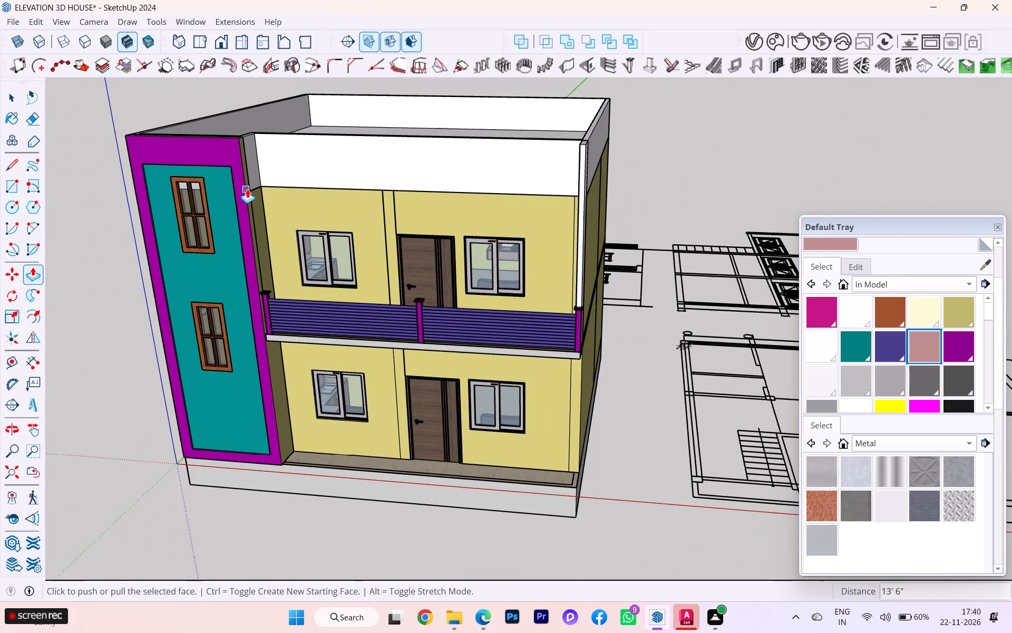
pyautogui.moveTo(244, 189); pyautogui.dragTo(209, 178, button='middle')
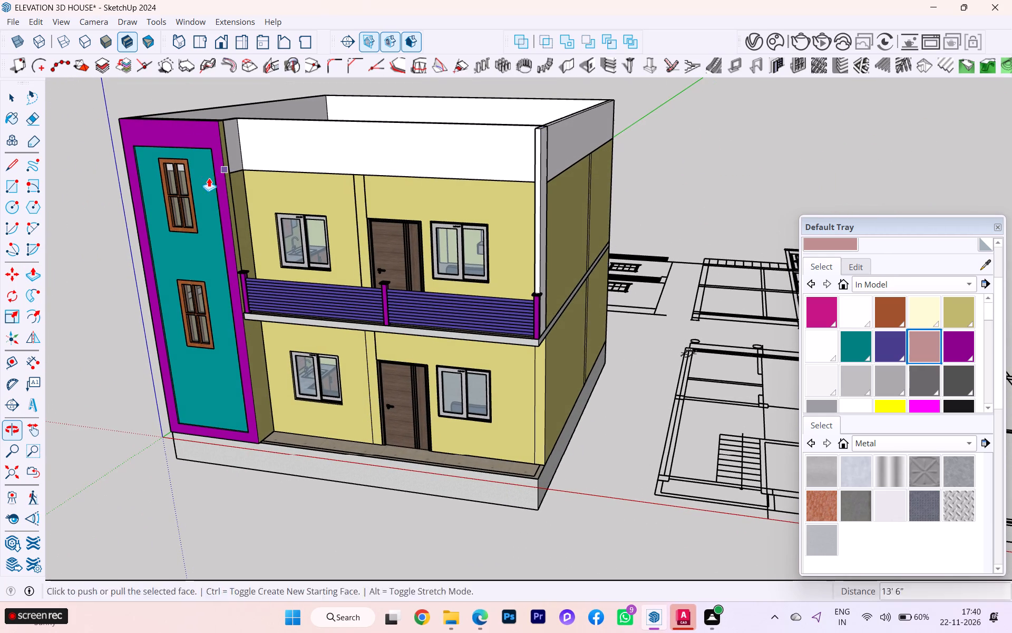
pyautogui.scroll(2, 222, 168)
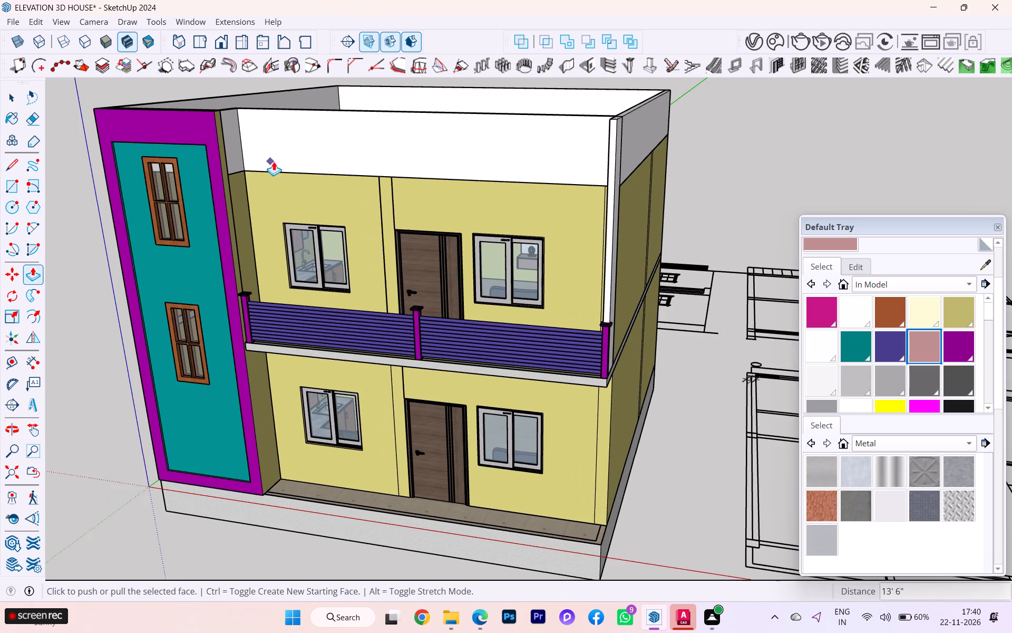
pyautogui.scroll(3, 276, 161)
pyautogui.scroll(-2, 276, 161)
pyautogui.moveTo(275, 161); pyautogui.dragTo(264, 236, button='middle')
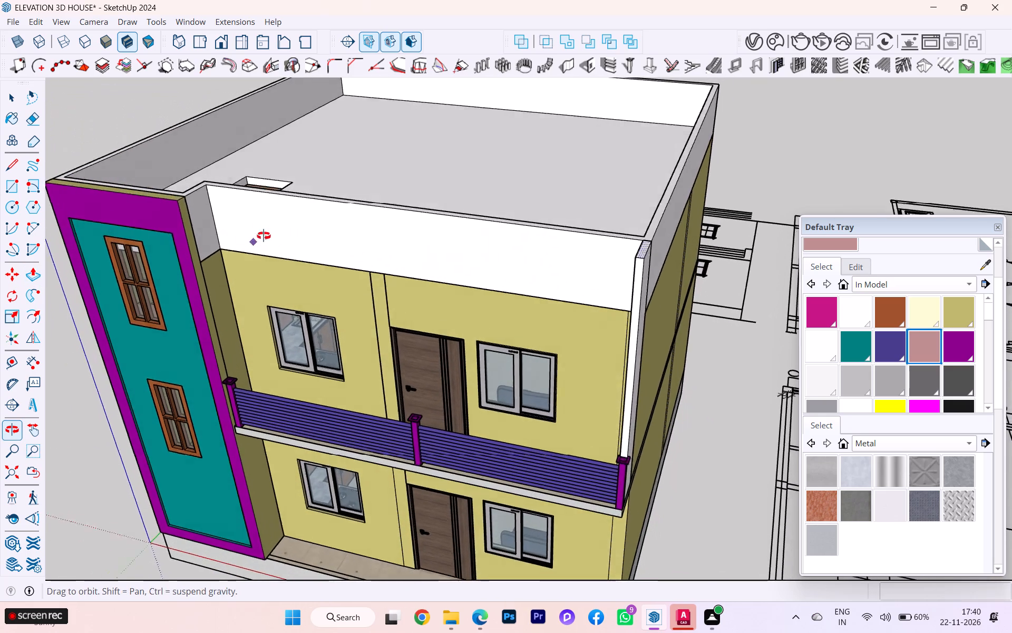
pyautogui.moveTo(264, 236); pyautogui.dragTo(267, 239, button='middle')
# Open the parapet group and draw a 4 1/2" line across its top face at the front corner near the stair wall.
pyautogui.scroll(1, 132, 187)
pyautogui.scroll(2, 72, 119)
pyautogui.click(37, 89)
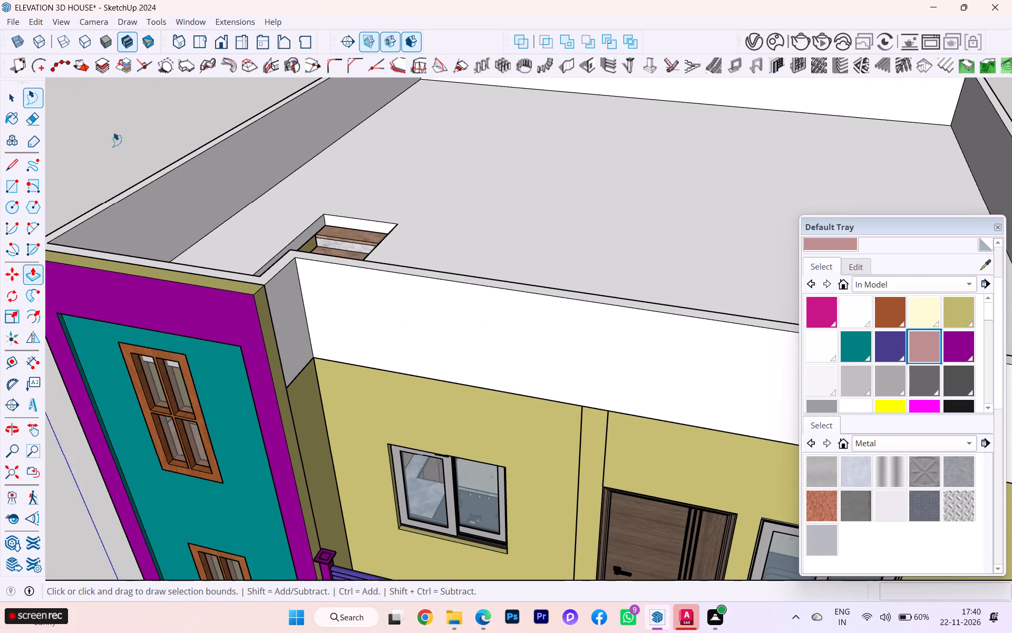
pyautogui.scroll(7, 309, 252)
pyautogui.scroll(-1, 362, 264)
pyautogui.moveTo(362, 264); pyautogui.dragTo(310, 286, button='middle')
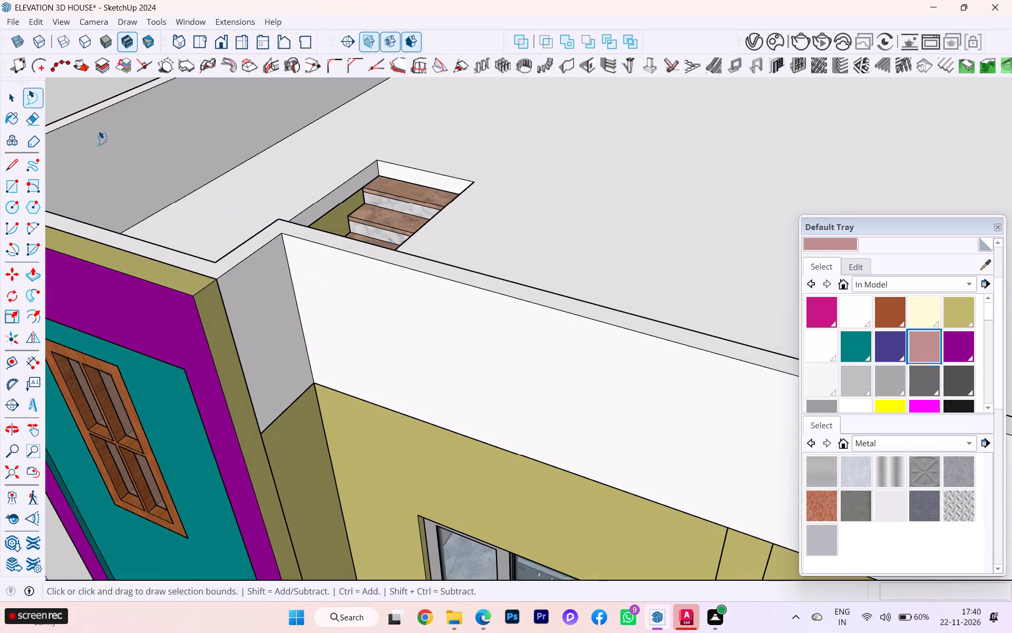
pyautogui.click(16, 95)
pyautogui.scroll(1, 329, 232)
pyautogui.scroll(-1, 328, 233)
pyautogui.scroll(2, 328, 233)
pyautogui.click(380, 253)
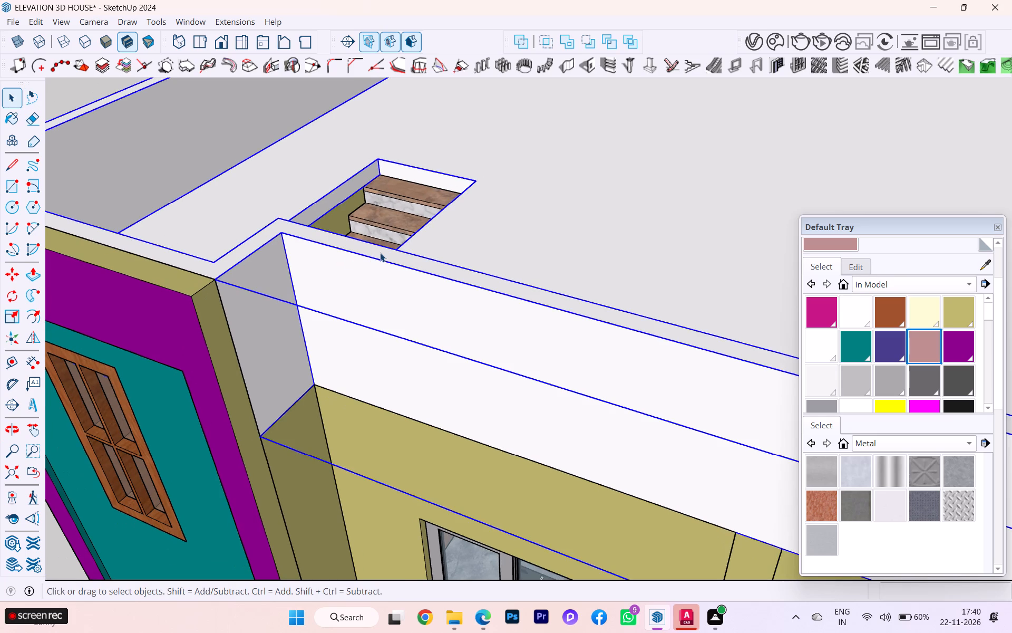
pyautogui.doubleClick(380, 253)
pyautogui.click(392, 259)
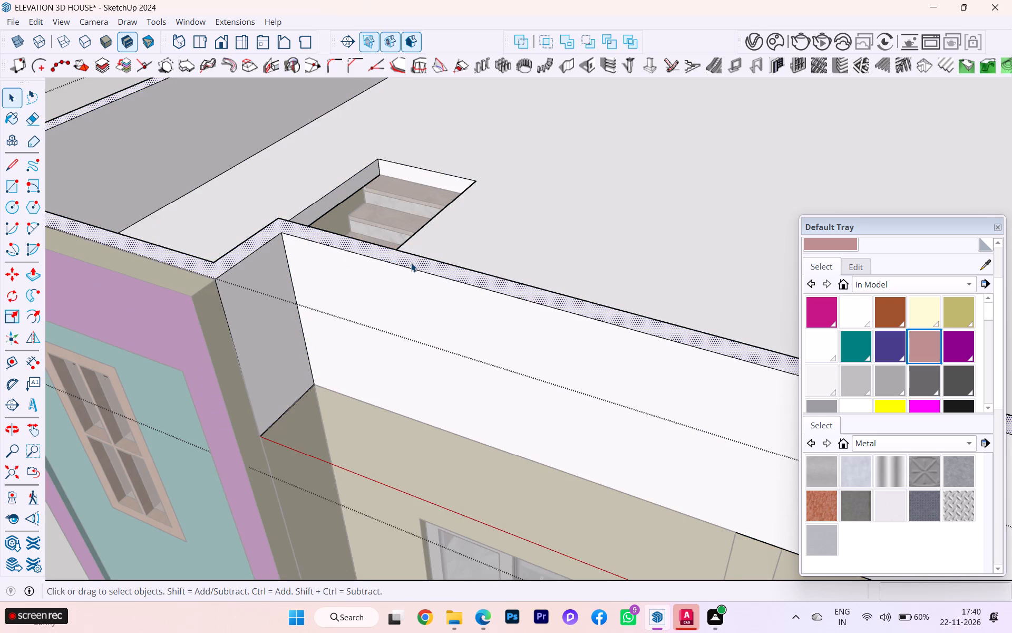
pyautogui.press('l')
pyautogui.scroll(2, 286, 245)
pyautogui.scroll(-1, 286, 244)
pyautogui.scroll(1, 286, 244)
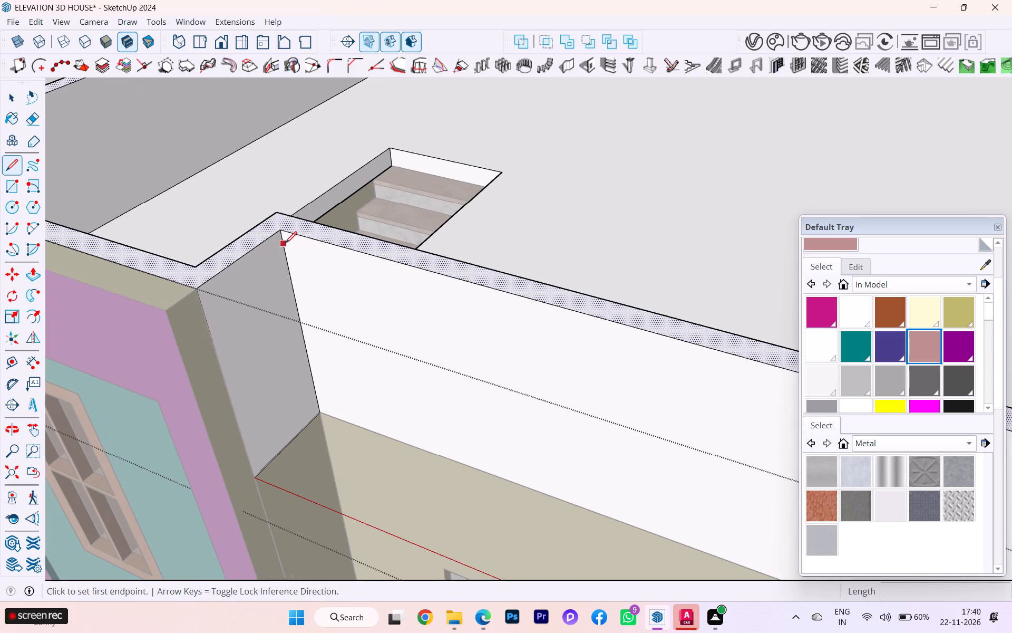
pyautogui.click(277, 231)
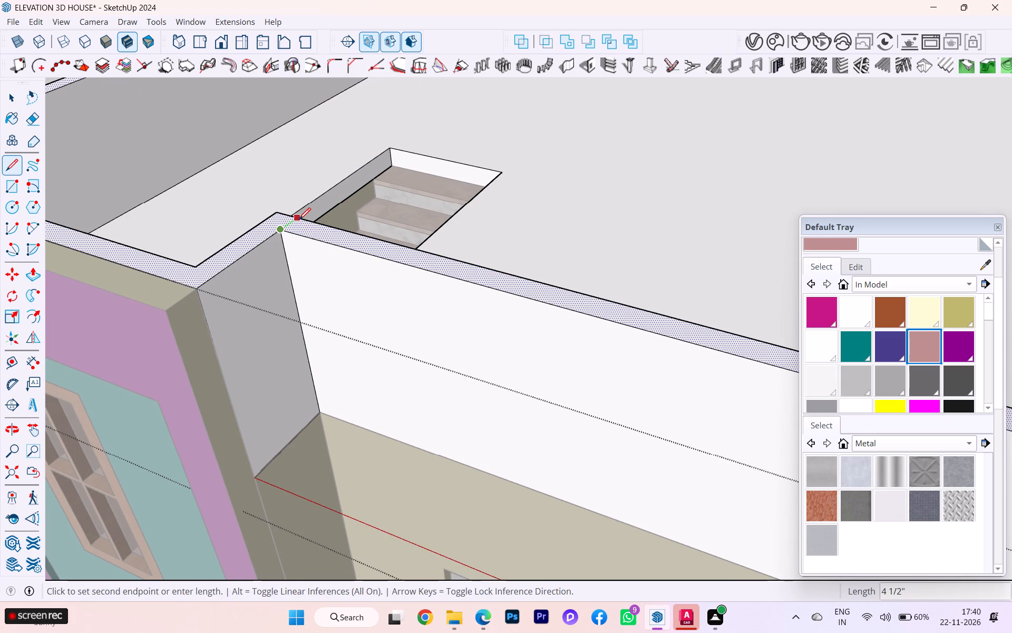
pyautogui.click(299, 219)
# Draw a line across the parapet's top face at the front corner beside the balcony end wall.
pyautogui.scroll(-2, 462, 266)
pyautogui.scroll(-7, 412, 265)
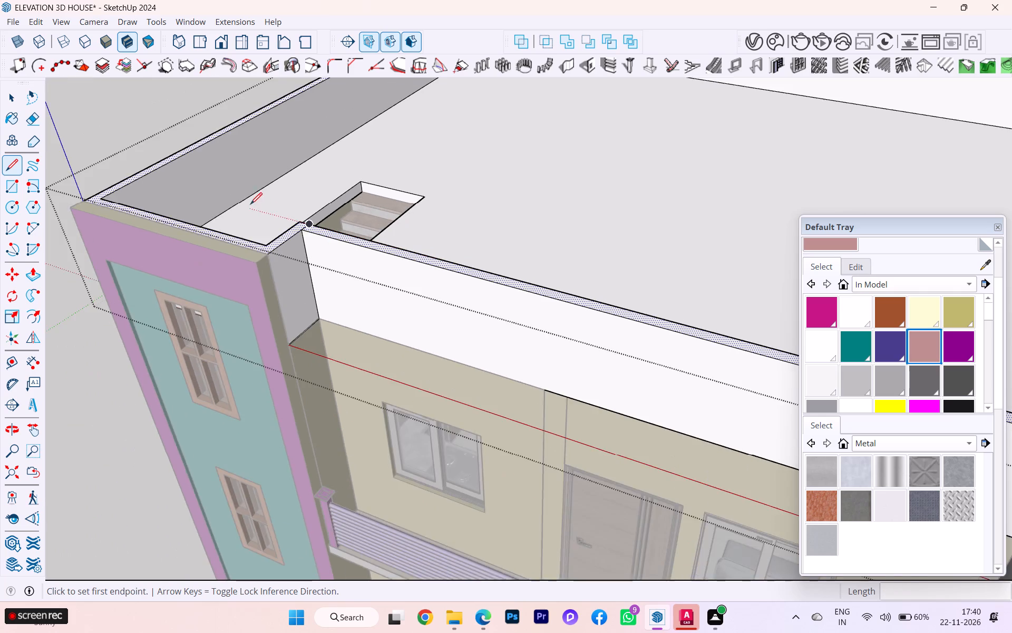
pyautogui.scroll(-2, 254, 202)
pyautogui.scroll(1, 261, 205)
pyautogui.scroll(-3, 261, 205)
pyautogui.scroll(2, 264, 206)
pyautogui.scroll(-1, 265, 206)
pyautogui.scroll(-4, 454, 233)
pyautogui.moveTo(455, 240); pyautogui.dragTo(484, 266, button='middle')
pyautogui.scroll(2, 550, 320)
pyautogui.scroll(-1, 563, 347)
pyautogui.scroll(3, 563, 349)
pyautogui.scroll(-1, 609, 353)
pyautogui.scroll(12, 612, 350)
pyautogui.scroll(-1, 707, 340)
pyautogui.scroll(5, 707, 340)
pyautogui.scroll(-1, 704, 340)
pyautogui.scroll(3, 704, 340)
pyautogui.scroll(-1, 690, 335)
pyautogui.scroll(2, 690, 336)
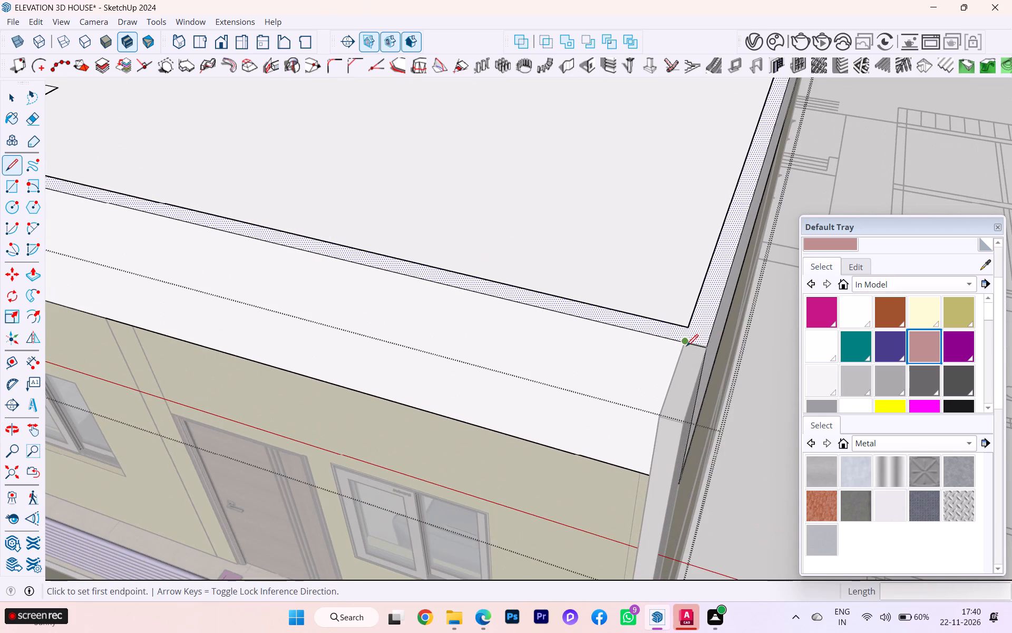
pyautogui.click(686, 346)
pyautogui.click(687, 324)
pyautogui.press('space')
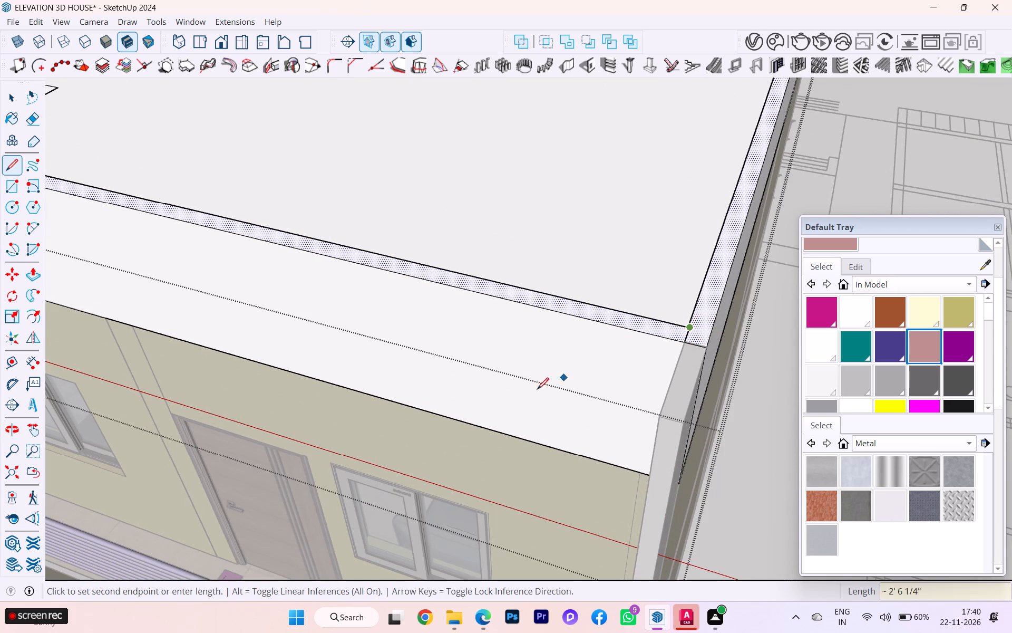
# Push the parapet's top face down 3'.
pyautogui.press('p')
pyautogui.click(593, 314)
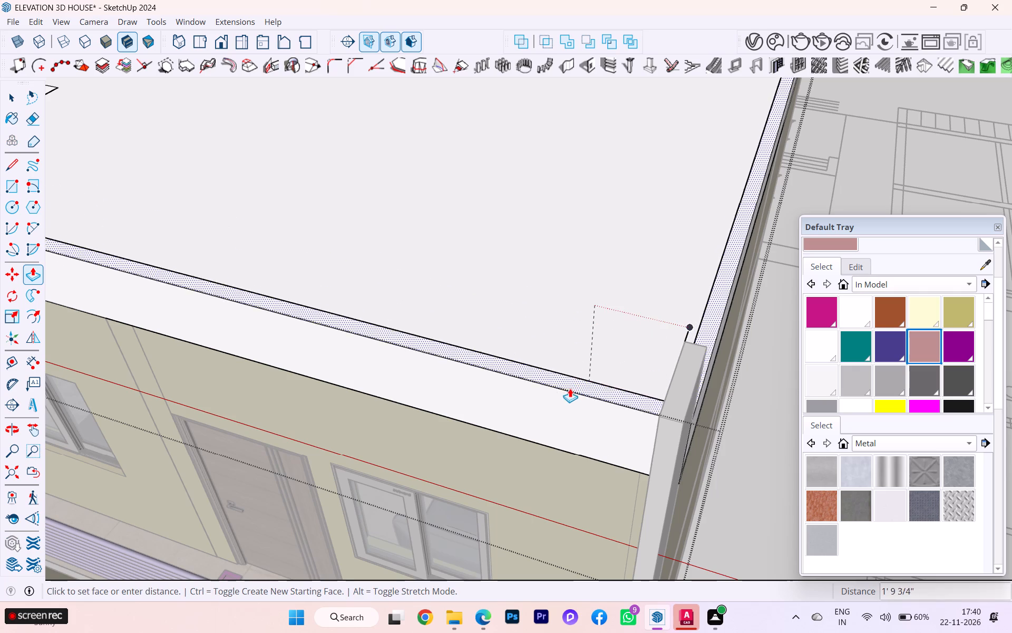
pyautogui.click(588, 452)
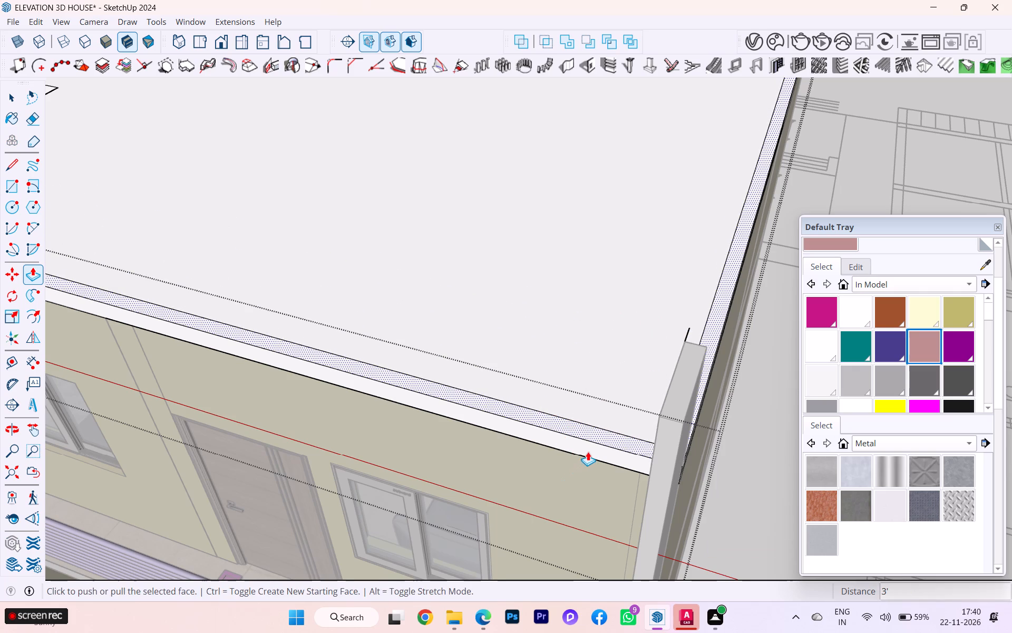
# Extrude the lowered parapet's front face outward about 1' 7 3/8" over the balcony, up to the stair wall's outer corner.
pyautogui.scroll(-1, 593, 372)
pyautogui.moveTo(596, 358); pyautogui.dragTo(607, 339, button='middle')
pyautogui.scroll(3, 544, 414)
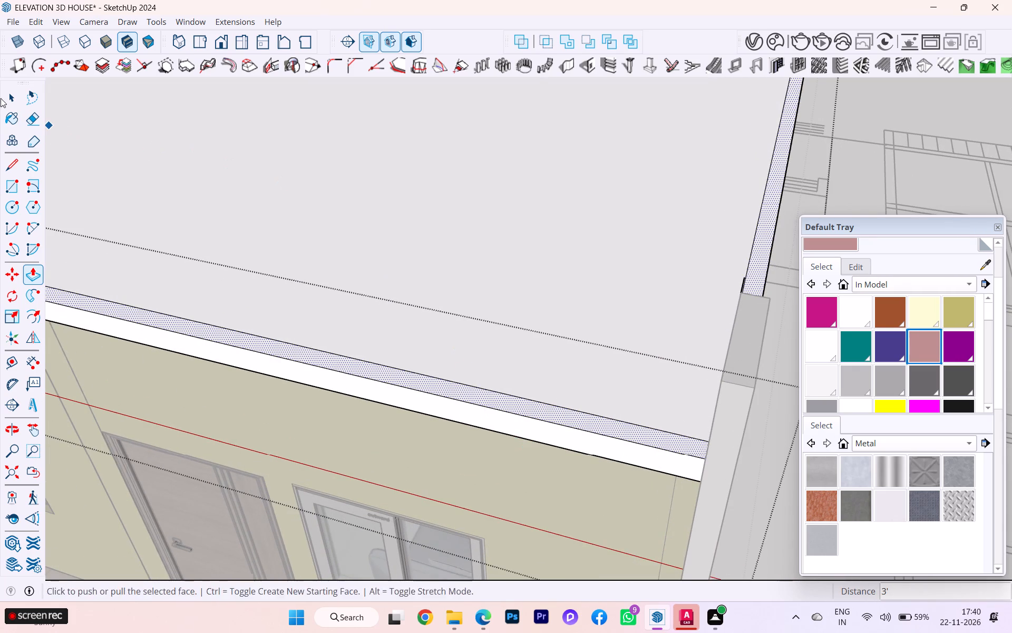
pyautogui.click(8, 96)
pyautogui.click(277, 368)
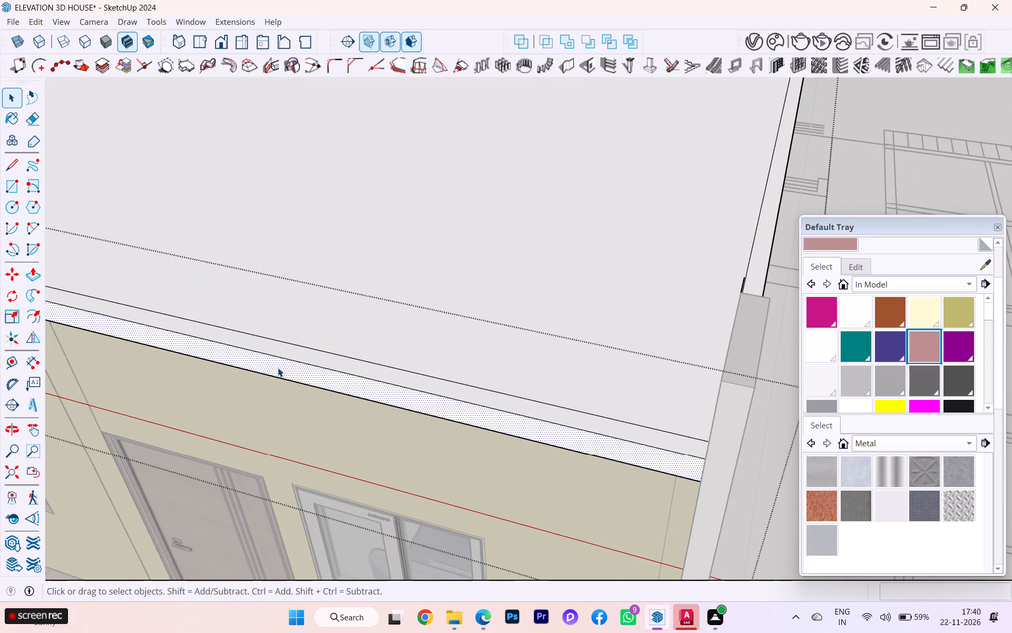
pyautogui.press('p')
pyautogui.click(278, 367)
pyautogui.scroll(-8, 317, 337)
pyautogui.scroll(-1, 389, 308)
pyautogui.scroll(3, 389, 308)
pyautogui.scroll(-1, 390, 308)
pyautogui.scroll(1, 390, 308)
pyautogui.scroll(-8, 392, 308)
pyautogui.scroll(1, 401, 305)
pyautogui.scroll(-1, 401, 305)
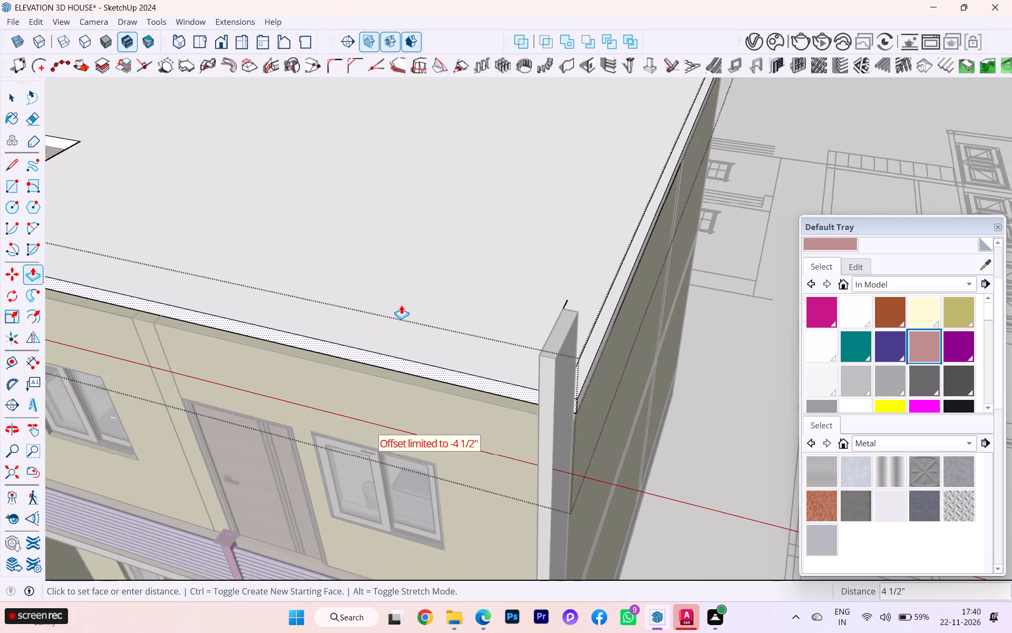
pyautogui.scroll(-2, 401, 305)
pyautogui.scroll(6, 387, 304)
pyautogui.scroll(-2, 386, 304)
pyautogui.scroll(3, 184, 313)
pyautogui.scroll(-3, 192, 313)
pyautogui.scroll(-1, 364, 305)
pyautogui.scroll(1, 365, 306)
pyautogui.scroll(-3, 366, 306)
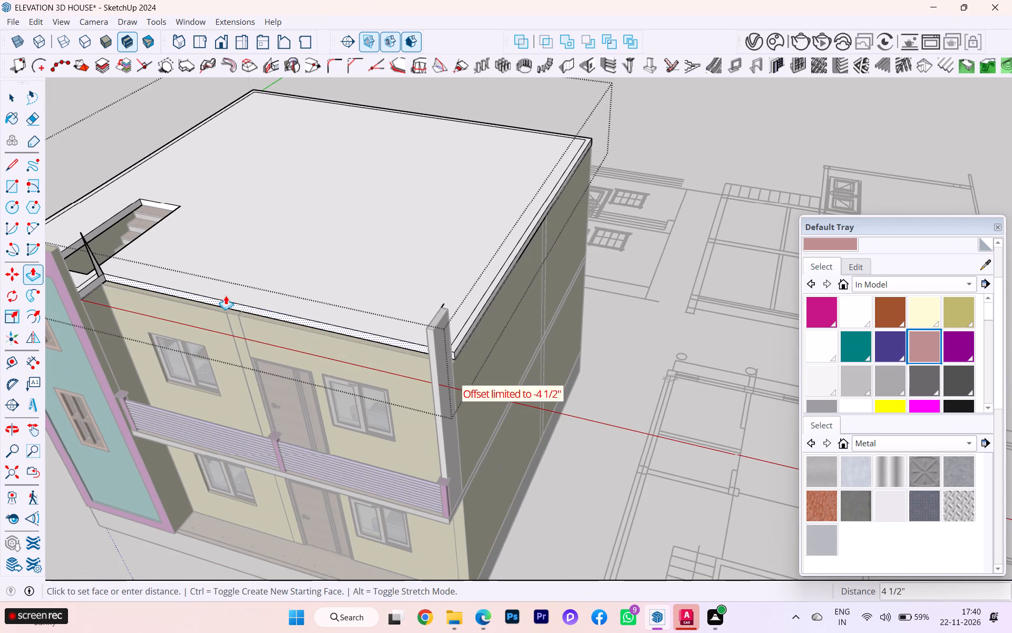
pyautogui.scroll(6, 95, 293)
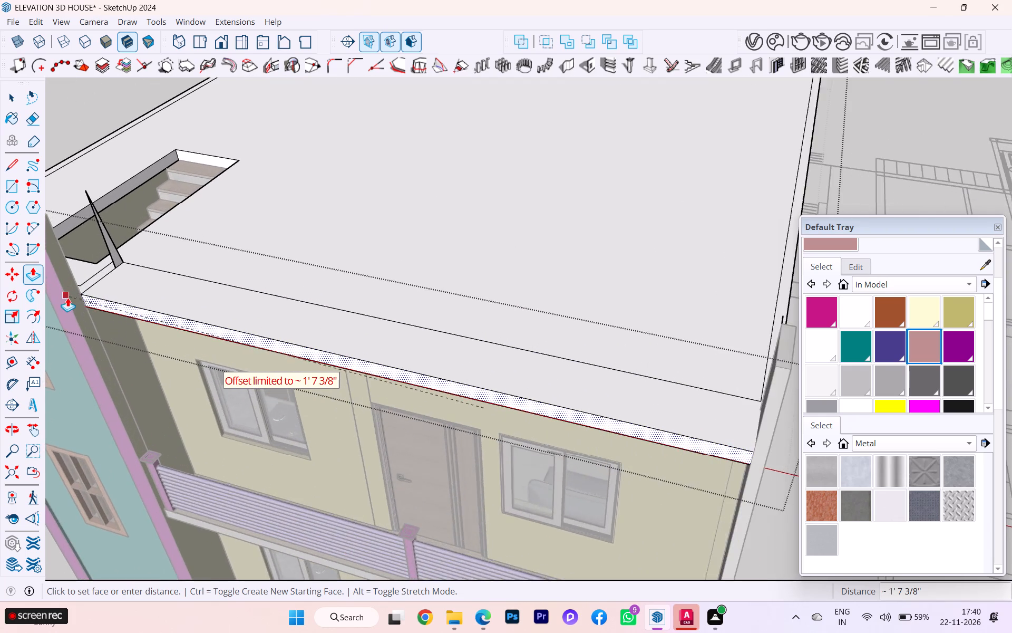
pyautogui.scroll(4, 74, 301)
pyautogui.scroll(-1, 96, 306)
pyautogui.scroll(2, 96, 306)
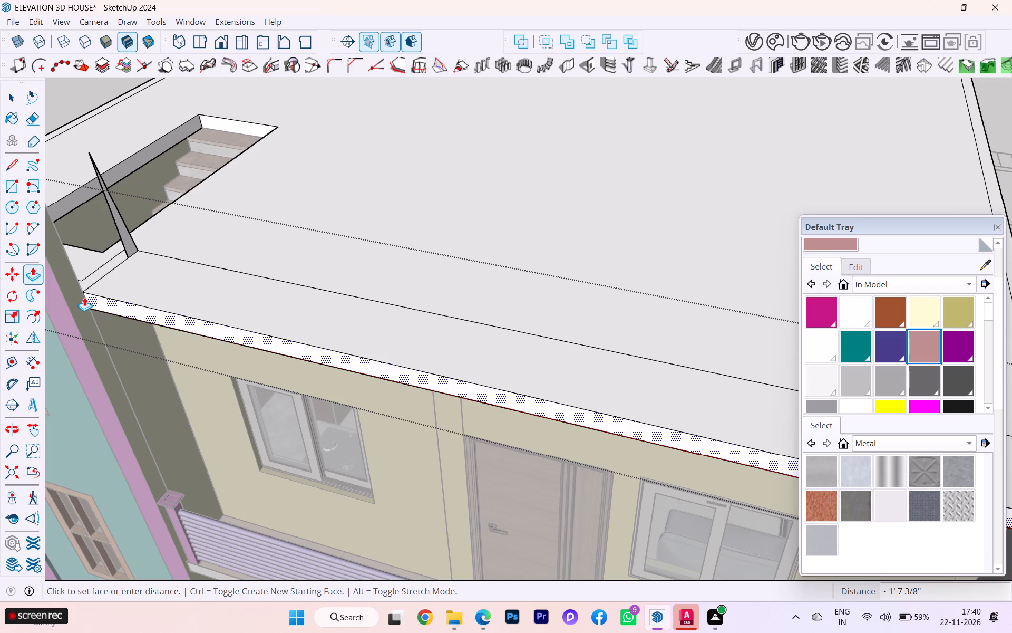
pyautogui.click(73, 299)
# Examine the lowered parapet and its front extension from the front, the side and above.
pyautogui.scroll(-2, 284, 264)
pyautogui.scroll(1, 287, 264)
pyautogui.scroll(-3, 288, 264)
pyautogui.moveTo(295, 257); pyautogui.dragTo(354, 223, button='middle')
pyautogui.scroll(4, 280, 206)
pyautogui.scroll(-1, 245, 196)
pyautogui.scroll(1, 244, 193)
pyautogui.scroll(-1, 249, 191)
pyautogui.moveTo(241, 194); pyautogui.dragTo(192, 247, button='middle')
pyautogui.scroll(-4, 451, 168)
pyautogui.moveTo(467, 175); pyautogui.dragTo(441, 187, button='middle')
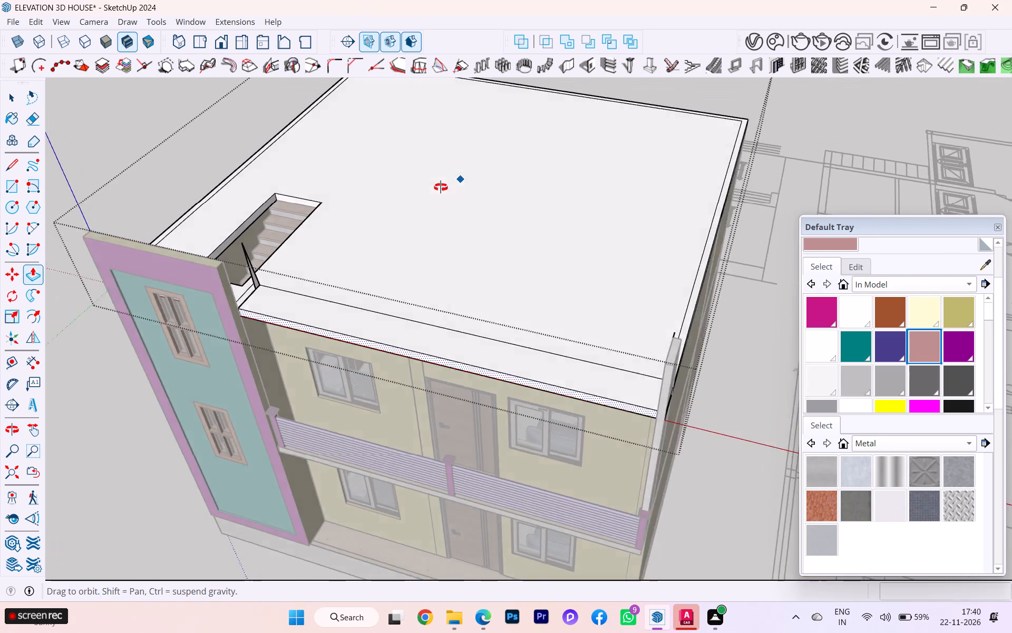
pyautogui.moveTo(441, 187); pyautogui.dragTo(227, 224, button='middle')
pyautogui.scroll(-3, 472, 232)
pyautogui.scroll(1, 256, 171)
pyautogui.scroll(-1, 255, 171)
pyautogui.scroll(2, 255, 171)
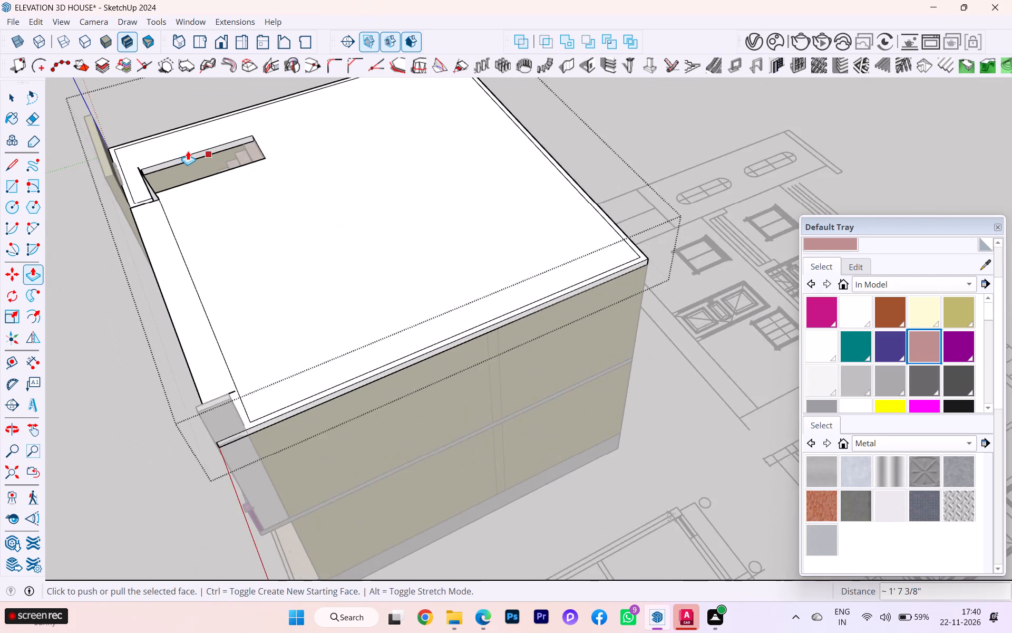
pyautogui.scroll(1, 174, 155)
pyautogui.moveTo(178, 156); pyautogui.dragTo(423, 124, button='middle')
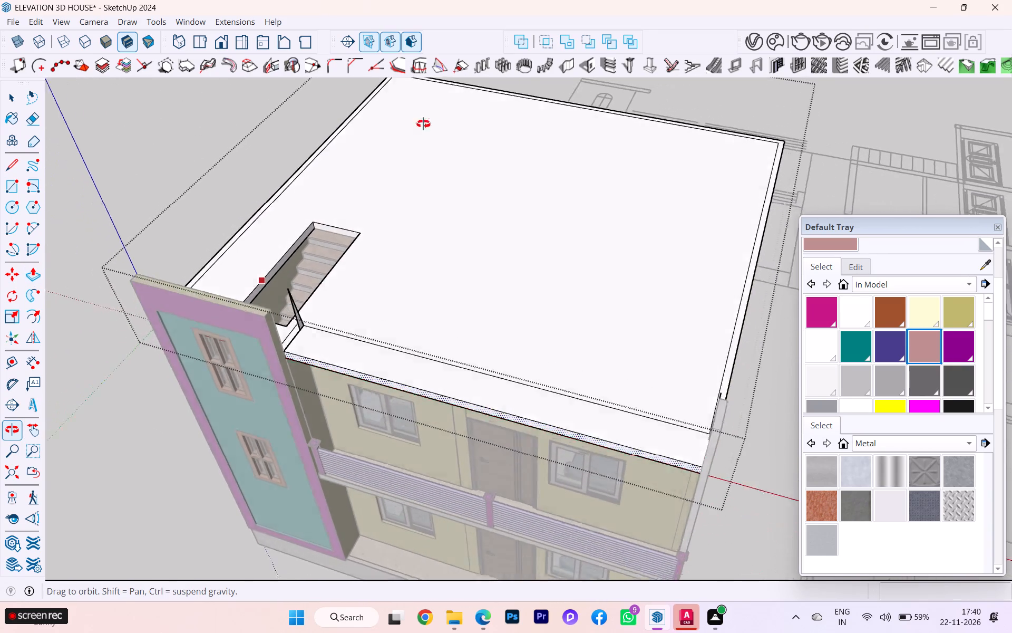
pyautogui.moveTo(423, 124); pyautogui.dragTo(432, 120, button='middle')
# Erase the leftover sliver edge standing above the roof beside the stair opening.
pyautogui.scroll(2, 414, 135)
pyautogui.scroll(1, 365, 189)
pyautogui.scroll(4, 343, 299)
pyautogui.scroll(2, 269, 315)
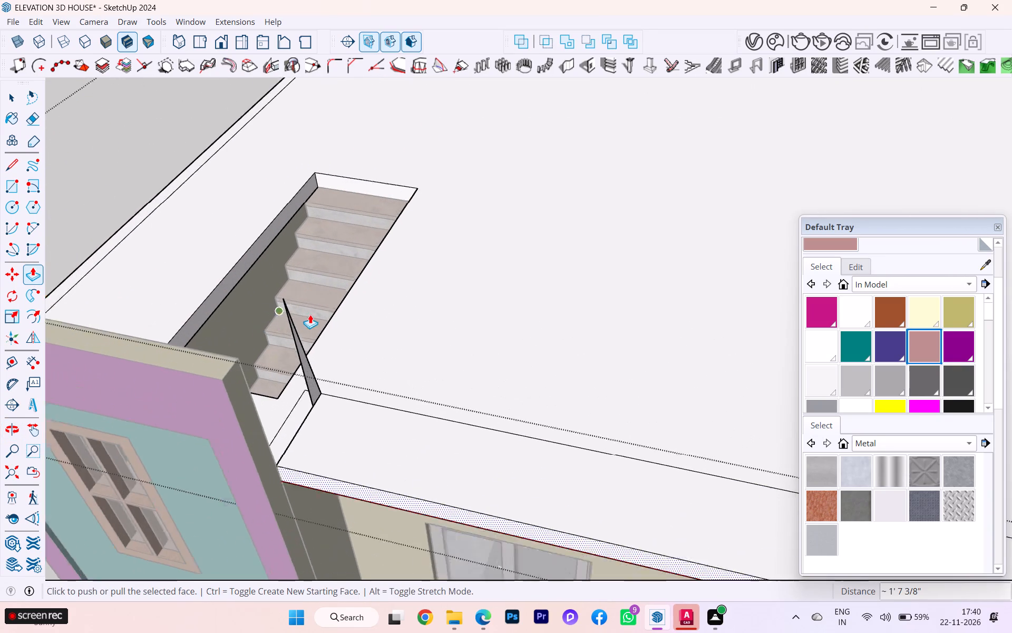
pyautogui.scroll(1, 310, 314)
pyautogui.click(36, 121)
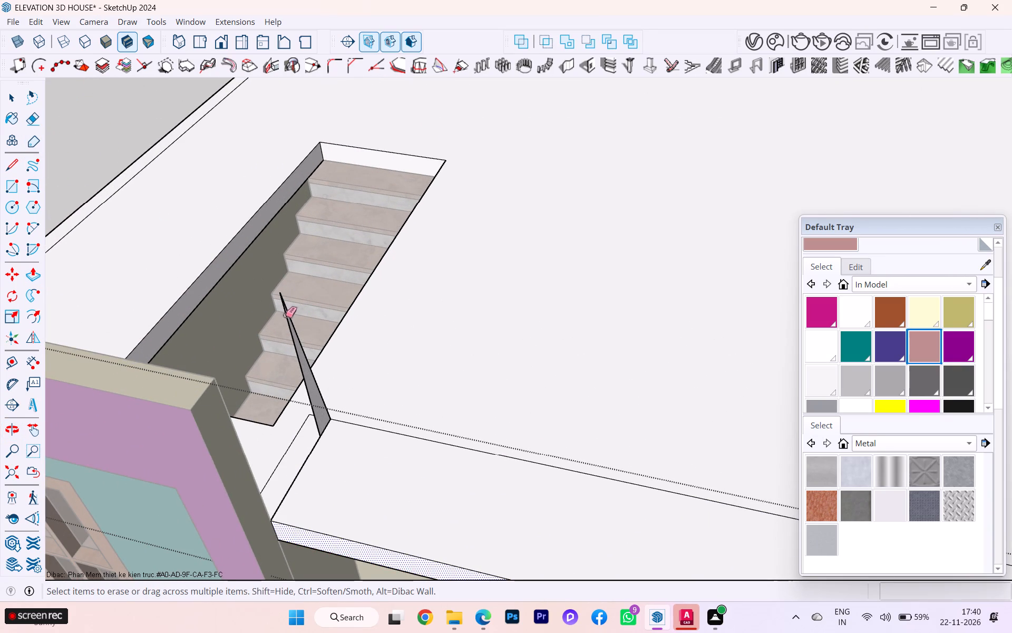
pyautogui.click(286, 315)
# Select the top face beside the stair wall to check whether the corner line separates the parapet strip from the front extension.
pyautogui.scroll(-2, 367, 309)
pyautogui.moveTo(377, 297); pyautogui.dragTo(229, 306, button='middle')
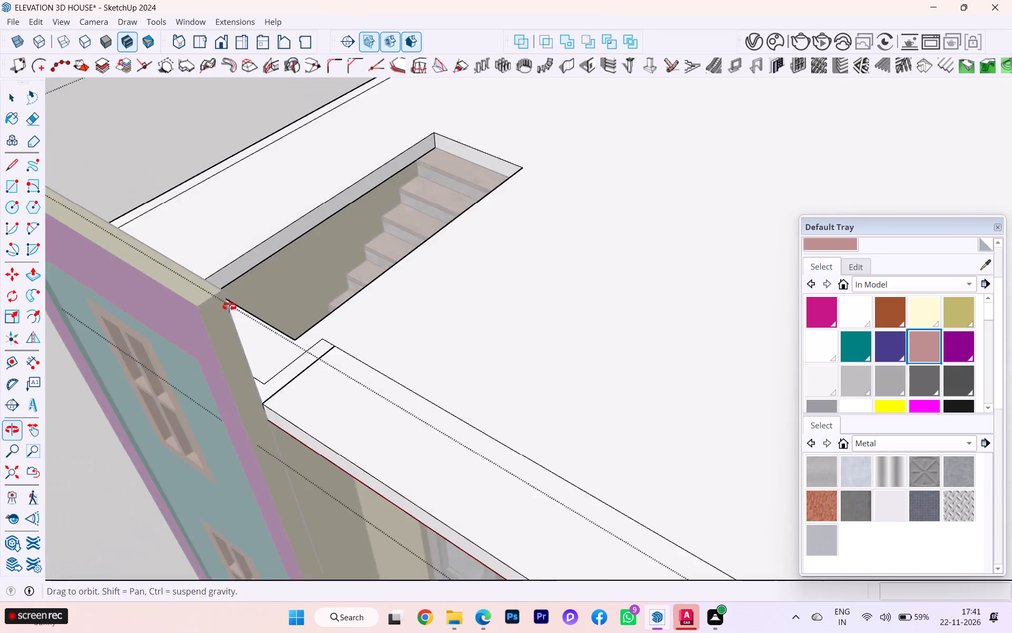
pyautogui.moveTo(229, 306); pyautogui.dragTo(81, 316, button='middle')
pyautogui.scroll(-1, 358, 225)
pyautogui.moveTo(334, 239); pyautogui.dragTo(254, 309, button='middle')
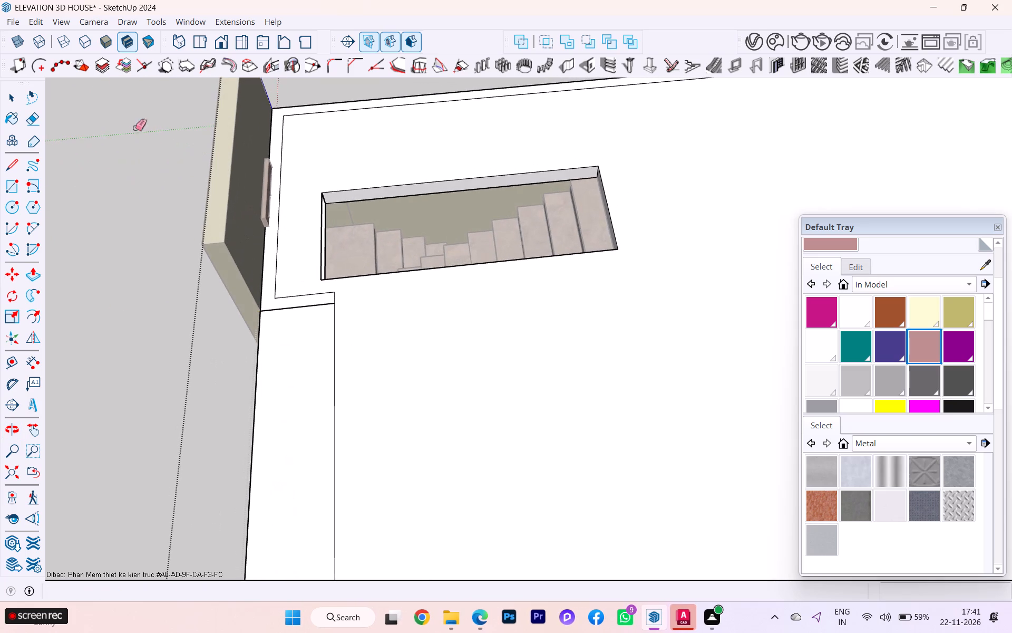
pyautogui.click(13, 108)
pyautogui.click(270, 284)
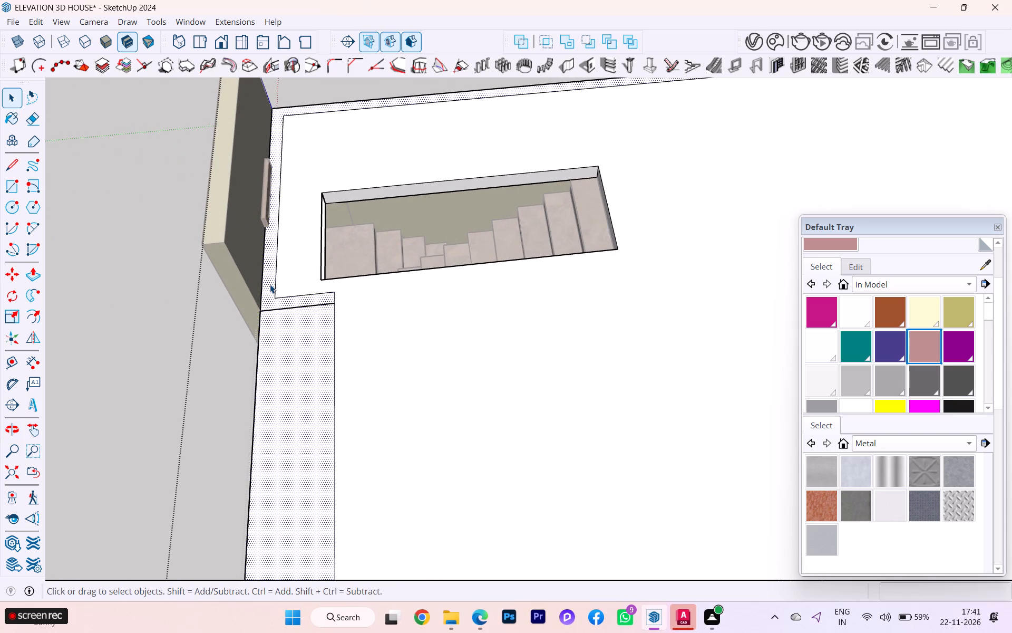
pyautogui.doubleClick(270, 284)
pyautogui.click(268, 291)
# Examine the selected top face around the corner line beside the stair wall from close up.
pyautogui.scroll(5, 274, 302)
pyautogui.scroll(-1, 274, 302)
pyautogui.scroll(6, 274, 302)
pyautogui.scroll(-1, 244, 316)
pyautogui.scroll(3, 244, 316)
pyautogui.scroll(-1, 244, 316)
pyautogui.scroll(2, 244, 316)
pyautogui.scroll(-2, 244, 316)
pyautogui.scroll(4, 244, 316)
pyautogui.scroll(-1, 267, 328)
pyautogui.scroll(8, 267, 328)
pyautogui.moveTo(300, 329); pyautogui.dragTo(561, 208, button='middle')
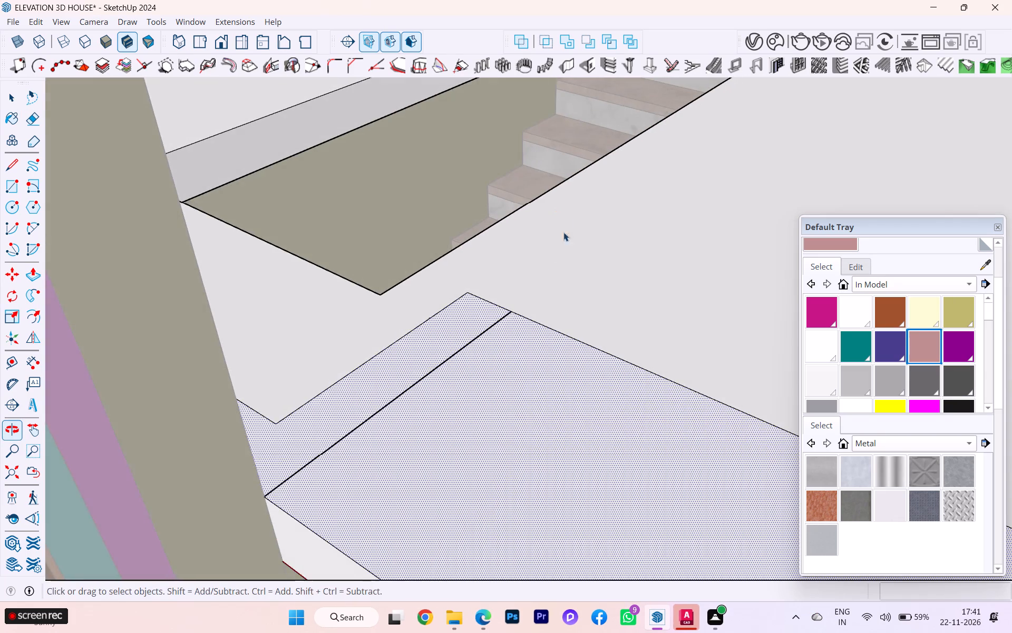
pyautogui.scroll(-3, 465, 287)
pyautogui.moveTo(439, 309); pyautogui.dragTo(409, 324, button='middle')
pyautogui.scroll(5, 338, 444)
pyautogui.scroll(-3, 262, 428)
pyautogui.scroll(2, 262, 428)
pyautogui.moveTo(271, 427); pyautogui.dragTo(233, 474, button='middle')
pyautogui.scroll(1, 251, 434)
pyautogui.scroll(-1, 251, 433)
pyautogui.scroll(3, 251, 433)
pyautogui.moveTo(256, 415); pyautogui.dragTo(170, 440, button='middle')
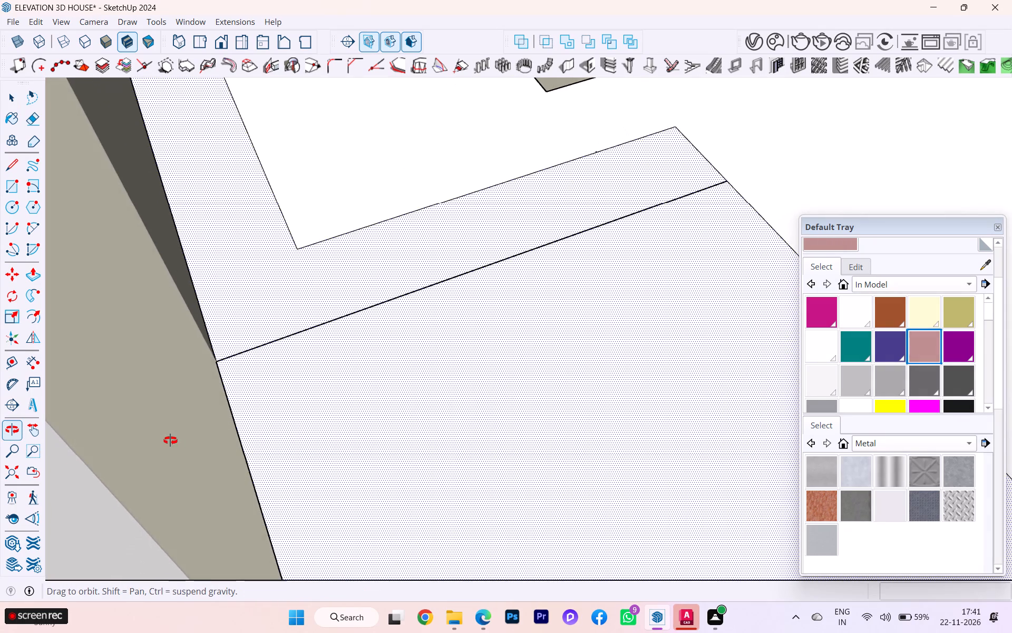
pyautogui.moveTo(170, 440); pyautogui.dragTo(187, 423, button='middle')
pyautogui.scroll(15, 227, 389)
pyautogui.scroll(-1, 212, 350)
pyautogui.scroll(7, 208, 350)
pyautogui.click(183, 338)
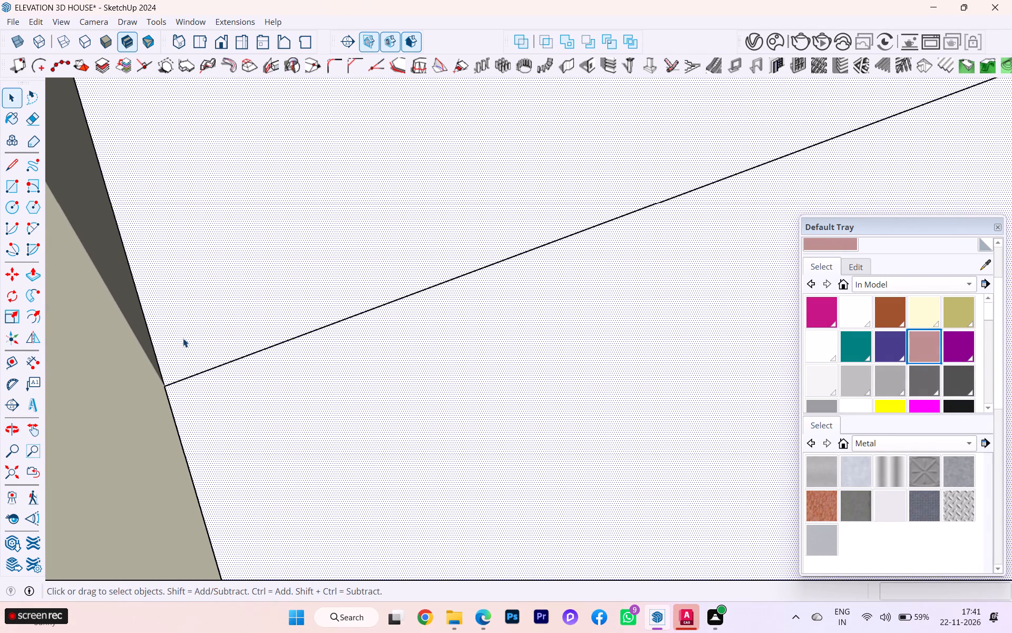
# Examine the front extension's top face along the roof edge and at its far end by the balcony end wall.
pyautogui.scroll(-9, 297, 276)
pyautogui.scroll(1, 406, 235)
pyautogui.scroll(-3, 406, 235)
pyautogui.scroll(1, 406, 235)
pyautogui.scroll(-3, 406, 235)
pyautogui.scroll(5, 404, 203)
pyautogui.scroll(-2, 404, 203)
pyautogui.scroll(1, 404, 203)
pyautogui.scroll(-3, 404, 203)
pyautogui.scroll(1, 404, 198)
pyautogui.scroll(-1, 404, 198)
pyautogui.scroll(2, 404, 198)
pyautogui.scroll(-2, 404, 198)
pyautogui.scroll(1, 404, 198)
pyautogui.scroll(-1, 404, 195)
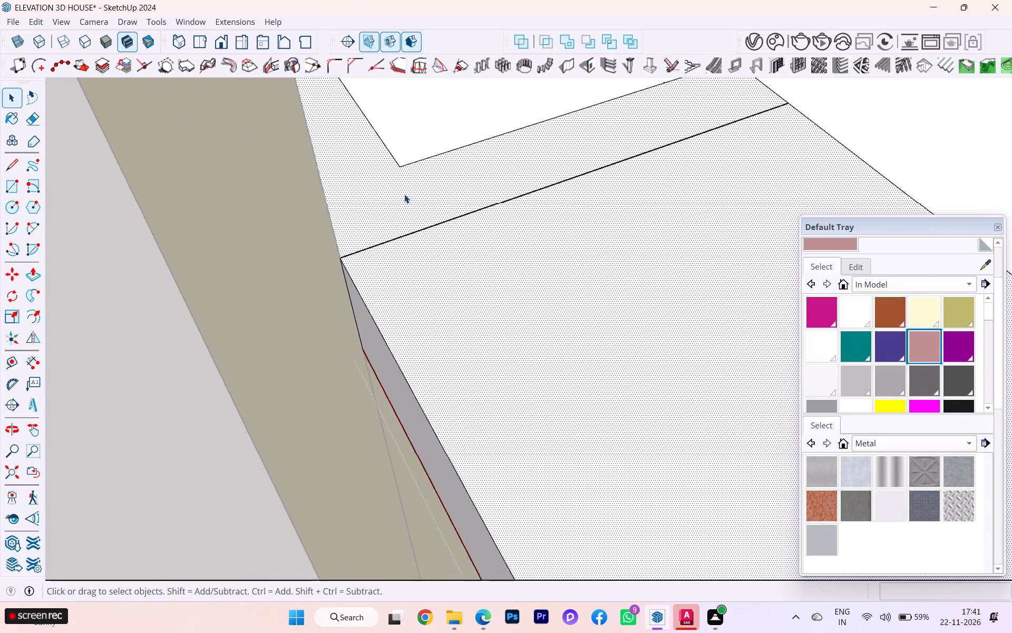
pyautogui.scroll(1, 404, 195)
pyautogui.scroll(-6, 404, 195)
pyautogui.scroll(6, 408, 188)
pyautogui.scroll(-3, 408, 188)
pyautogui.scroll(2, 410, 186)
pyautogui.scroll(-9, 410, 186)
pyautogui.scroll(1, 400, 161)
pyautogui.scroll(-5, 400, 161)
pyautogui.scroll(4, 427, 166)
pyautogui.scroll(-3, 429, 167)
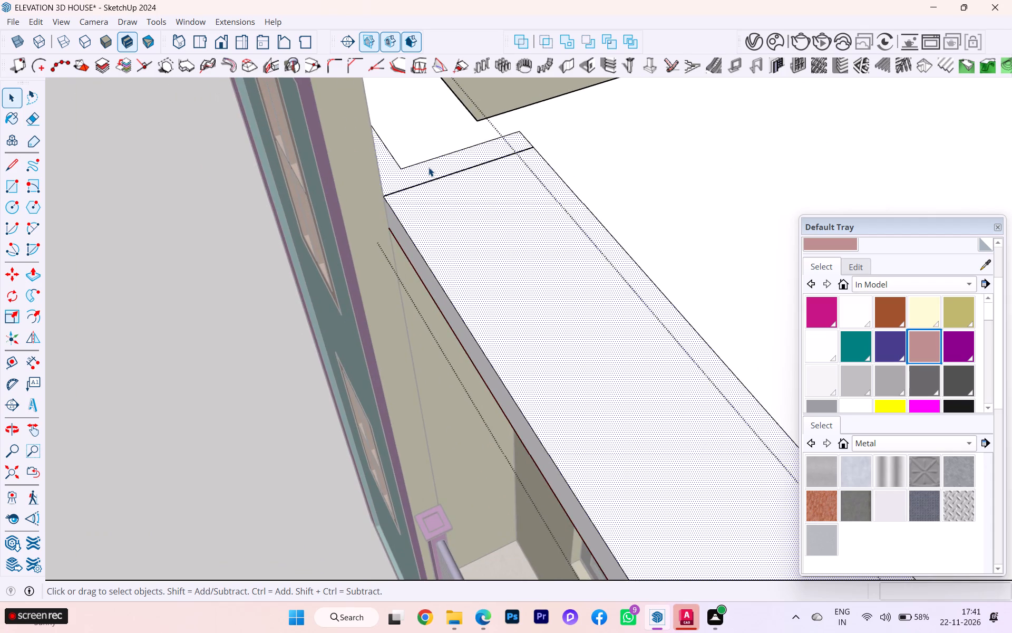
pyautogui.scroll(-8, 429, 167)
pyautogui.scroll(-2, 351, 152)
pyautogui.scroll(9, 351, 152)
pyautogui.scroll(-1, 351, 152)
pyautogui.scroll(-4, 289, 160)
pyautogui.scroll(3, 289, 159)
pyautogui.scroll(-1, 291, 157)
pyautogui.scroll(1, 292, 157)
pyautogui.scroll(-5, 293, 157)
pyautogui.scroll(1, 299, 158)
pyautogui.scroll(-5, 299, 158)
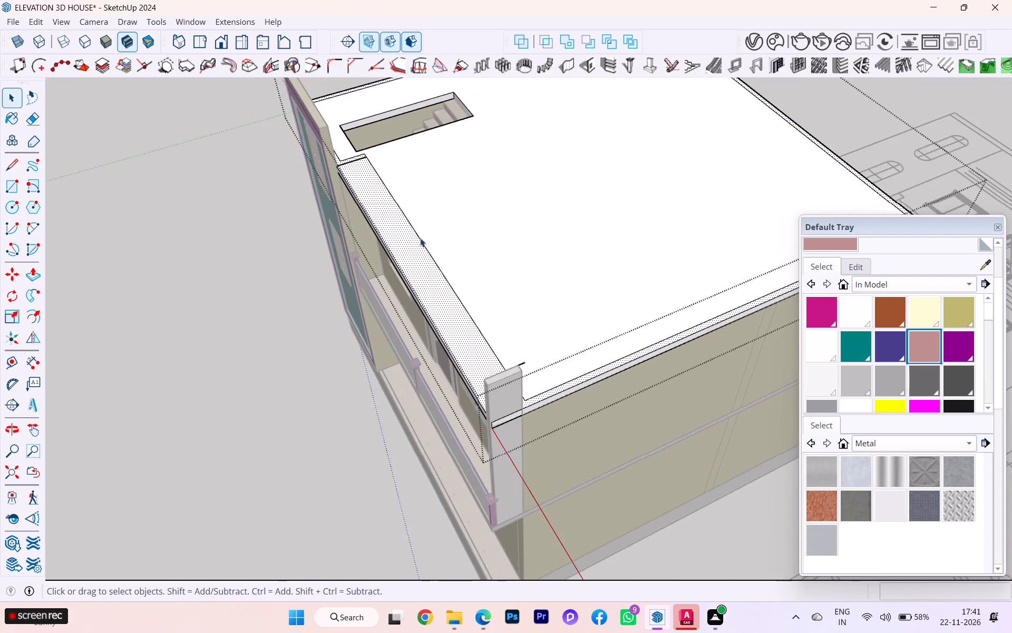
pyautogui.scroll(4, 466, 344)
pyautogui.scroll(5, 539, 374)
pyautogui.moveTo(564, 393); pyautogui.dragTo(755, 375, button='middle')
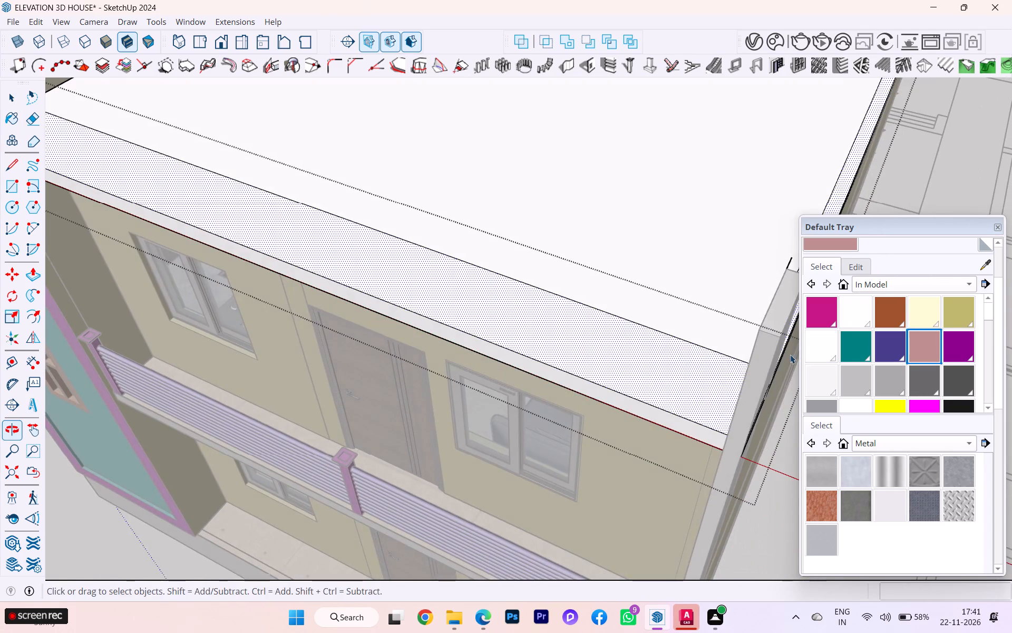
pyautogui.moveTo(780, 358); pyautogui.dragTo(188, 371, button='middle')
pyautogui.scroll(2, 262, 175)
pyautogui.moveTo(297, 190); pyautogui.dragTo(462, 172, button='middle')
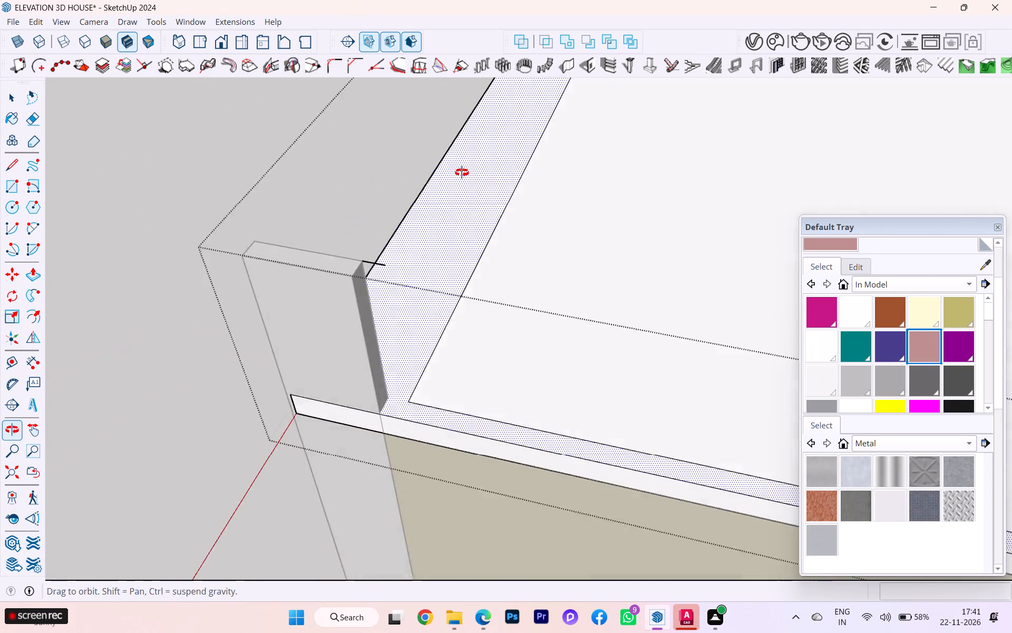
pyautogui.moveTo(462, 172); pyautogui.dragTo(532, 158, button='middle')
# Undo the recent front parapet edits back through its front extension and its lowering.
pyautogui.hotkey('ctrl', 'z')
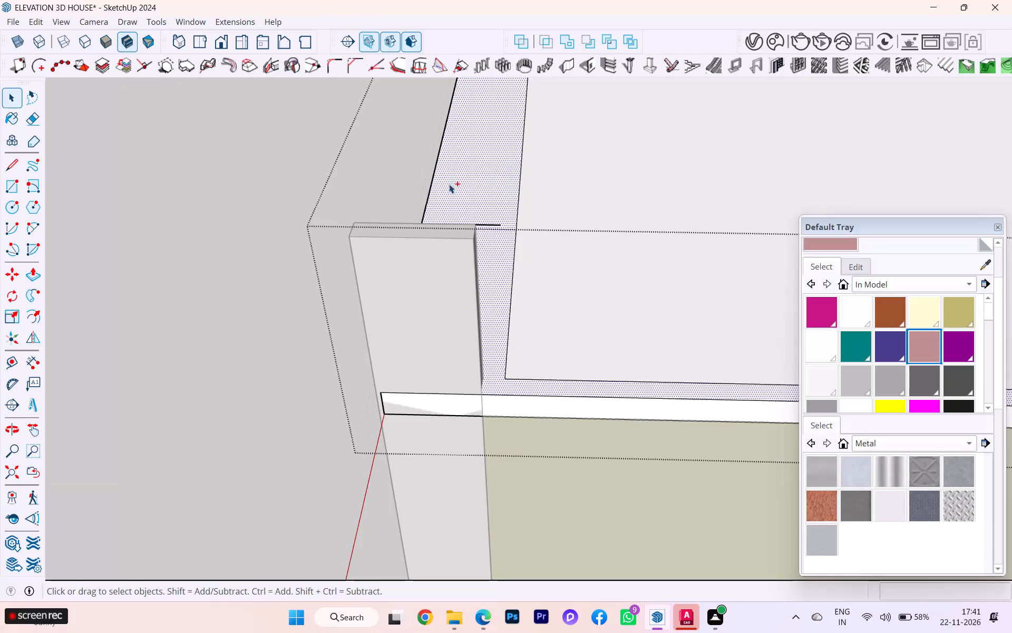
pyautogui.hotkey('ctrl', 'z')
pyautogui.scroll(-2, 433, 186)
pyautogui.moveTo(431, 188); pyautogui.dragTo(665, 224, button='middle')
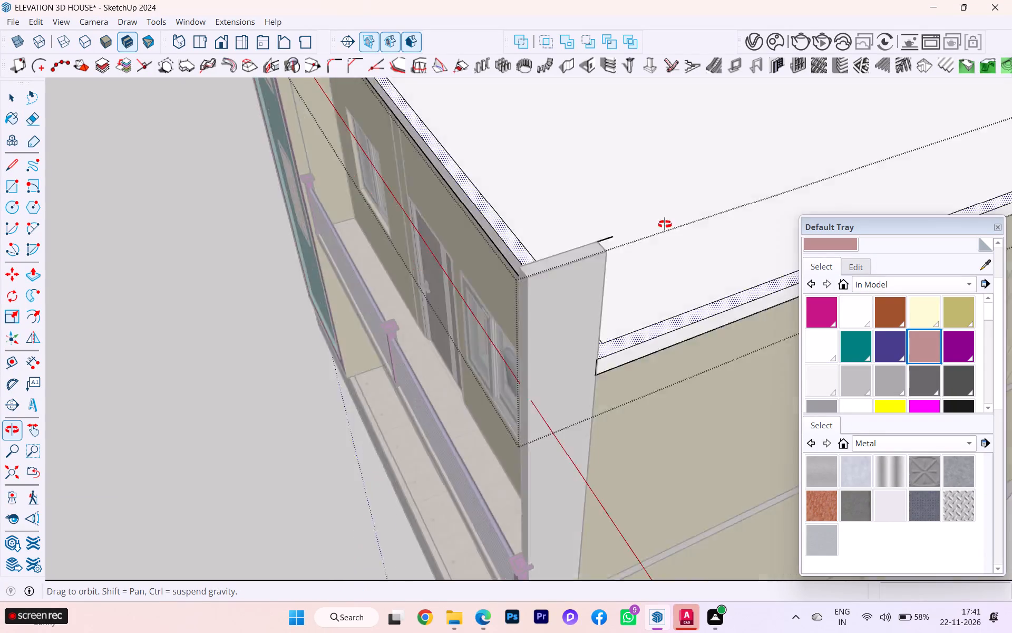
pyautogui.moveTo(665, 224); pyautogui.dragTo(823, 227, button='middle')
pyautogui.scroll(3, 631, 262)
pyautogui.scroll(-1, 607, 250)
pyautogui.scroll(1, 614, 247)
pyautogui.scroll(-5, 616, 247)
pyautogui.scroll(-2, 375, 220)
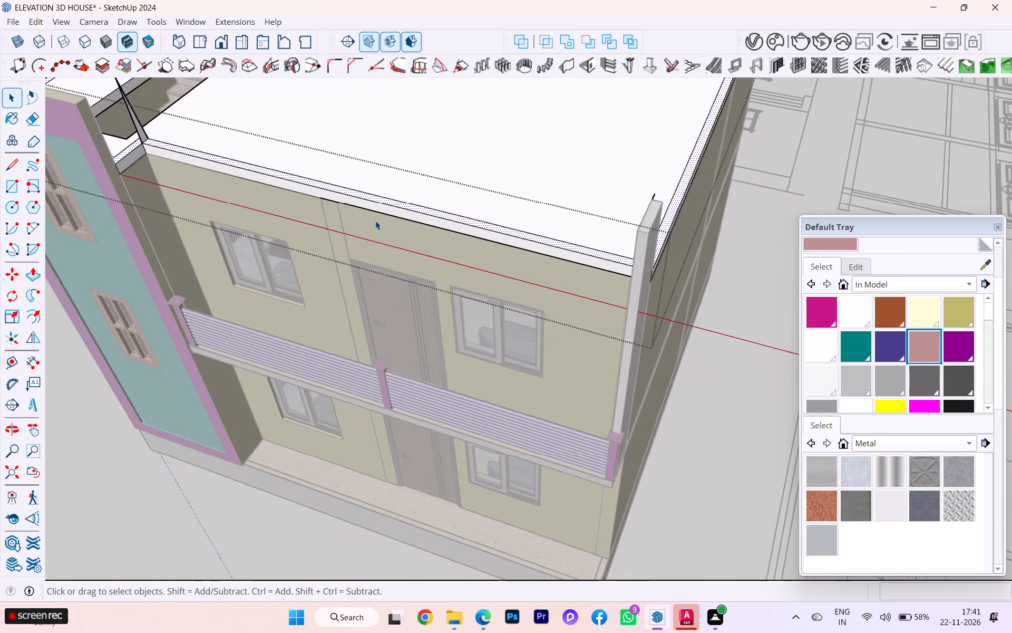
pyautogui.moveTo(376, 220); pyautogui.dragTo(489, 236, button='middle')
pyautogui.hotkey('ctrl', 'z')
pyautogui.scroll(2, 364, 218)
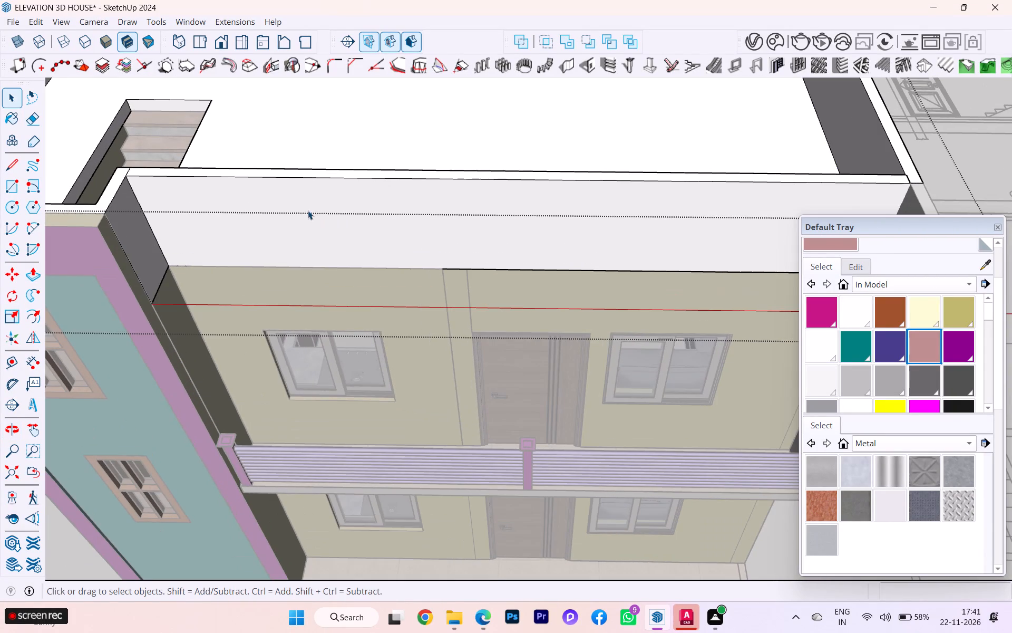
# Select the full-height front parapet's top face and check how the corner lines divide it at both ends.
pyautogui.moveTo(243, 198); pyautogui.dragTo(244, 225, button='middle')
pyautogui.scroll(2, 230, 209)
pyautogui.click(221, 211)
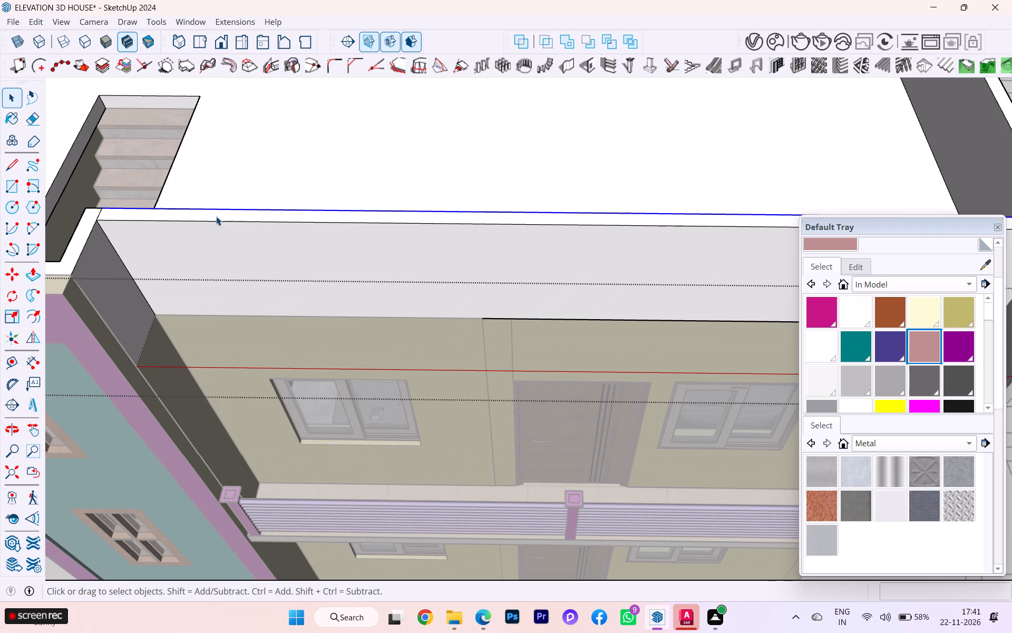
pyautogui.click(216, 216)
pyautogui.scroll(5, 155, 216)
pyautogui.scroll(2, 108, 225)
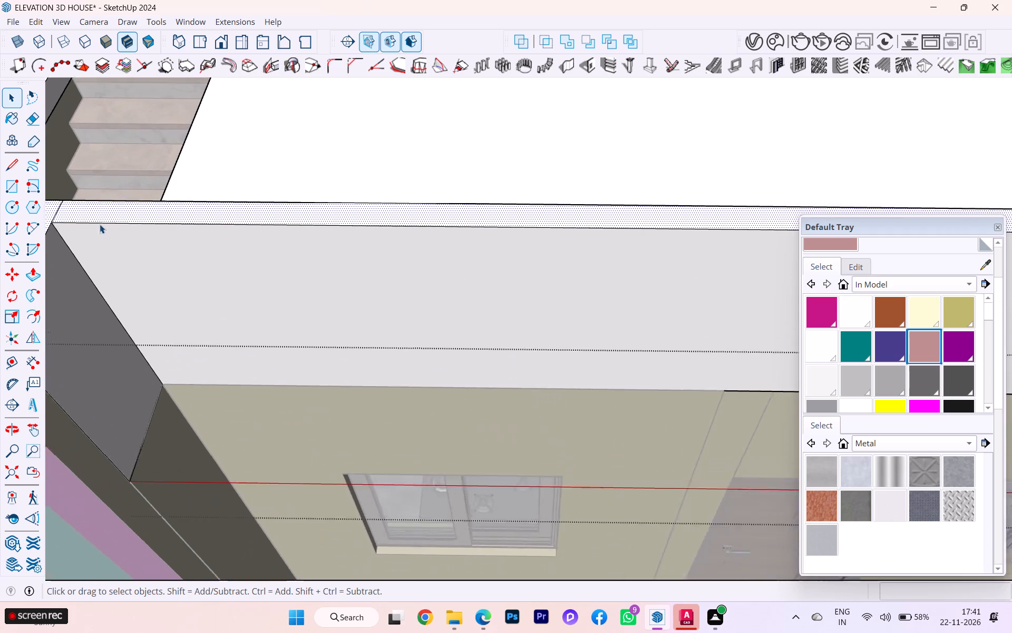
pyautogui.scroll(2, 100, 224)
pyautogui.scroll(-4, 77, 218)
pyautogui.moveTo(172, 207); pyautogui.dragTo(412, 192, button='middle')
pyautogui.scroll(2, 296, 349)
pyautogui.scroll(-1, 269, 379)
pyautogui.scroll(2, 267, 381)
pyautogui.scroll(3, 156, 444)
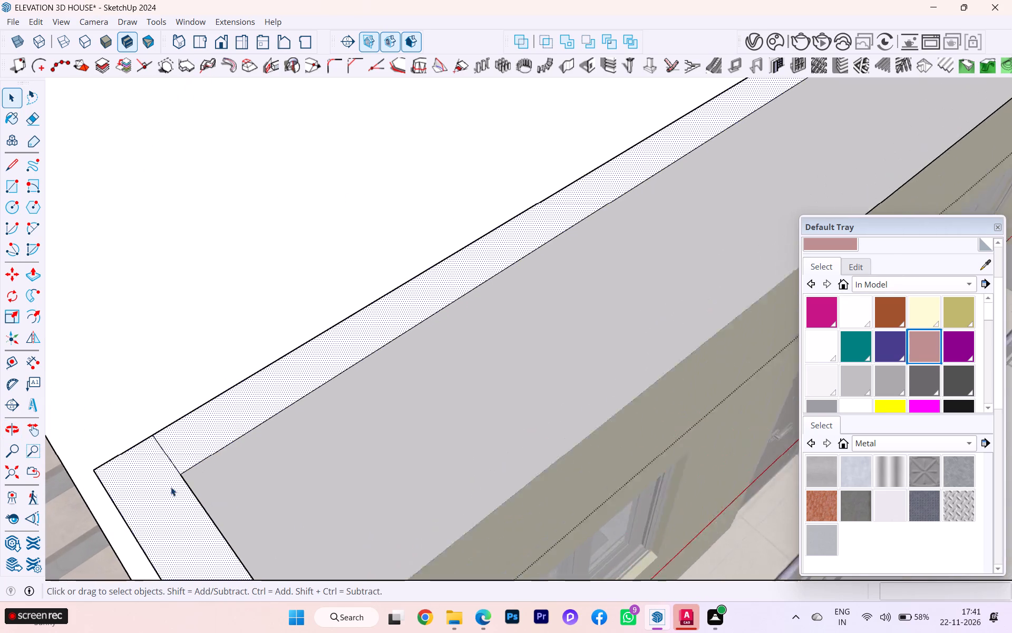
pyautogui.scroll(1, 171, 487)
pyautogui.scroll(-3, 171, 487)
pyautogui.scroll(3, 173, 488)
pyautogui.scroll(-10, 183, 299)
pyautogui.moveTo(494, 254); pyautogui.dragTo(123, 249, button='middle')
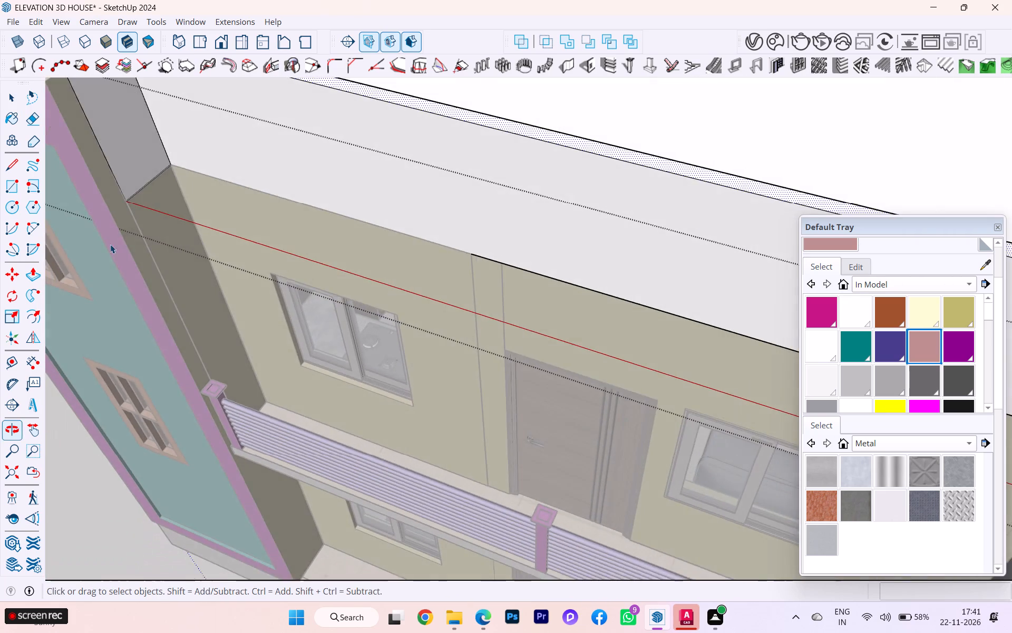
pyautogui.scroll(-2, 231, 225)
pyautogui.scroll(2, 253, 227)
pyautogui.scroll(-3, 255, 227)
pyautogui.scroll(-4, 422, 241)
pyautogui.scroll(1, 422, 241)
pyautogui.scroll(-1, 422, 241)
pyautogui.scroll(-1, 721, 272)
pyautogui.scroll(10, 727, 276)
pyautogui.scroll(-3, 698, 244)
pyautogui.scroll(4, 698, 244)
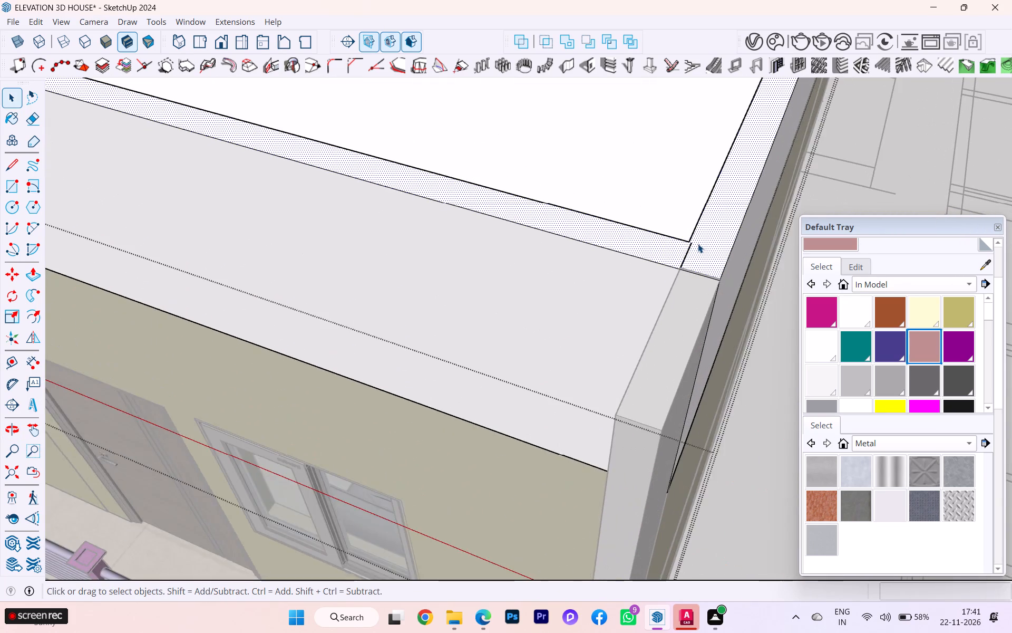
# Erase the stray short line crossing the parapet top at the corner beside the balcony end wall.
pyautogui.scroll(1, 698, 244)
pyautogui.scroll(-1, 698, 244)
pyautogui.scroll(1, 698, 244)
pyautogui.scroll(-2, 698, 244)
pyautogui.scroll(5, 698, 244)
pyautogui.moveTo(695, 244); pyautogui.dragTo(592, 308, button='middle')
pyautogui.scroll(2, 688, 309)
pyautogui.scroll(-2, 692, 308)
pyautogui.scroll(3, 693, 307)
pyautogui.scroll(-1, 732, 298)
pyautogui.scroll(1, 732, 298)
pyautogui.click(722, 289)
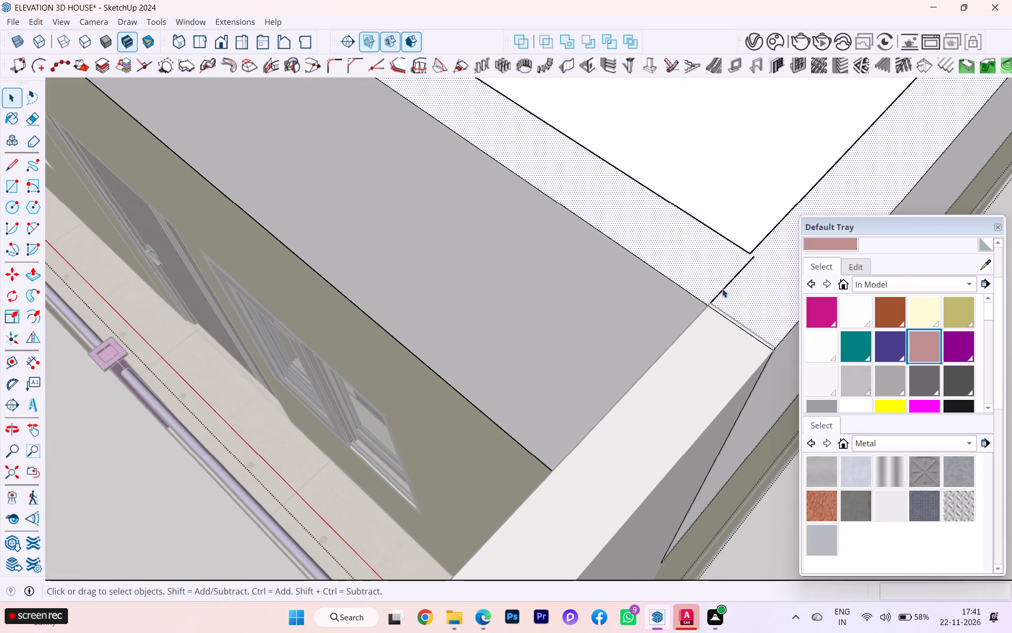
pyautogui.press('Delete')
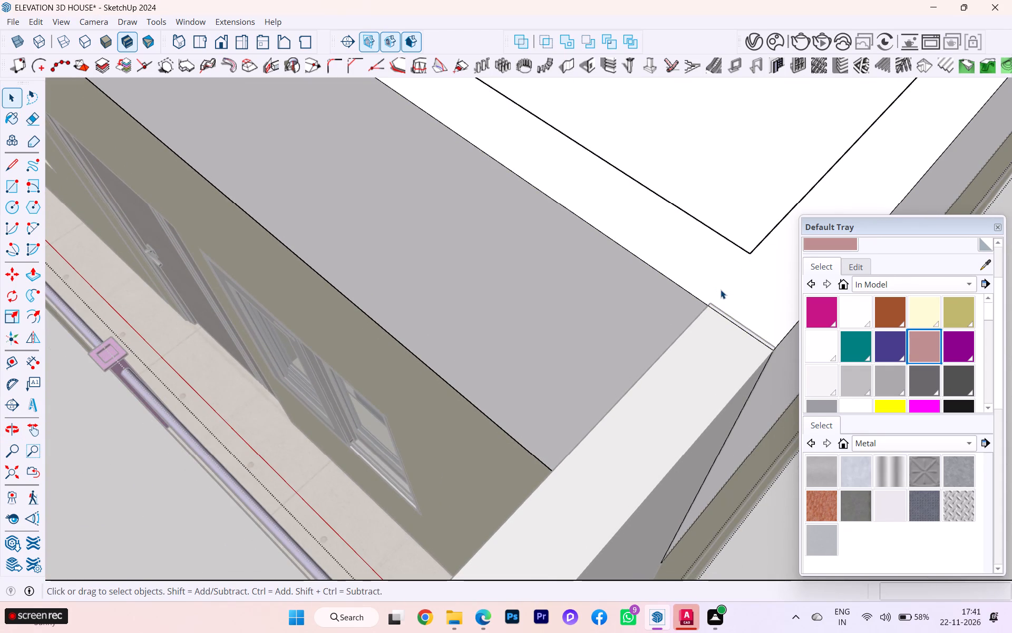
# Draw a 4 1/2" line along the green axis from the parapet's inner roof corner to its front top edge.
pyautogui.scroll(6, 747, 300)
pyautogui.moveTo(697, 319); pyautogui.dragTo(771, 292, button='middle')
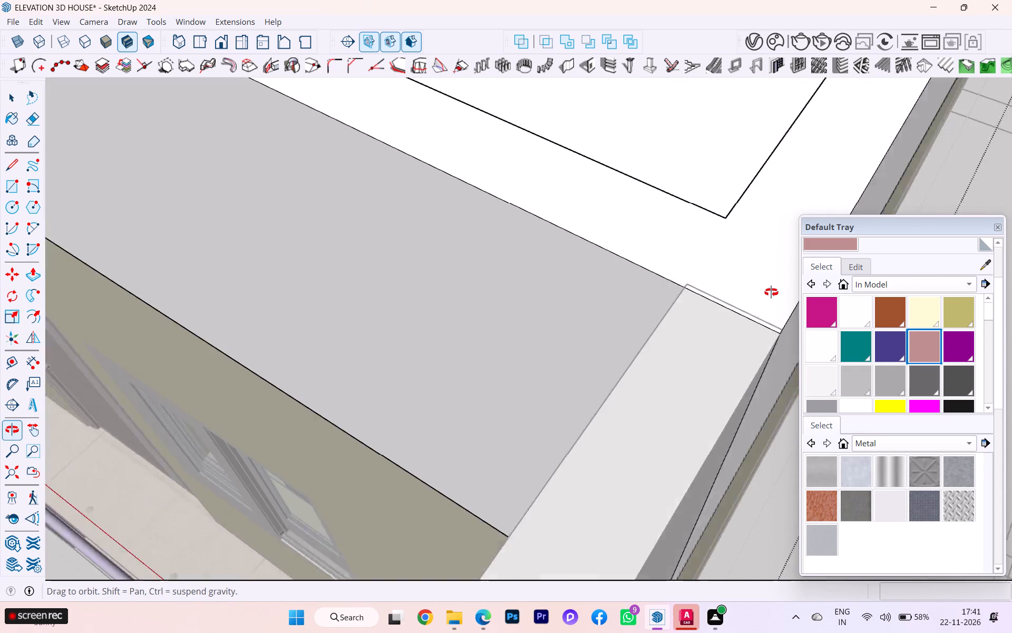
pyautogui.moveTo(771, 292); pyautogui.dragTo(772, 292, button='middle')
pyautogui.press('l')
pyautogui.scroll(2, 724, 311)
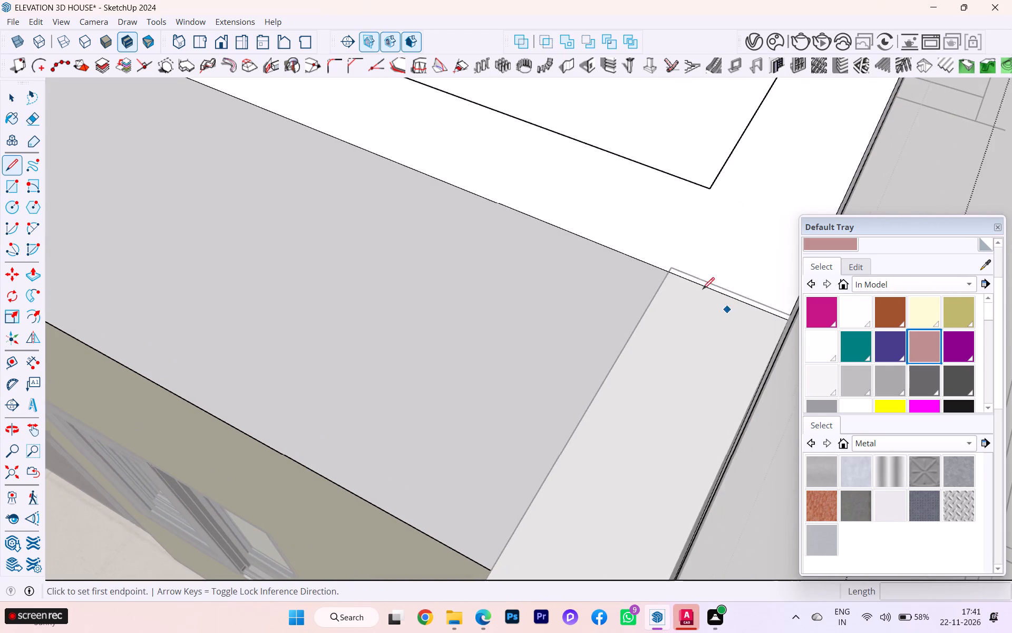
pyautogui.scroll(-1, 695, 275)
pyautogui.scroll(1, 695, 275)
pyautogui.scroll(-1, 695, 275)
pyautogui.scroll(1, 693, 273)
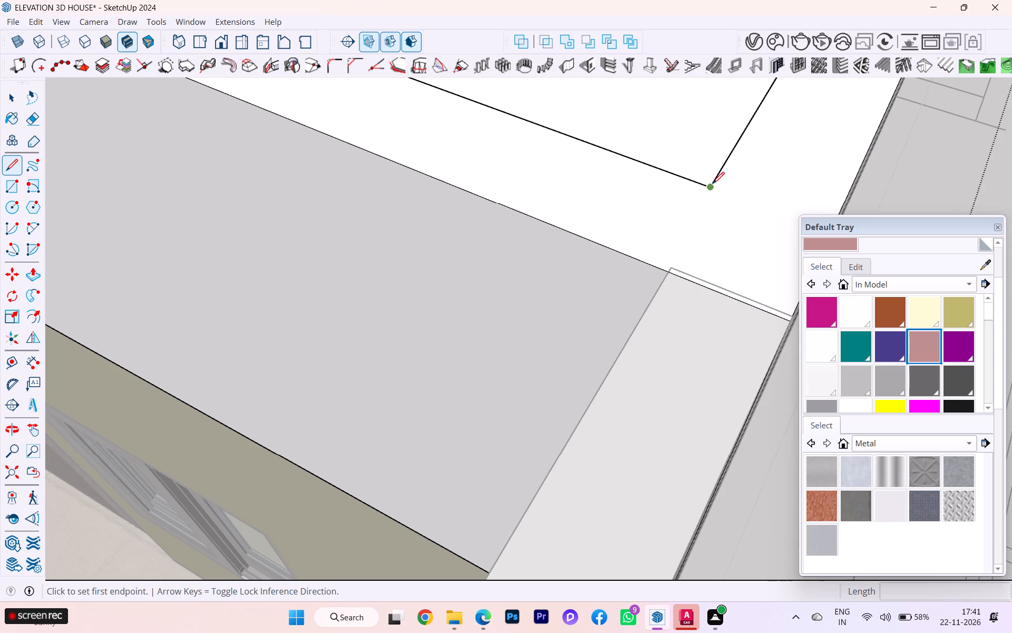
pyautogui.click(711, 187)
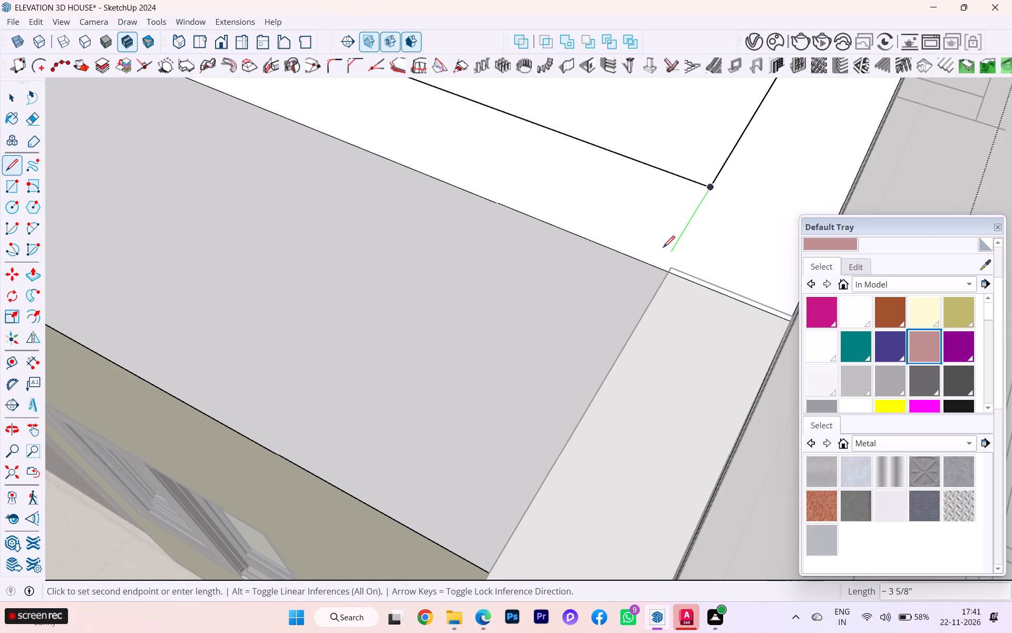
pyautogui.press('Left')
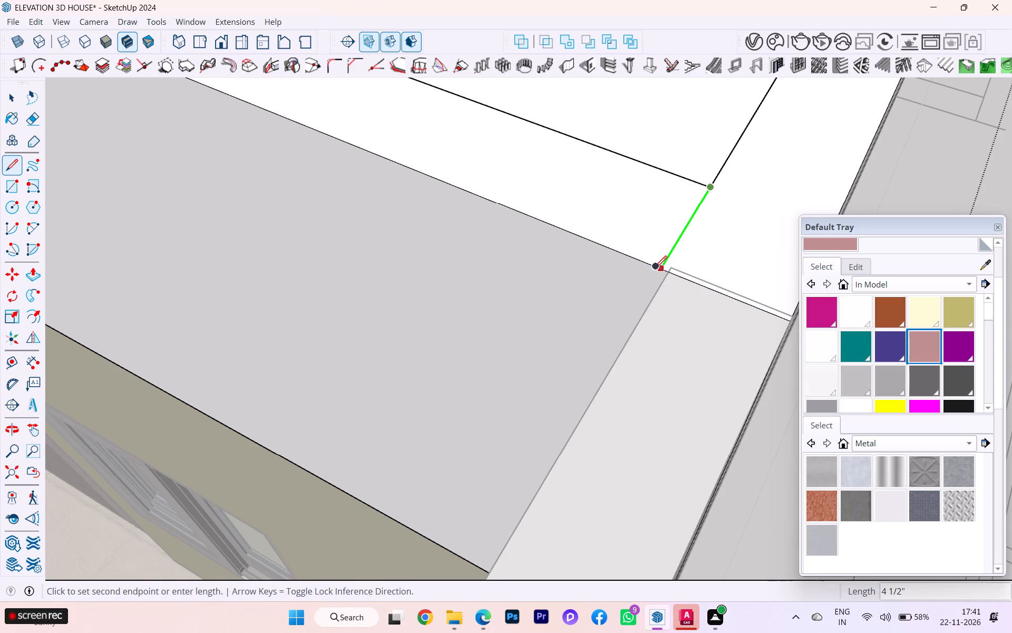
pyautogui.click(655, 267)
# Push the front parapet's outer face about 3/16" inward to align with the balcony end wall's rear corner.
pyautogui.click(22, 108)
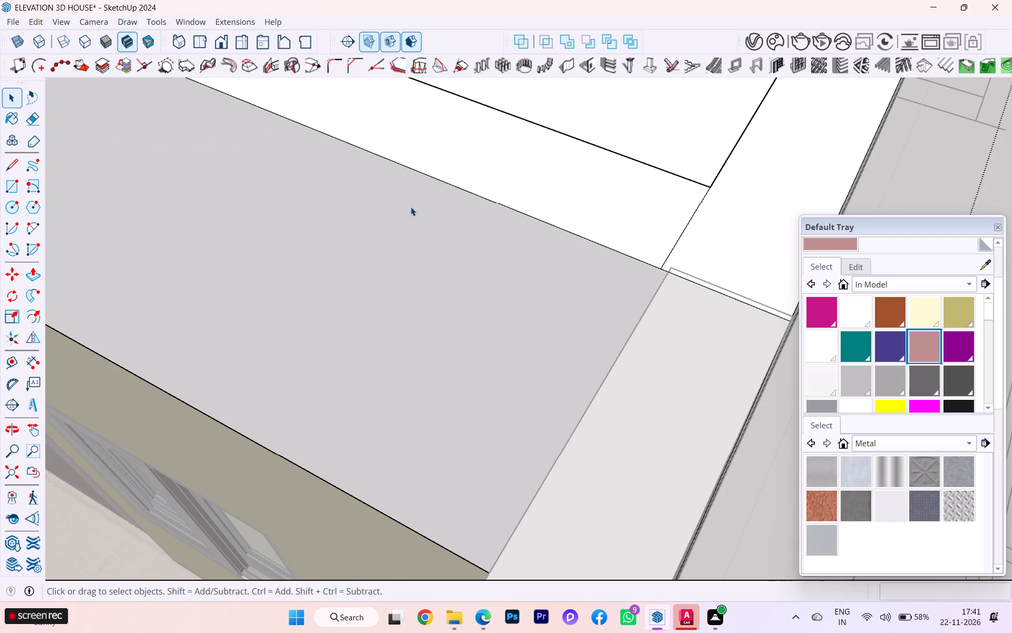
pyautogui.scroll(3, 640, 315)
pyautogui.click(578, 281)
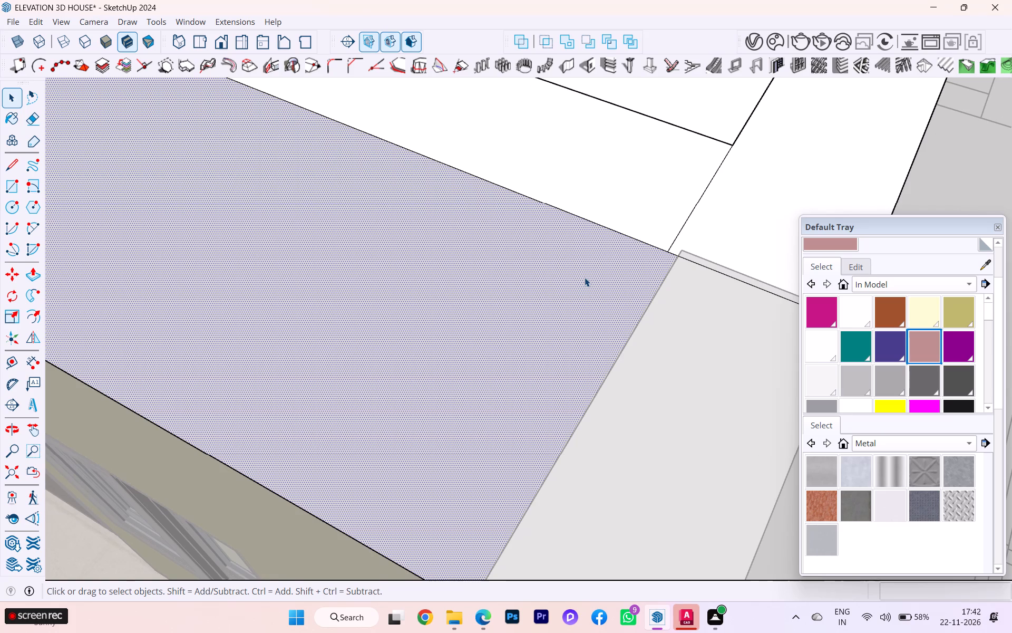
pyautogui.press('p')
pyautogui.click(585, 277)
pyautogui.click(687, 254)
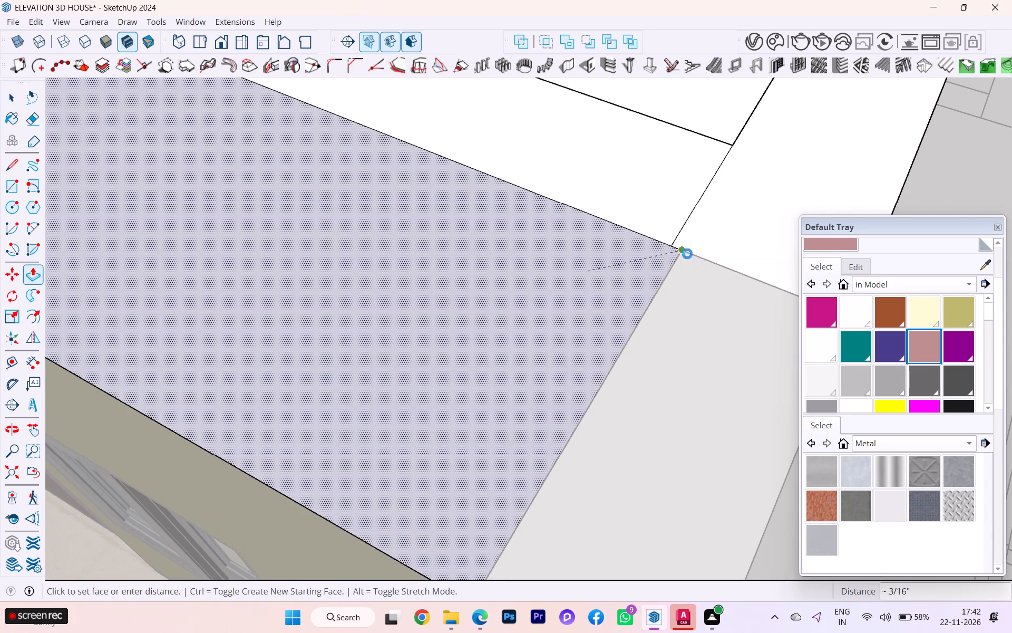
pyautogui.scroll(4, 685, 256)
pyautogui.scroll(-4, 548, 222)
pyautogui.moveTo(578, 215); pyautogui.dragTo(873, 190, button='middle')
pyautogui.scroll(-1, 622, 179)
pyautogui.scroll(1, 620, 179)
pyautogui.scroll(-2, 609, 179)
pyautogui.click(14, 96)
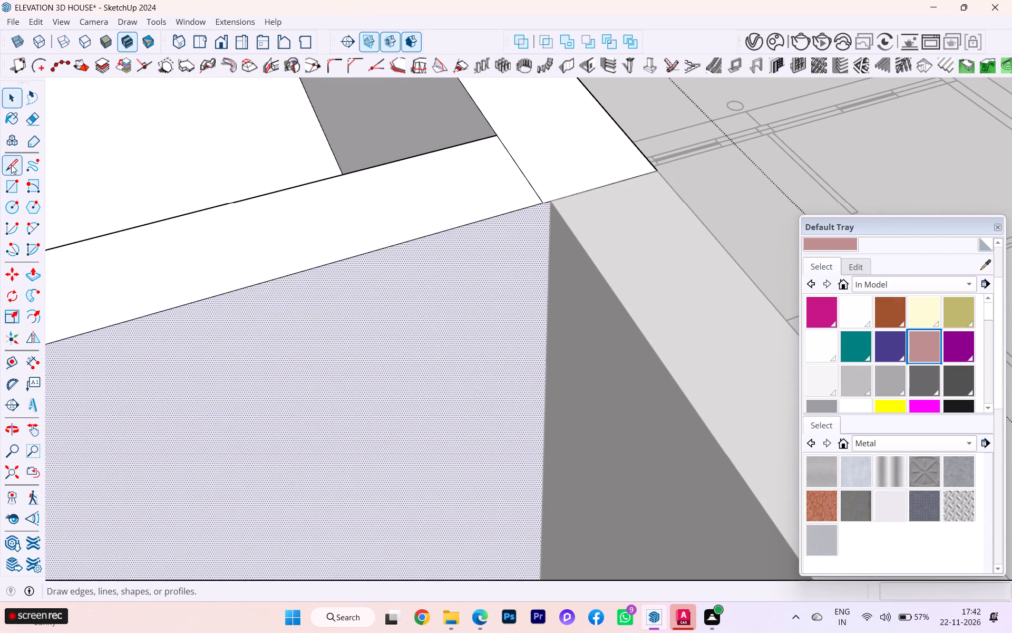
# Draw a vertical line about 3' 5" down the front parapet's end, from its top corner to its bottom corner at the side wall.
pyautogui.click(11, 164)
pyautogui.scroll(-1, 309, 196)
pyautogui.scroll(4, 388, 197)
pyautogui.scroll(-3, 423, 198)
pyautogui.scroll(-5, 517, 191)
pyautogui.scroll(1, 529, 173)
pyautogui.scroll(-1, 530, 173)
pyautogui.scroll(3, 527, 210)
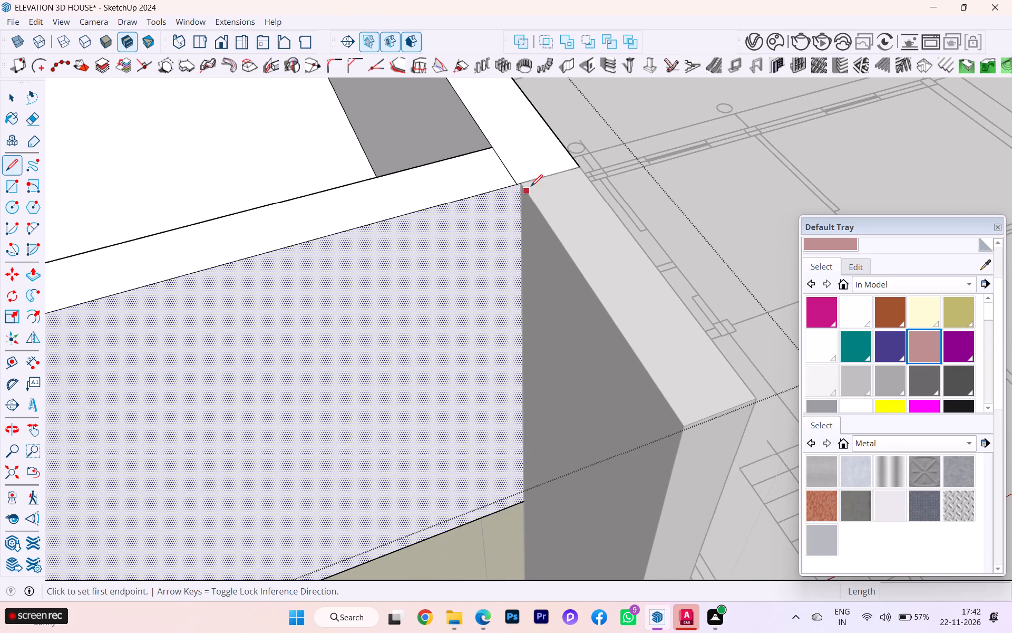
pyautogui.click(525, 186)
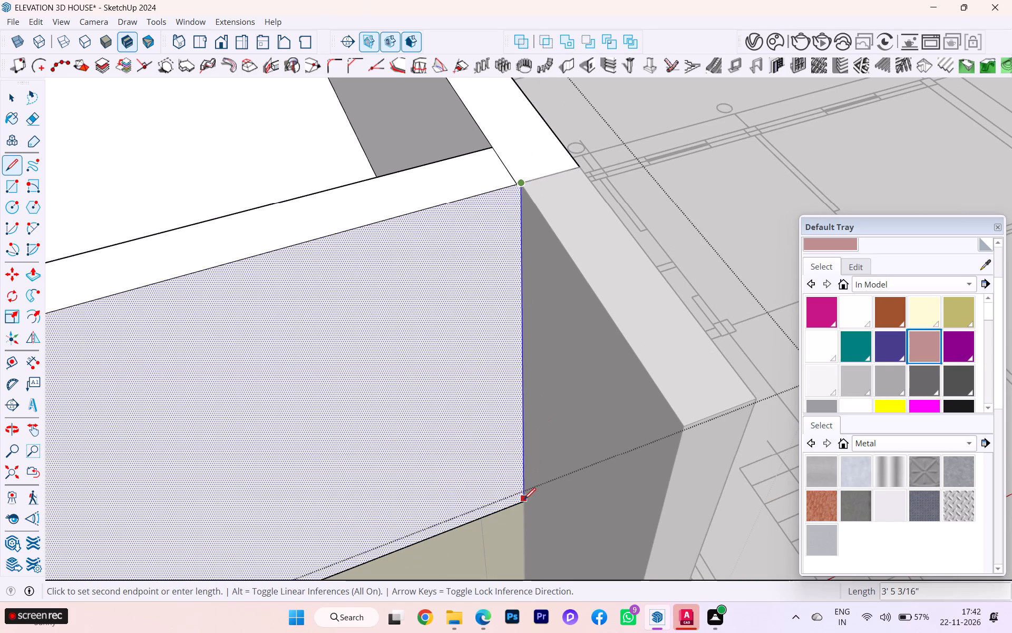
pyautogui.click(524, 503)
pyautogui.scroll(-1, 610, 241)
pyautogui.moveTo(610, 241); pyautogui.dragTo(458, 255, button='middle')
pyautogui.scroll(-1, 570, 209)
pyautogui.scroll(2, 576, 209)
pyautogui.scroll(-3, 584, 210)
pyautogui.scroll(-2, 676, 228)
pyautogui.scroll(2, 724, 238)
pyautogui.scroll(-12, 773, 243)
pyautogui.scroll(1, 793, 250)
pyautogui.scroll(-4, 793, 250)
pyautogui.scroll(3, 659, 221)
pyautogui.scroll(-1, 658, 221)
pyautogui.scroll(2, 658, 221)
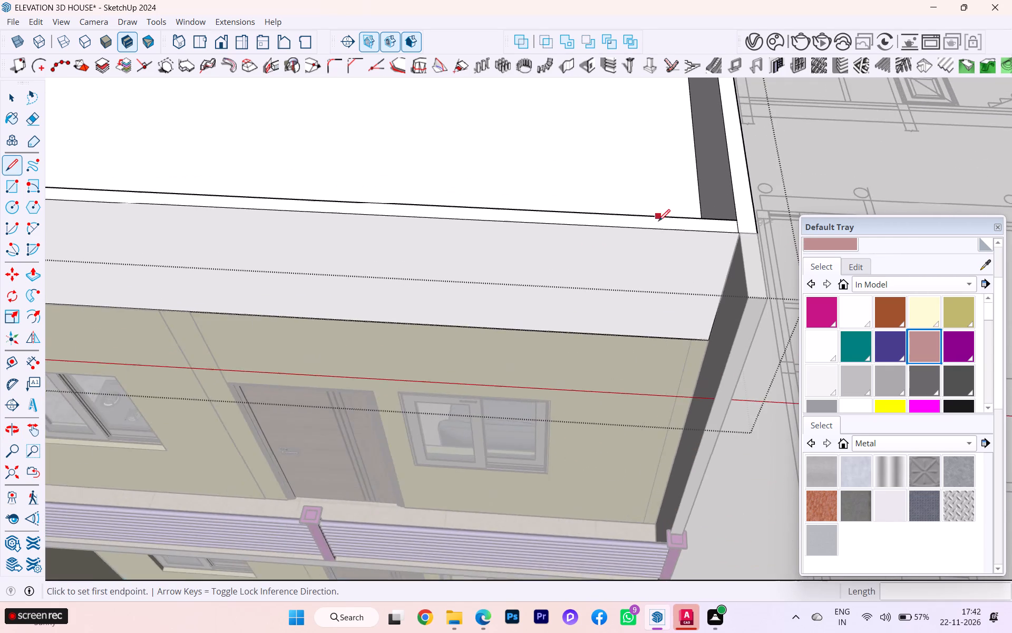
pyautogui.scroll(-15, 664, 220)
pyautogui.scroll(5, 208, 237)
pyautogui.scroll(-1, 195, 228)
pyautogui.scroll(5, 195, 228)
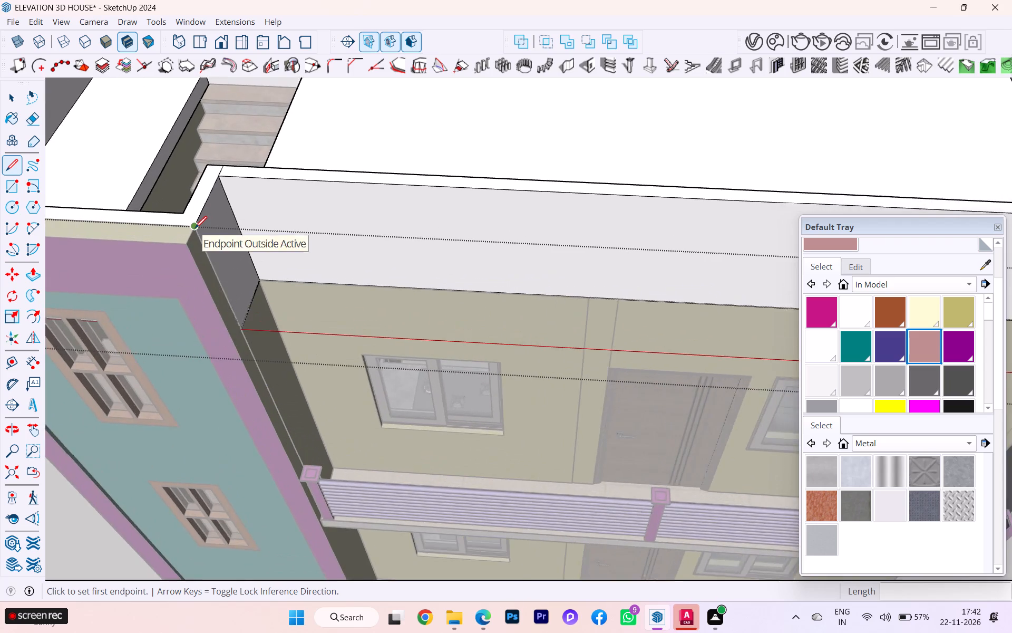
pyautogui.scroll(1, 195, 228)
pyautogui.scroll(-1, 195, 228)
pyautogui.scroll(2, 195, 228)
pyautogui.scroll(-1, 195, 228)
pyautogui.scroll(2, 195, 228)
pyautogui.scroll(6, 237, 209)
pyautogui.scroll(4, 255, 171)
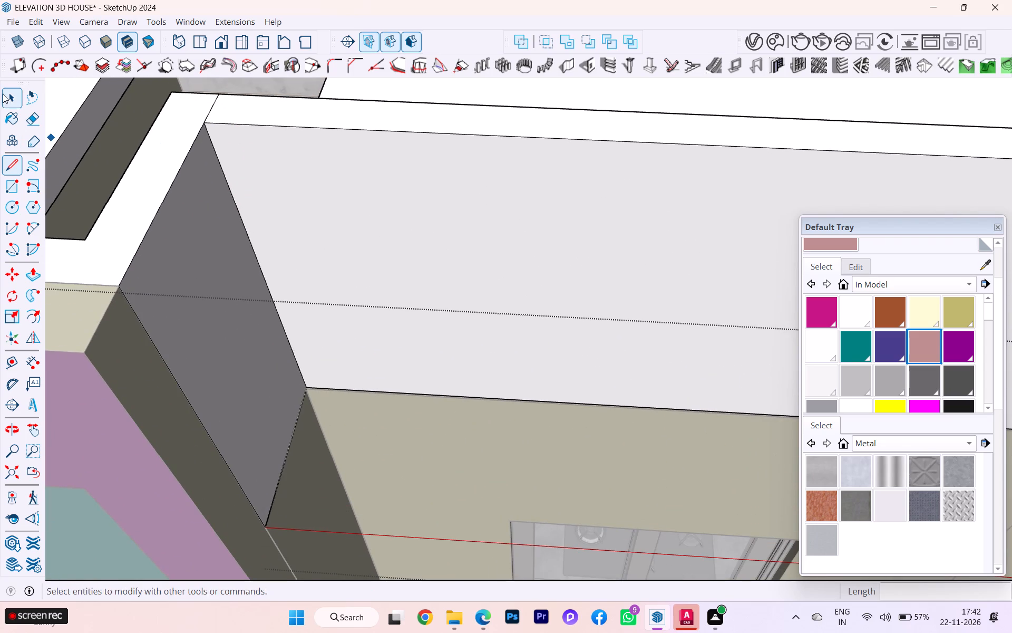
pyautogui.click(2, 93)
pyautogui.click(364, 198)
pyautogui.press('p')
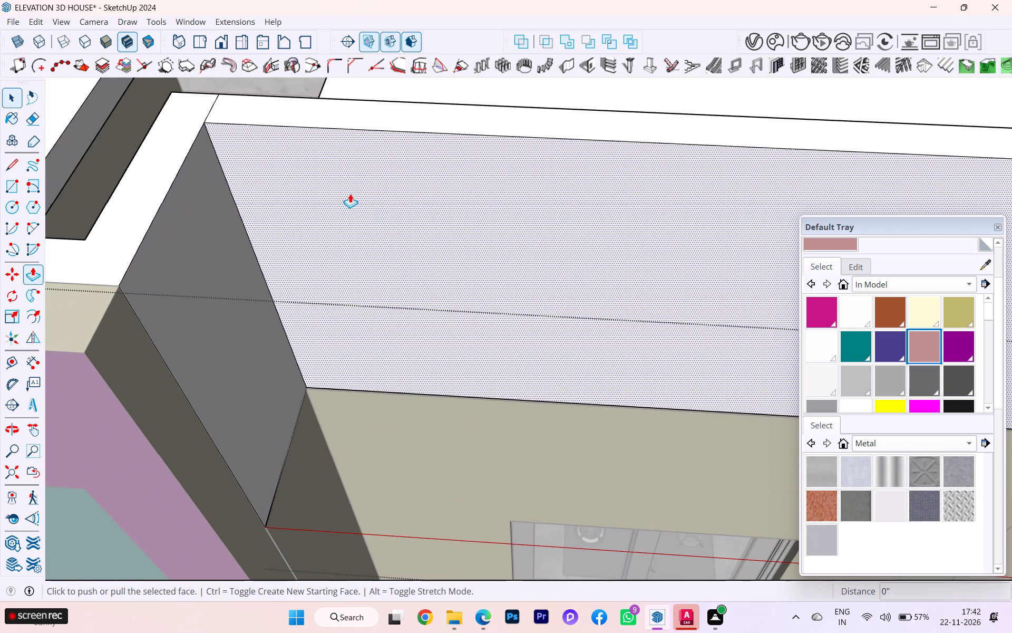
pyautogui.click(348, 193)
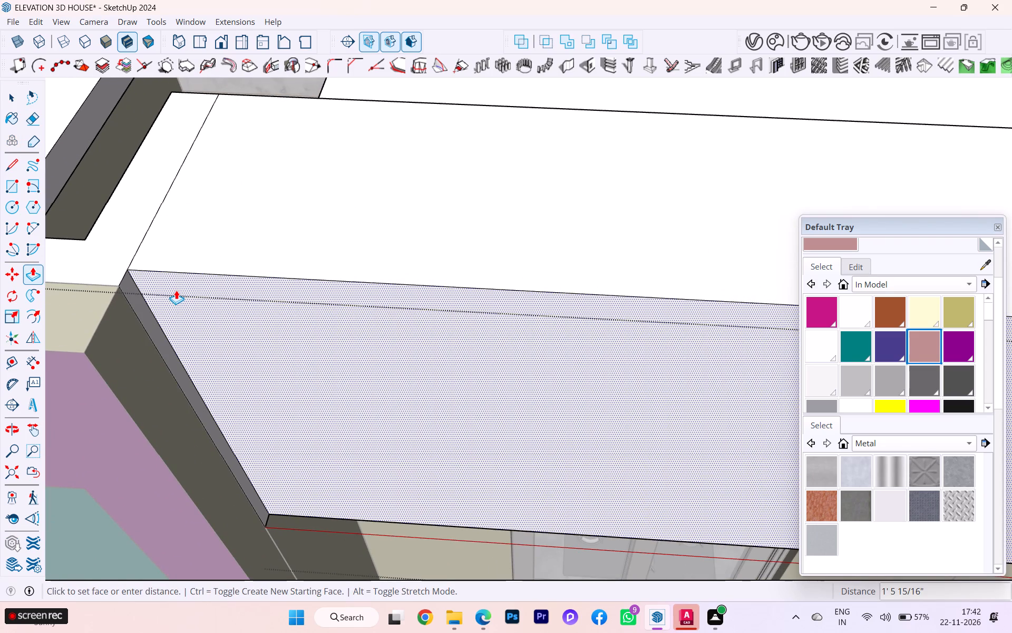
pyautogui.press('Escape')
# Push the front parapet's top face down 3' to the level of the roof slab.
pyautogui.scroll(-1, 271, 270)
pyautogui.click(319, 139)
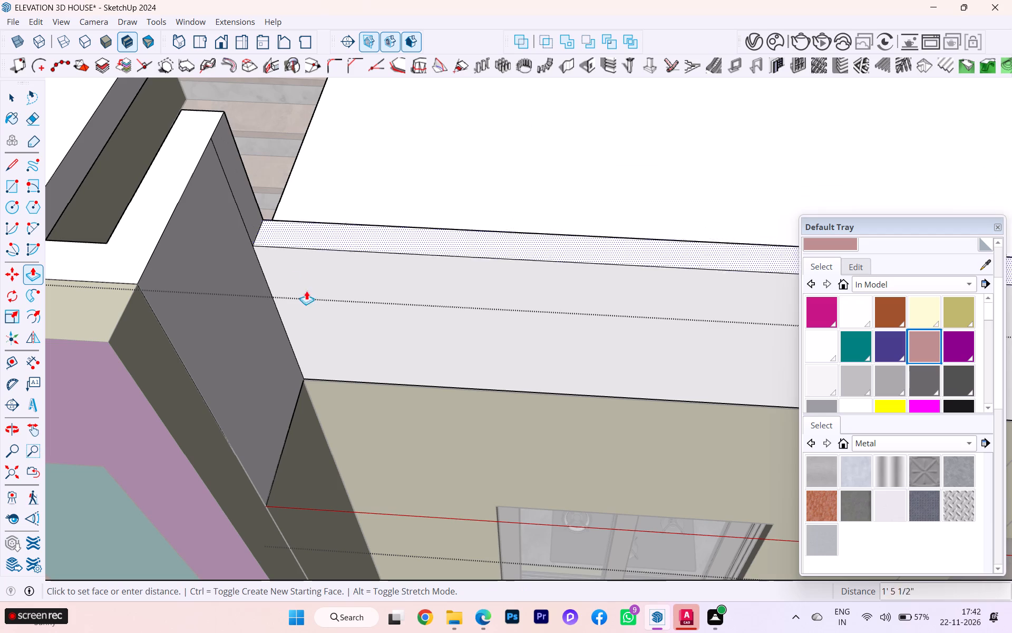
pyautogui.click(312, 387)
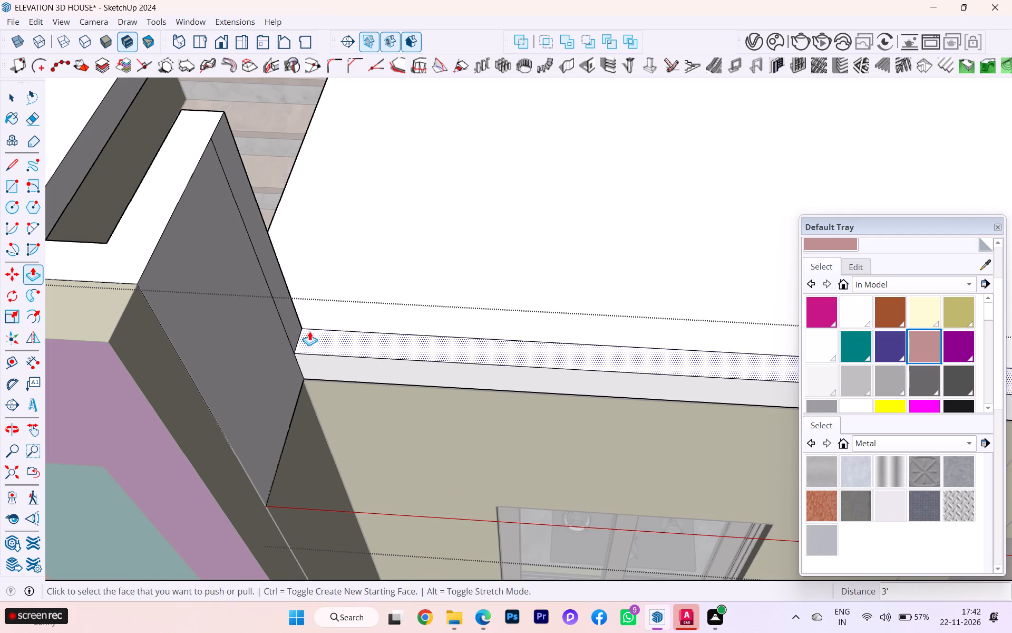
# Pull the remaining front slab edge outward about 1' 7 5/8" to the side wall's front edge.
pyautogui.click(311, 364)
pyautogui.click(219, 434)
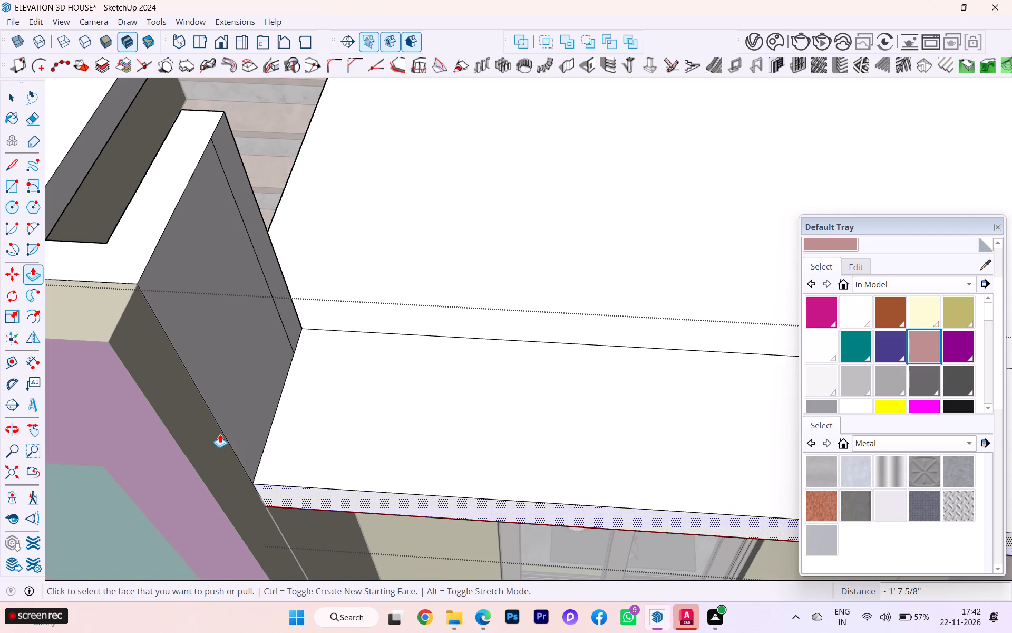
# Pull the end face of the short parapet wall beside the stair opening about 9' 3/8" to run along the opening's length.
pyautogui.scroll(1, 247, 335)
pyautogui.scroll(-2, 247, 335)
pyautogui.scroll(1, 247, 335)
pyautogui.scroll(-1, 247, 335)
pyautogui.scroll(1, 247, 335)
pyautogui.scroll(-11, 247, 335)
pyautogui.scroll(3, 257, 312)
pyautogui.scroll(-1, 255, 311)
pyautogui.scroll(6, 255, 311)
pyautogui.scroll(3, 262, 260)
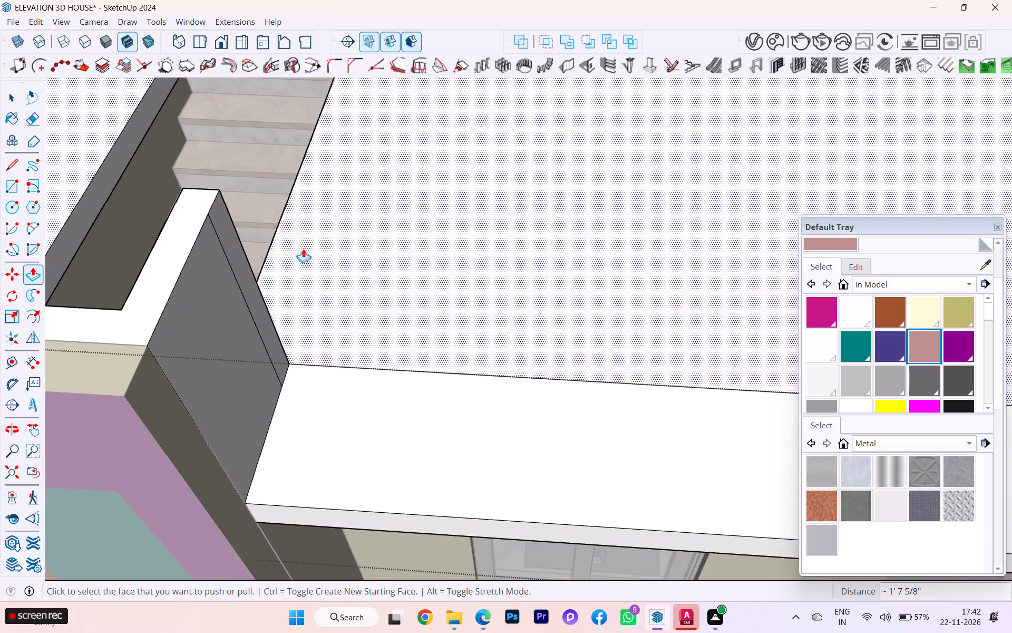
pyautogui.scroll(-2, 312, 248)
pyautogui.scroll(2, 316, 247)
pyautogui.scroll(-4, 316, 247)
pyautogui.scroll(1, 317, 247)
pyautogui.scroll(-1, 317, 247)
pyautogui.moveTo(314, 245); pyautogui.dragTo(256, 234, button='middle')
pyautogui.scroll(-2, 251, 233)
pyautogui.scroll(4, 251, 233)
pyautogui.scroll(-2, 251, 233)
pyautogui.scroll(1, 251, 233)
pyautogui.scroll(-2, 251, 233)
pyautogui.moveTo(304, 233); pyautogui.dragTo(137, 339, button='middle')
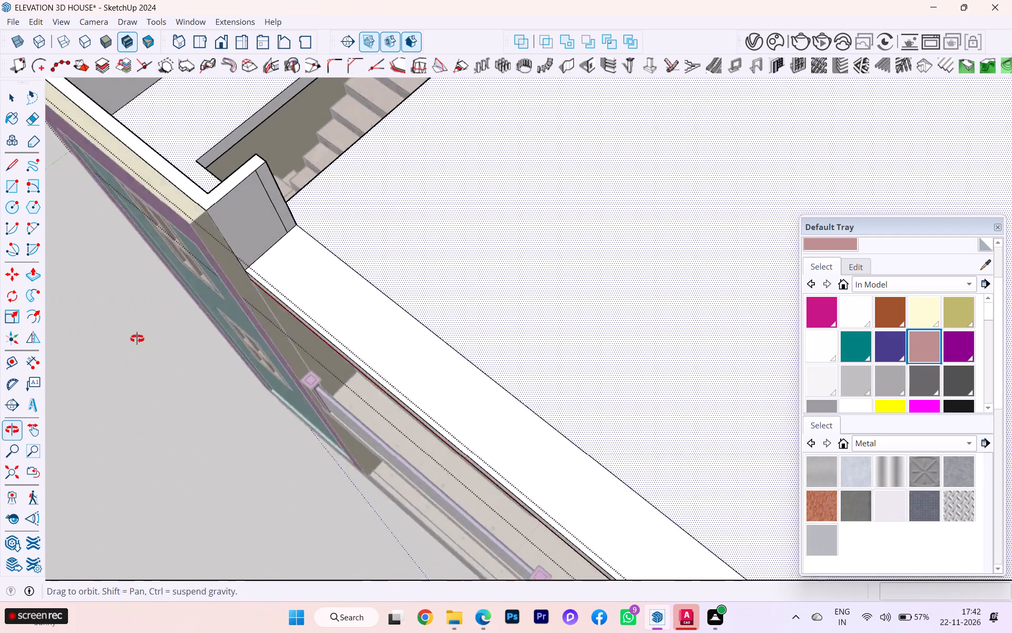
pyautogui.moveTo(137, 339); pyautogui.dragTo(131, 343, button='middle')
pyautogui.scroll(-4, 224, 275)
pyautogui.moveTo(252, 284); pyautogui.dragTo(90, 299, button='middle')
pyautogui.scroll(-4, 273, 263)
pyautogui.scroll(2, 307, 268)
pyautogui.scroll(-2, 426, 269)
pyautogui.moveTo(426, 268); pyautogui.dragTo(222, 271, button='middle')
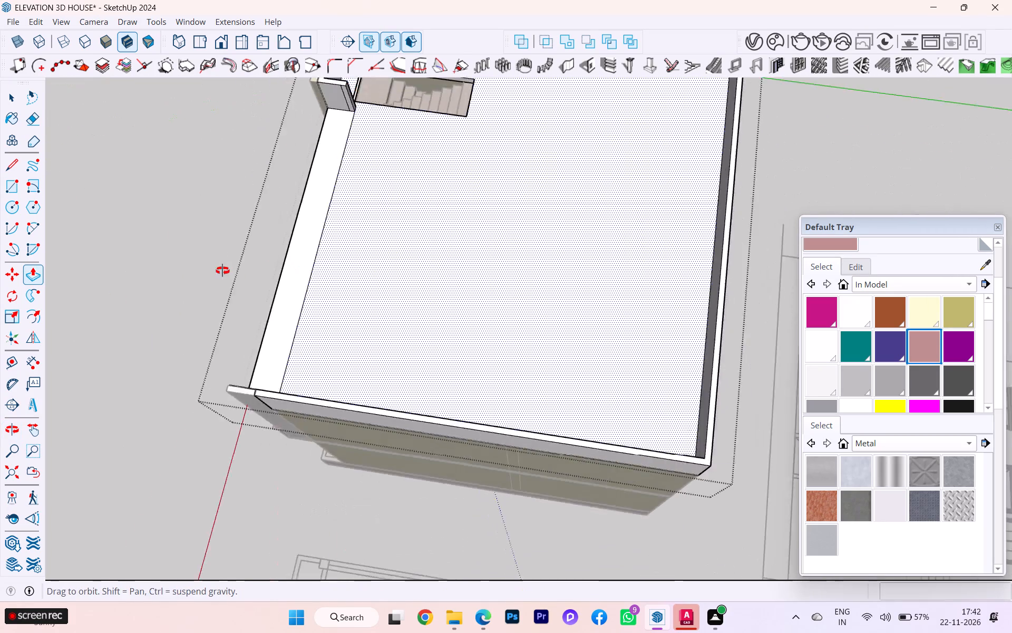
pyautogui.moveTo(222, 271); pyautogui.dragTo(138, 275, button='middle')
pyautogui.scroll(-2, 312, 261)
pyautogui.scroll(1, 330, 265)
pyautogui.scroll(-1, 340, 269)
pyautogui.scroll(1, 341, 269)
pyautogui.scroll(-4, 342, 270)
pyautogui.moveTo(439, 289); pyautogui.dragTo(247, 272, button='middle')
pyautogui.scroll(-3, 348, 248)
pyautogui.scroll(6, 362, 248)
pyautogui.scroll(-1, 364, 248)
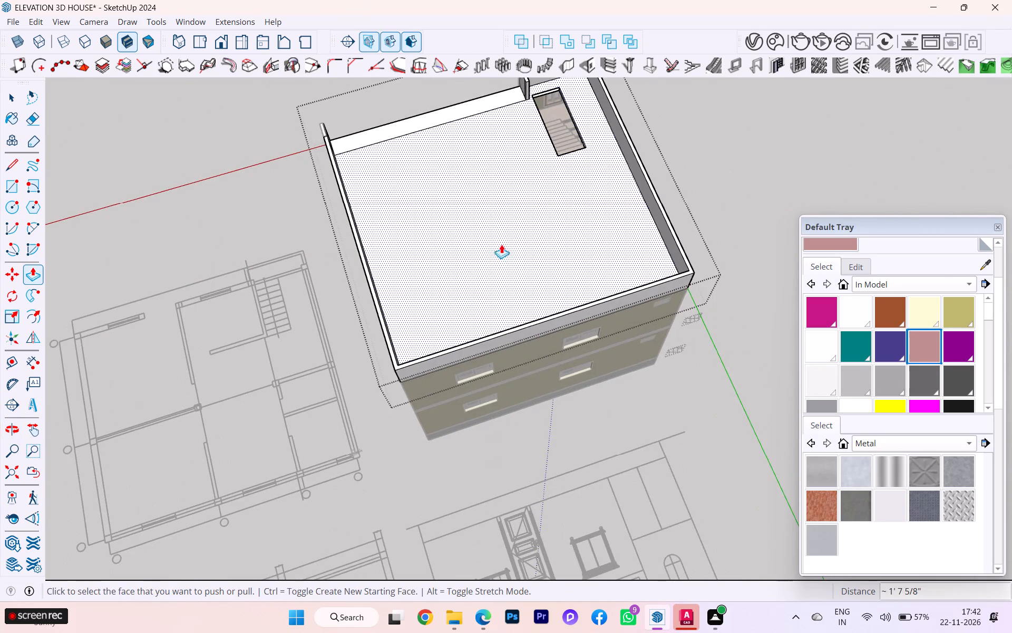
pyautogui.scroll(11, 575, 151)
pyautogui.scroll(-1, 504, 84)
pyautogui.scroll(3, 504, 84)
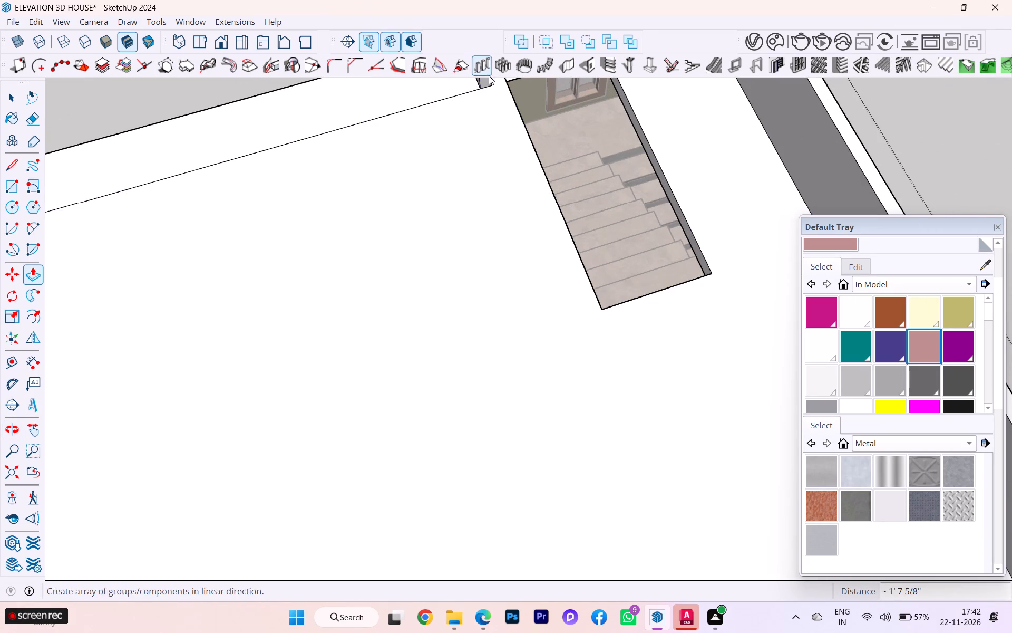
pyautogui.scroll(-3, 475, 89)
pyautogui.scroll(10, 475, 89)
pyautogui.scroll(-1, 492, 87)
pyautogui.scroll(1, 492, 87)
pyautogui.click(470, 80)
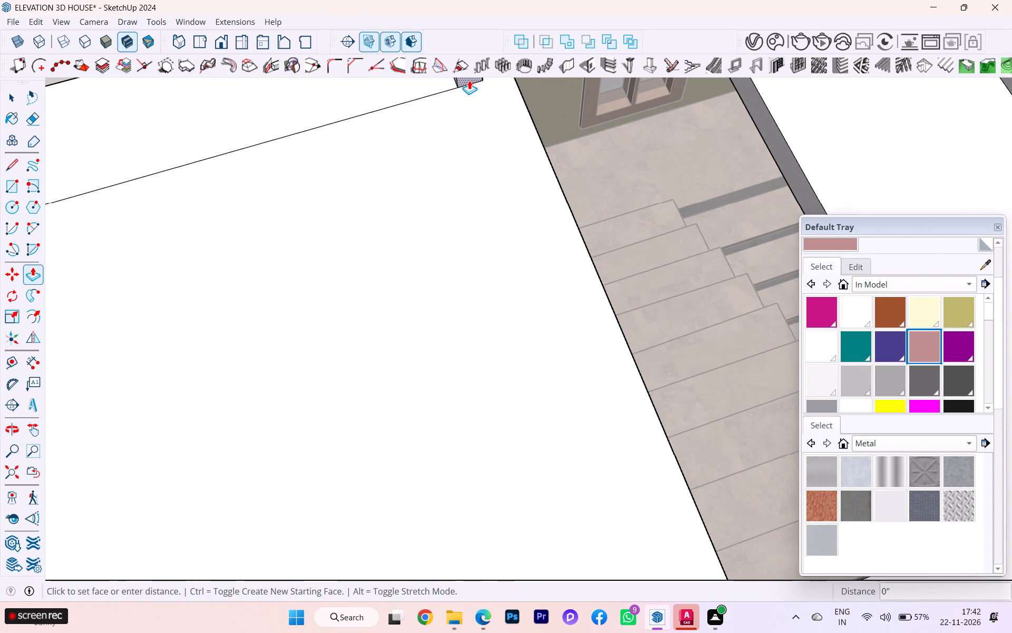
pyautogui.scroll(-2, 488, 189)
pyautogui.scroll(1, 488, 191)
pyautogui.scroll(-2, 488, 193)
pyautogui.scroll(1, 489, 200)
pyautogui.scroll(-7, 487, 206)
pyautogui.scroll(2, 492, 177)
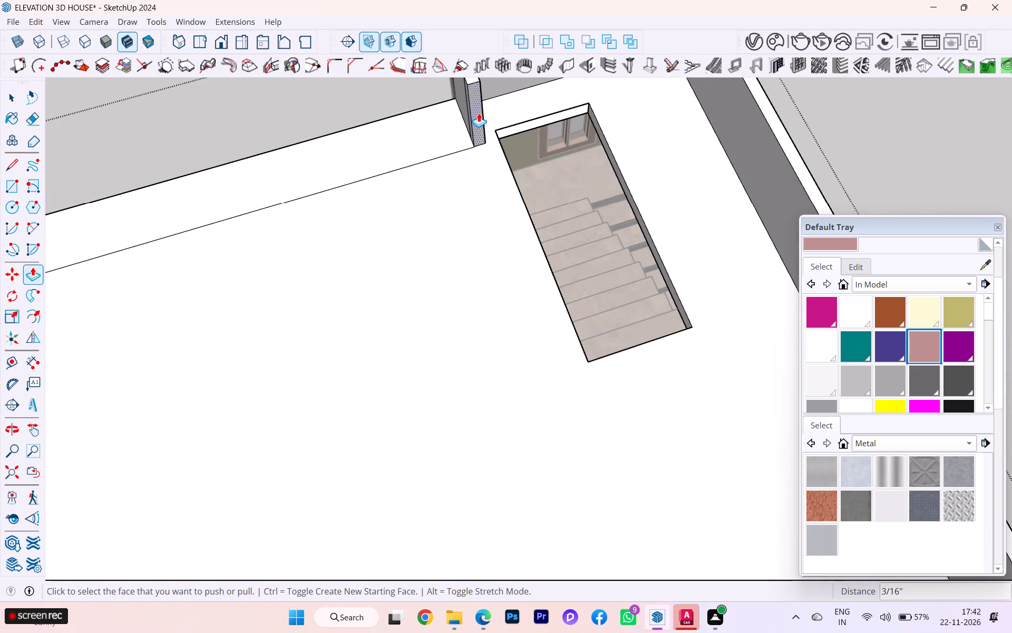
pyautogui.click(478, 113)
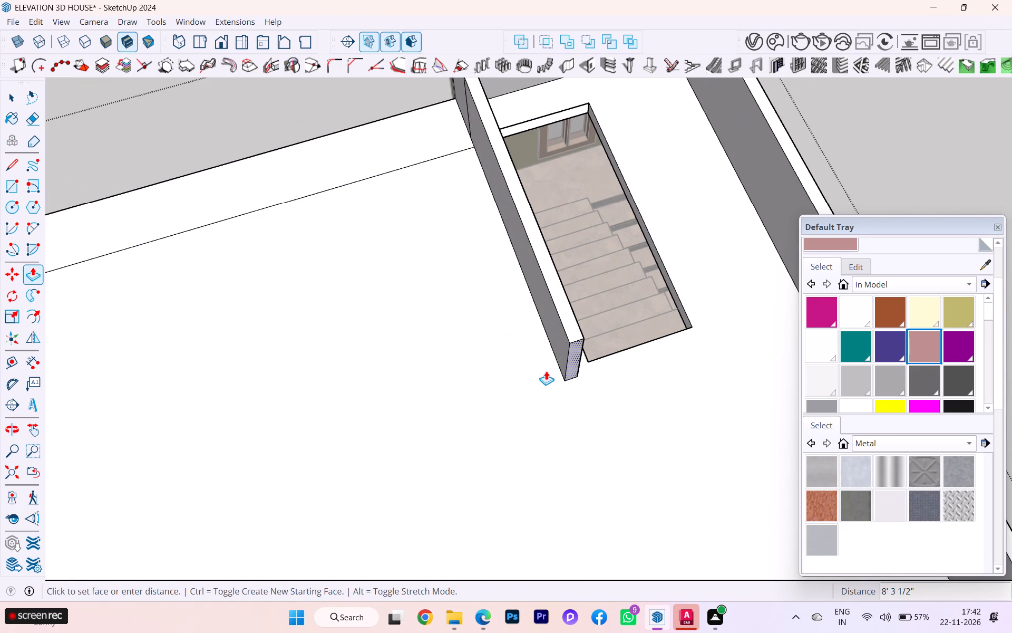
pyautogui.click(552, 398)
# Place a guide from the stair wall's end corner along the red axis across the side parapet, about 7' 5" away.
pyautogui.moveTo(605, 366); pyautogui.dragTo(300, 326, button='middle')
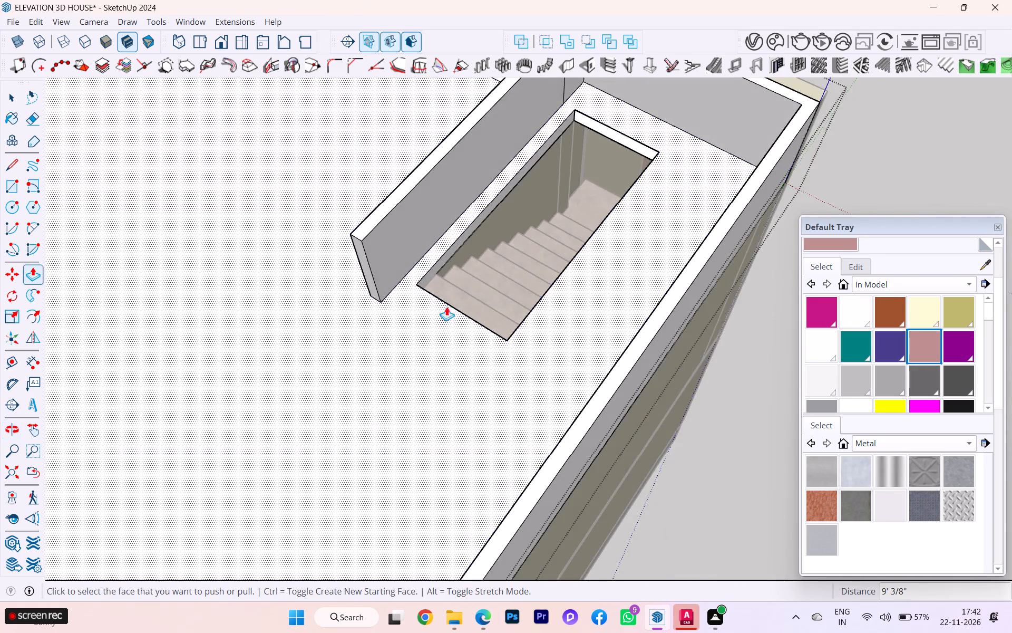
pyautogui.scroll(-3, 470, 305)
pyautogui.scroll(1, 497, 309)
pyautogui.moveTo(492, 312); pyautogui.dragTo(330, 320, button='middle')
pyautogui.scroll(-2, 476, 280)
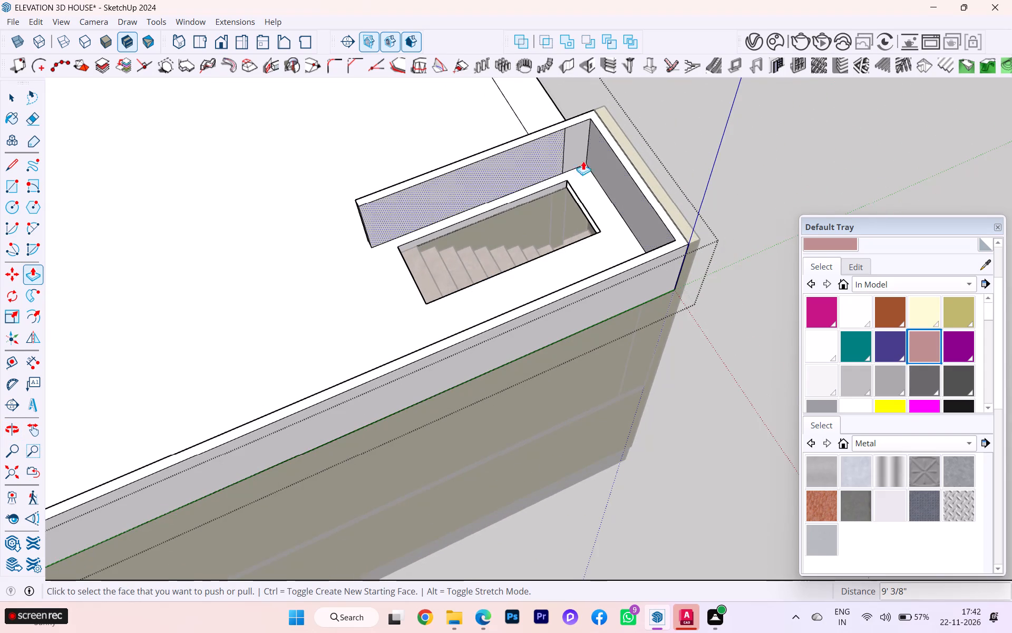
pyautogui.scroll(2, 637, 152)
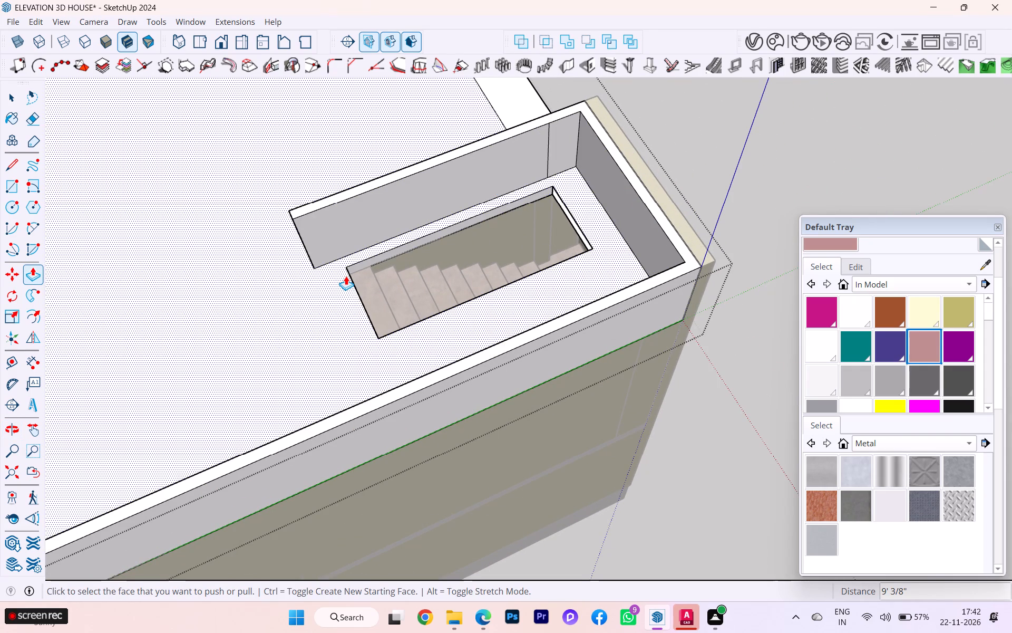
pyautogui.press('l')
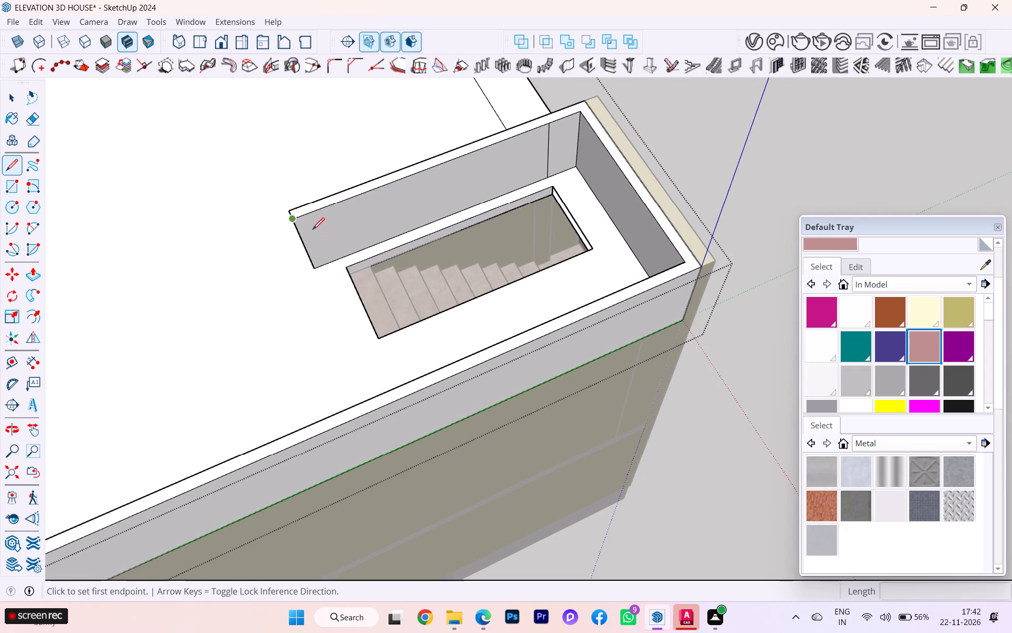
pyautogui.press('t')
pyautogui.scroll(-2, 315, 293)
pyautogui.click(294, 233)
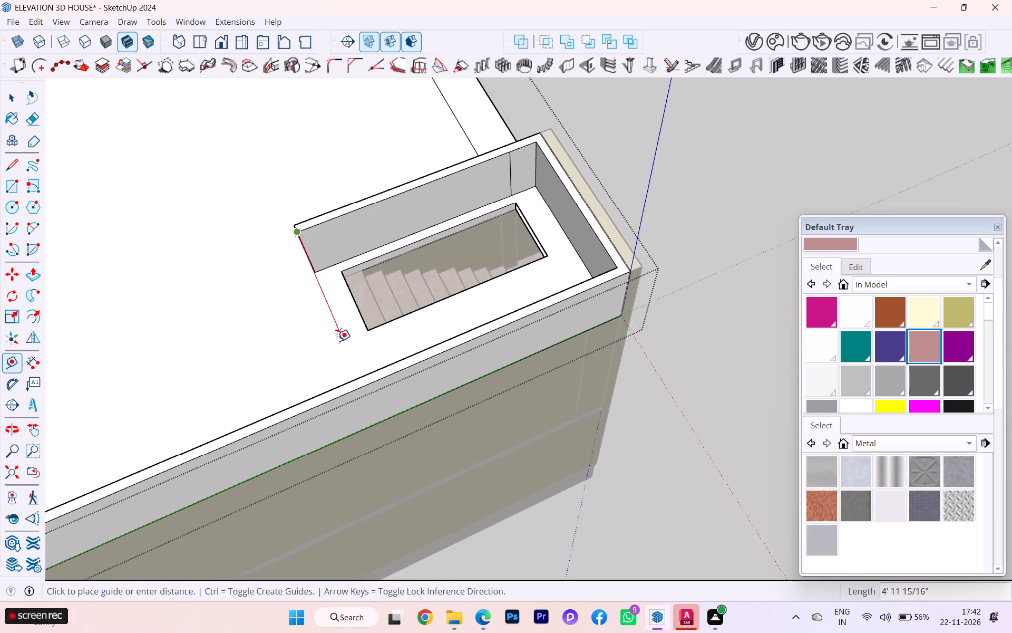
pyautogui.click(367, 386)
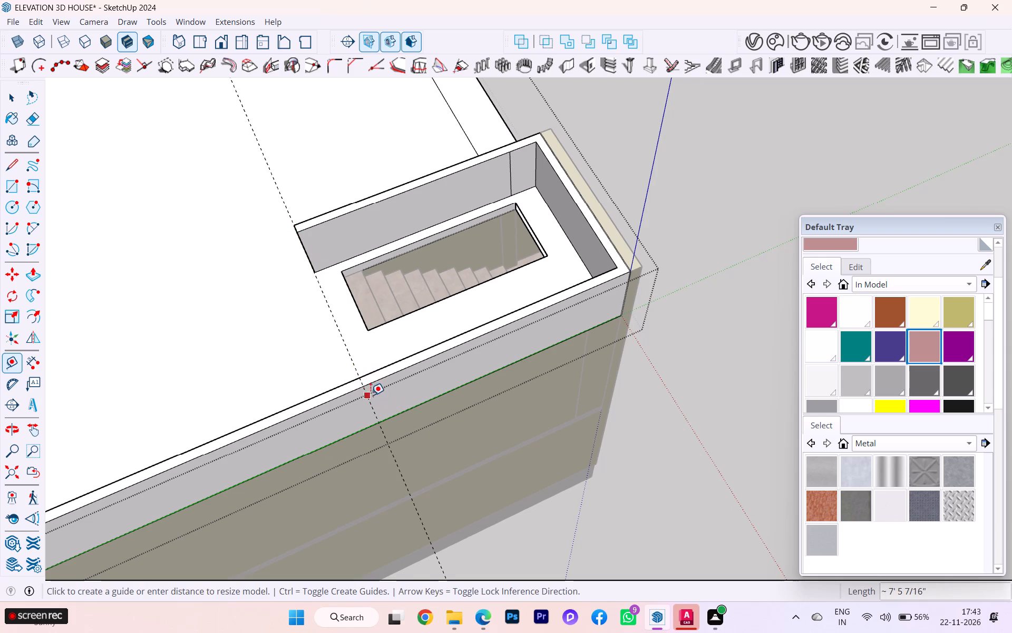
# Draw a line across the side parapet's top face where the guide crosses it, from inner to outer edge.
pyautogui.press('l')
pyautogui.scroll(1, 377, 389)
pyautogui.scroll(-1, 377, 389)
pyautogui.scroll(5, 377, 389)
pyautogui.scroll(-2, 364, 366)
pyautogui.scroll(2, 364, 366)
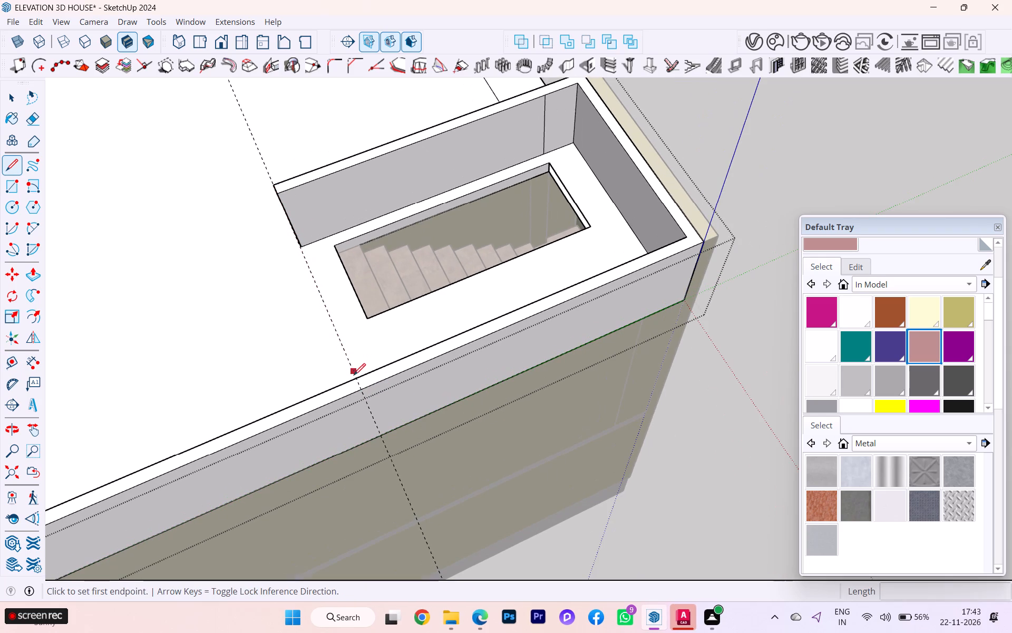
pyautogui.click(354, 379)
pyautogui.click(361, 395)
pyautogui.press('space')
# Raise the top face of the walls around the stair opening by 6'.
pyautogui.press('p')
pyautogui.press('p')
pyautogui.click(384, 373)
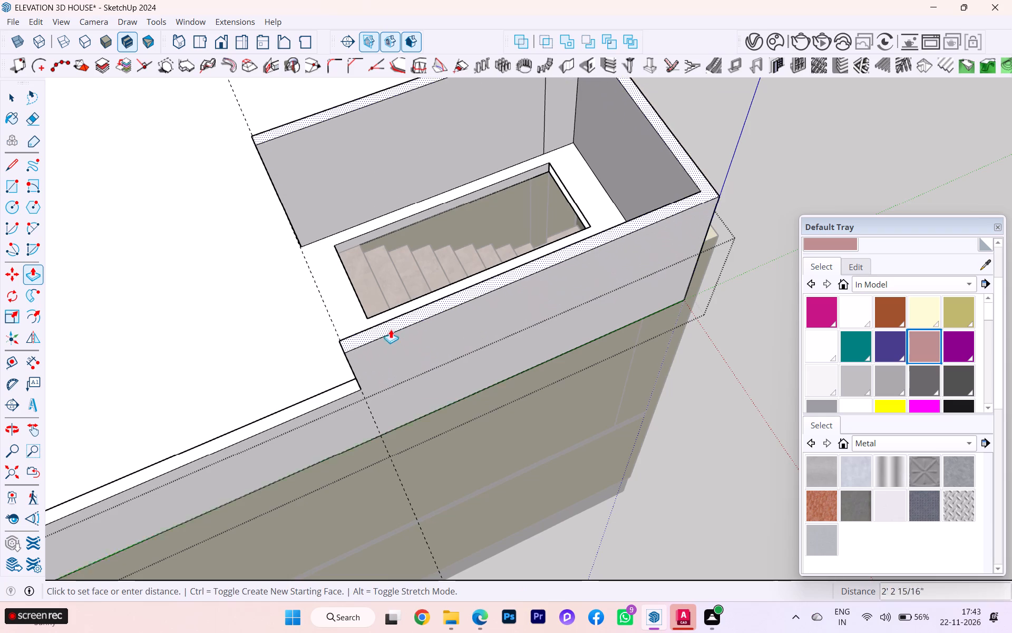
pyautogui.scroll(-2, 401, 313)
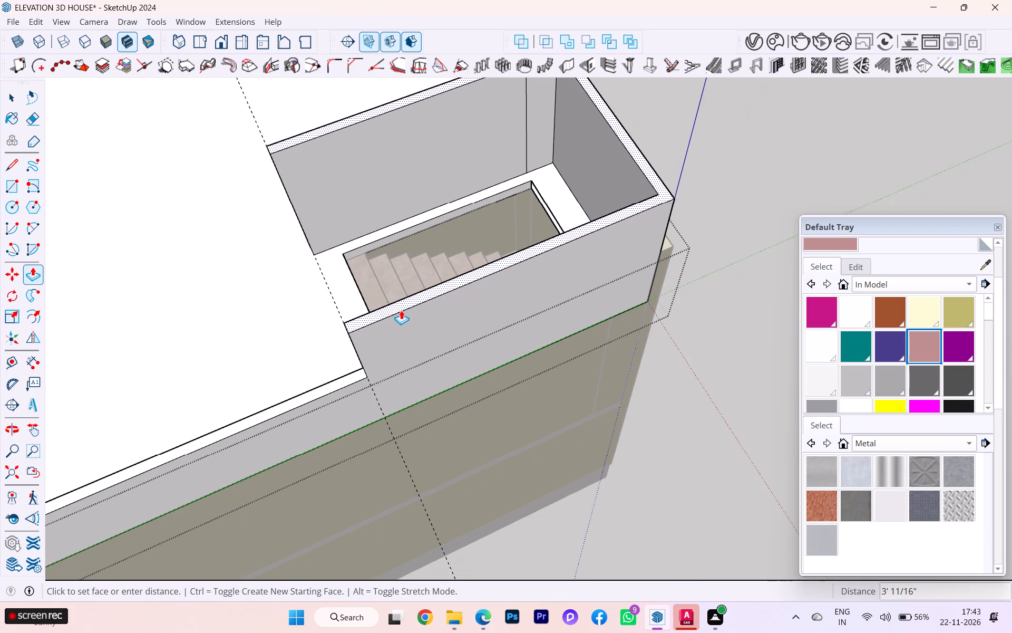
pyautogui.write("6'")
pyautogui.press('Return')
# Extend the end face of the raised inner stair wall about 1' further along the roof.
pyautogui.scroll(-2, 374, 298)
pyautogui.scroll(1, 369, 299)
pyautogui.scroll(-2, 368, 300)
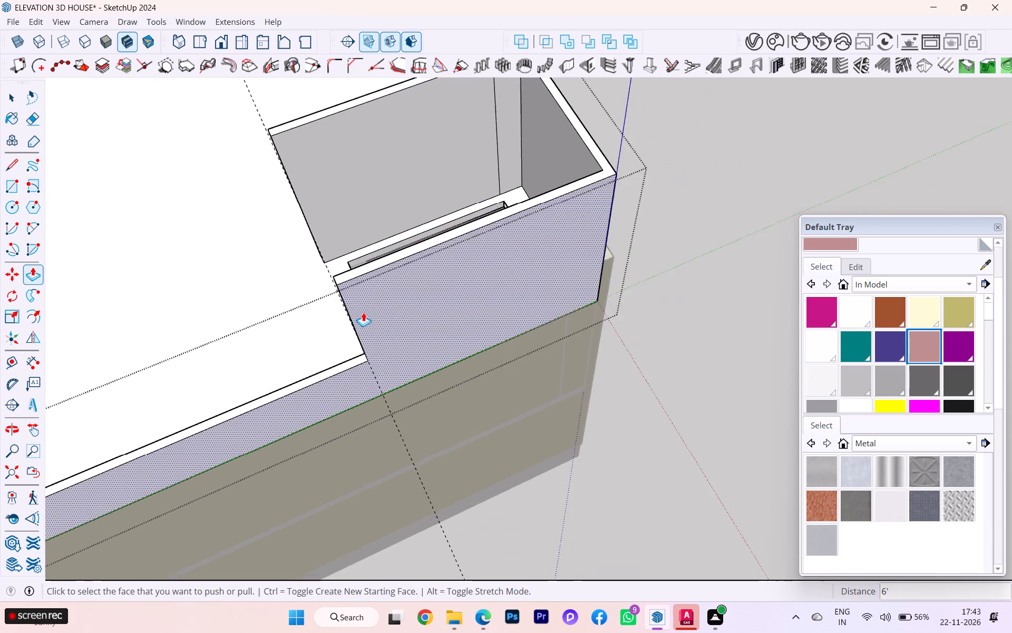
pyautogui.scroll(-1, 365, 312)
pyautogui.moveTo(459, 306); pyautogui.dragTo(741, 267, button='middle')
pyautogui.scroll(-1, 545, 223)
pyautogui.moveTo(542, 223); pyautogui.dragTo(549, 239, button='middle')
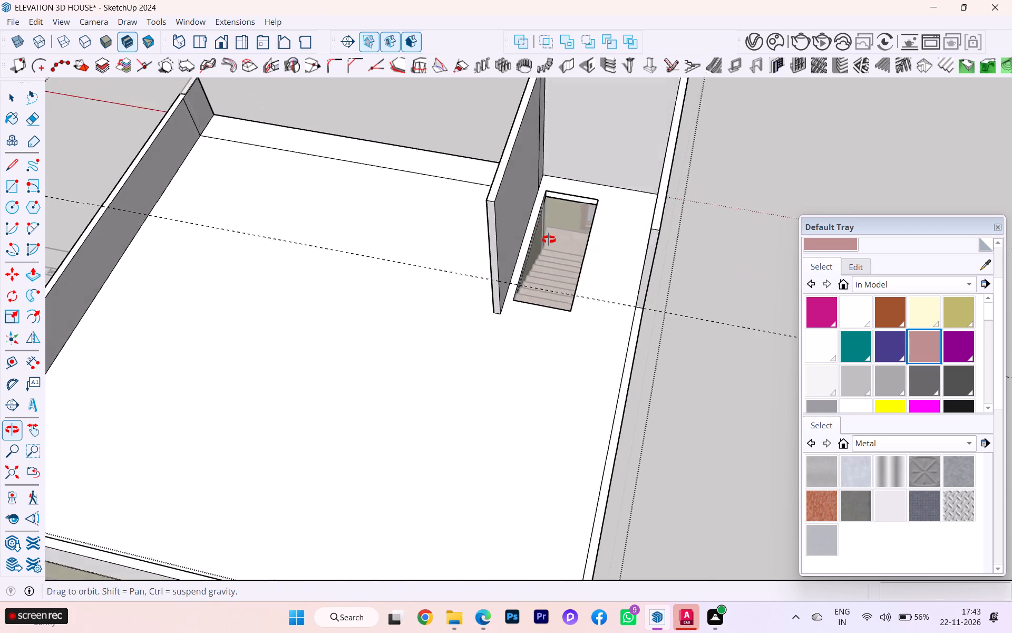
pyautogui.moveTo(549, 239); pyautogui.dragTo(547, 249, button='middle')
pyautogui.scroll(4, 528, 261)
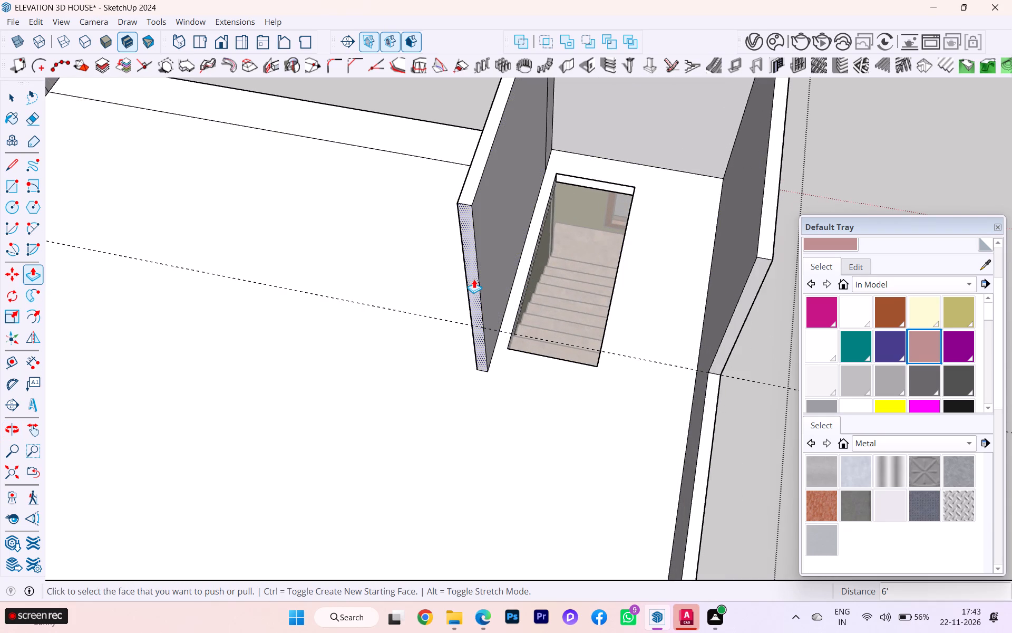
pyautogui.click(474, 279)
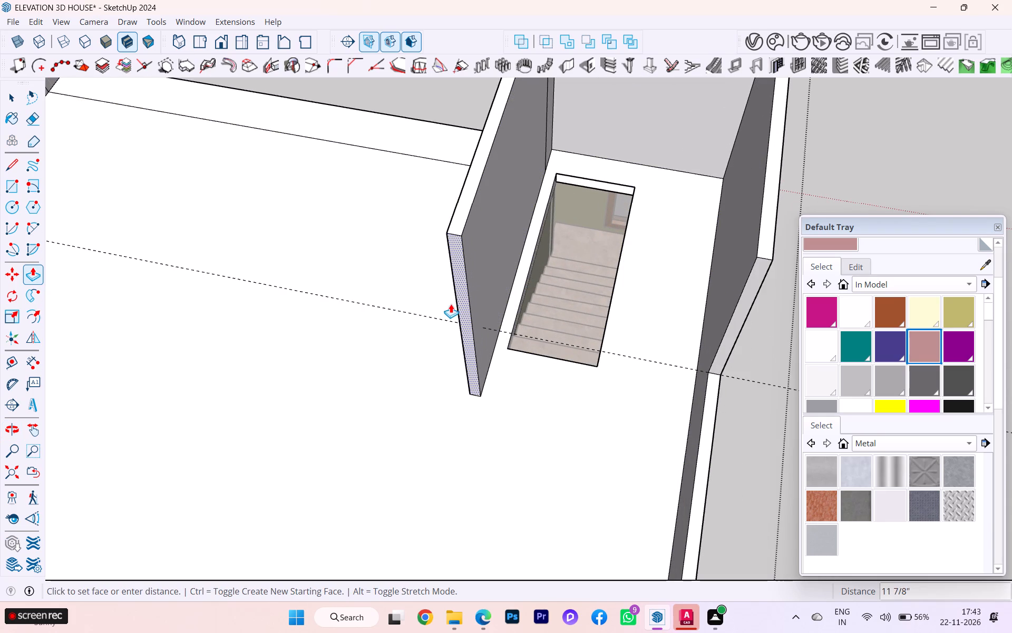
pyautogui.click(450, 304)
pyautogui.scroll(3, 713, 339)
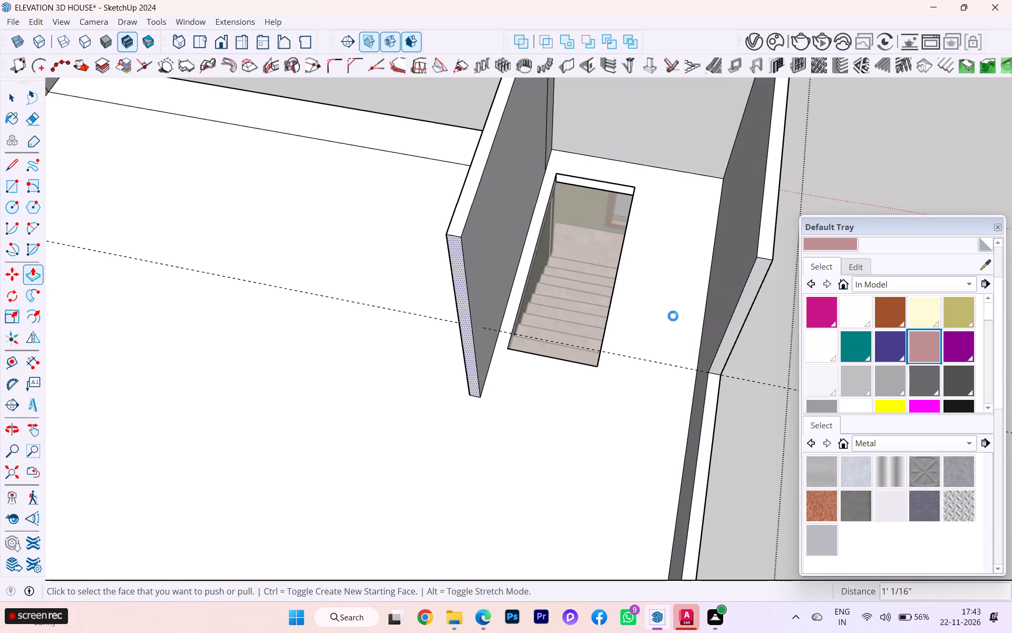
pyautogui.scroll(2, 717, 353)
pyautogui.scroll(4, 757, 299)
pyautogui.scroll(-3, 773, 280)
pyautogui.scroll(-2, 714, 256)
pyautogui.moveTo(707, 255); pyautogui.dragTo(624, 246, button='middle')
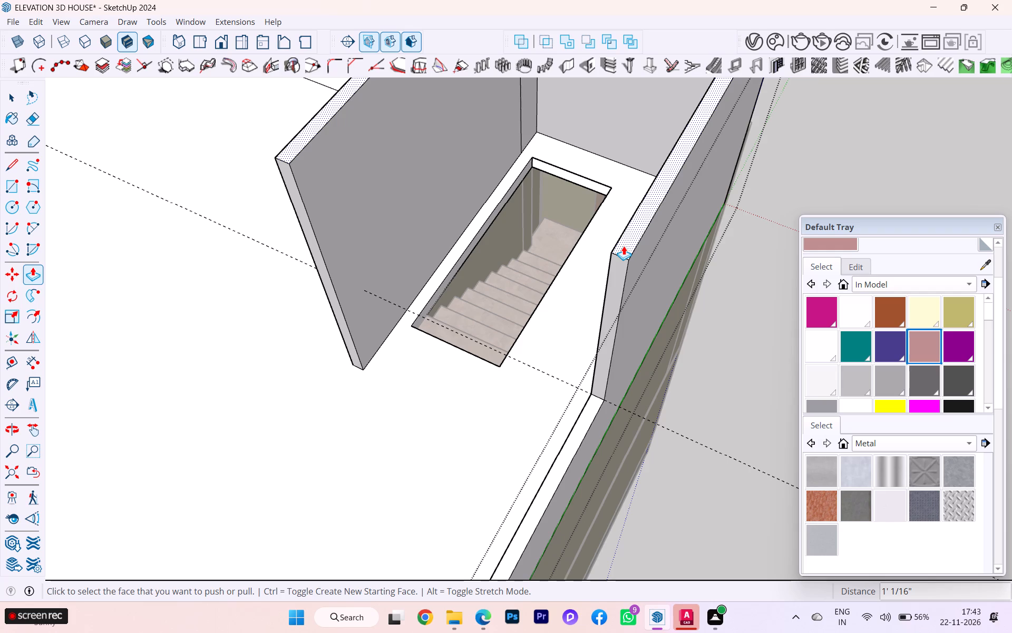
# Extend the end face of the raised outer stair wall until it is level with the inner stair wall's end.
pyautogui.scroll(-3, 494, 535)
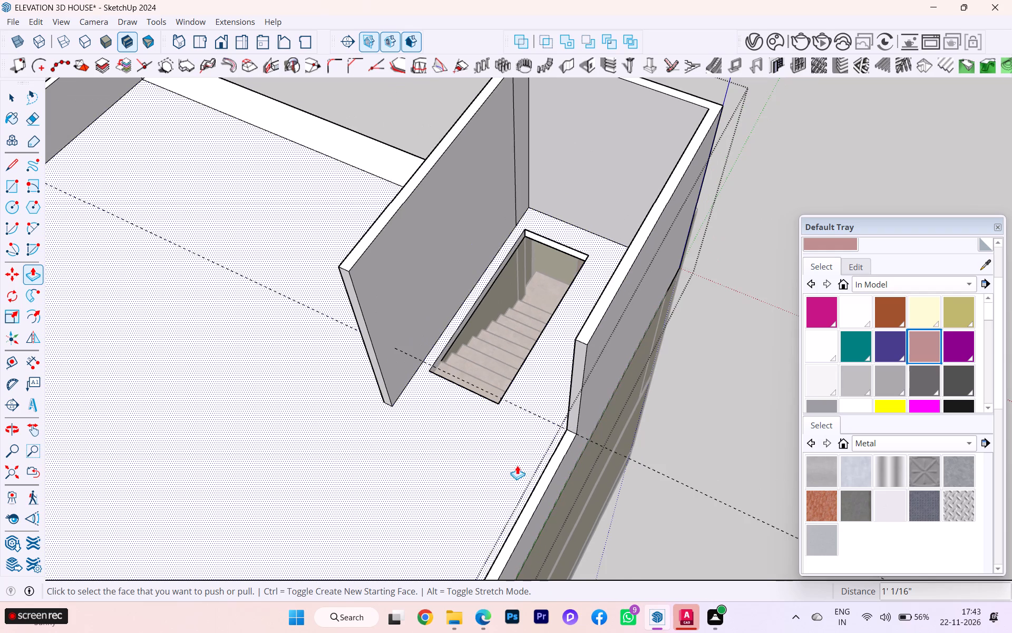
pyautogui.scroll(-1, 476, 413)
pyautogui.moveTo(476, 402); pyautogui.dragTo(658, 380, button='middle')
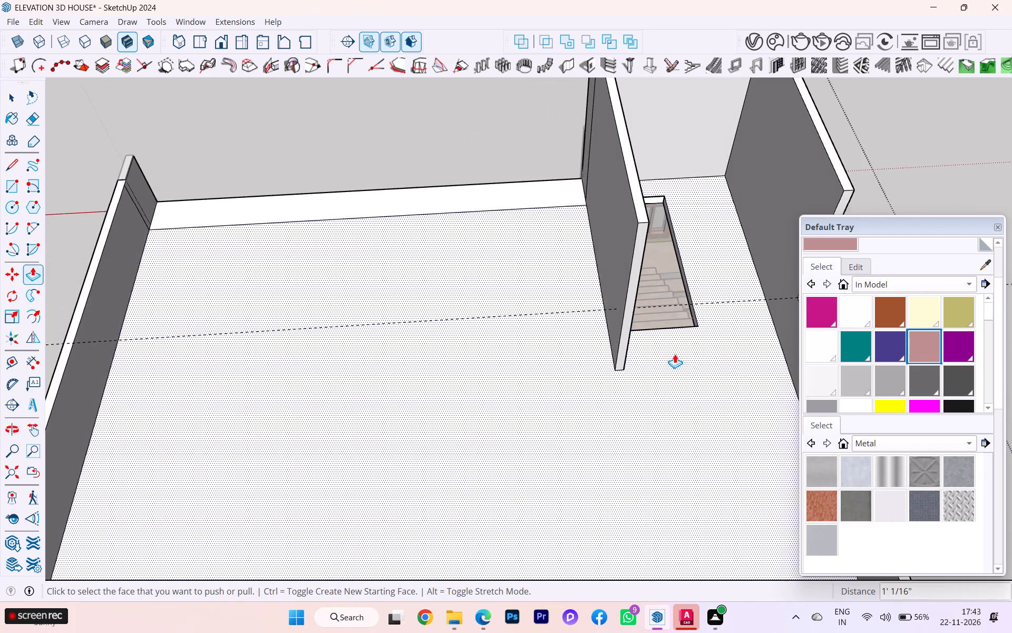
pyautogui.scroll(4, 675, 354)
pyautogui.scroll(-3, 675, 354)
pyautogui.scroll(1, 675, 354)
pyautogui.scroll(-4, 481, 310)
pyautogui.scroll(4, 812, 252)
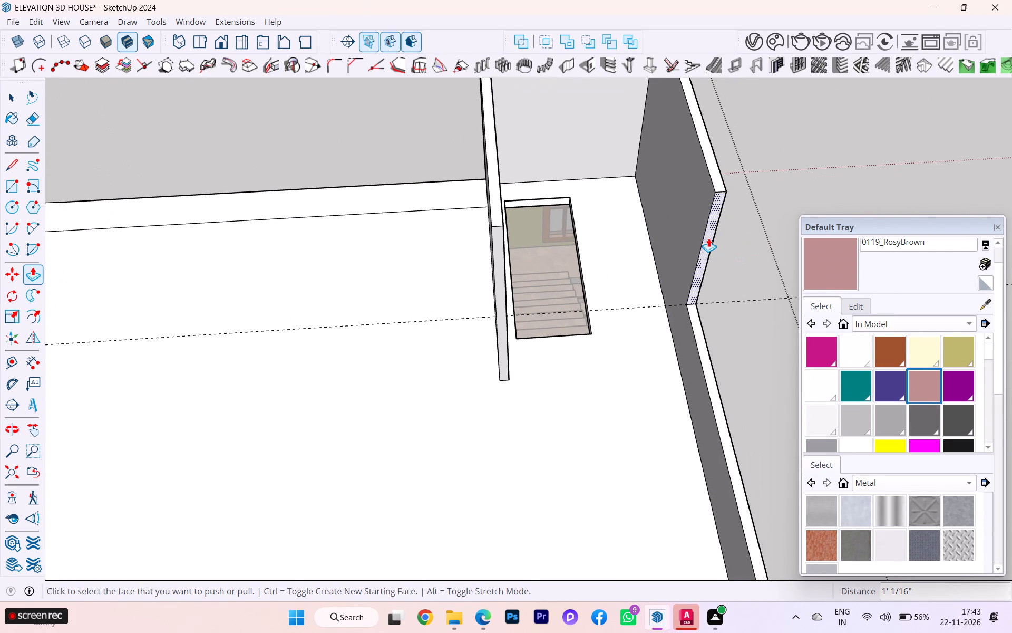
pyautogui.click(708, 238)
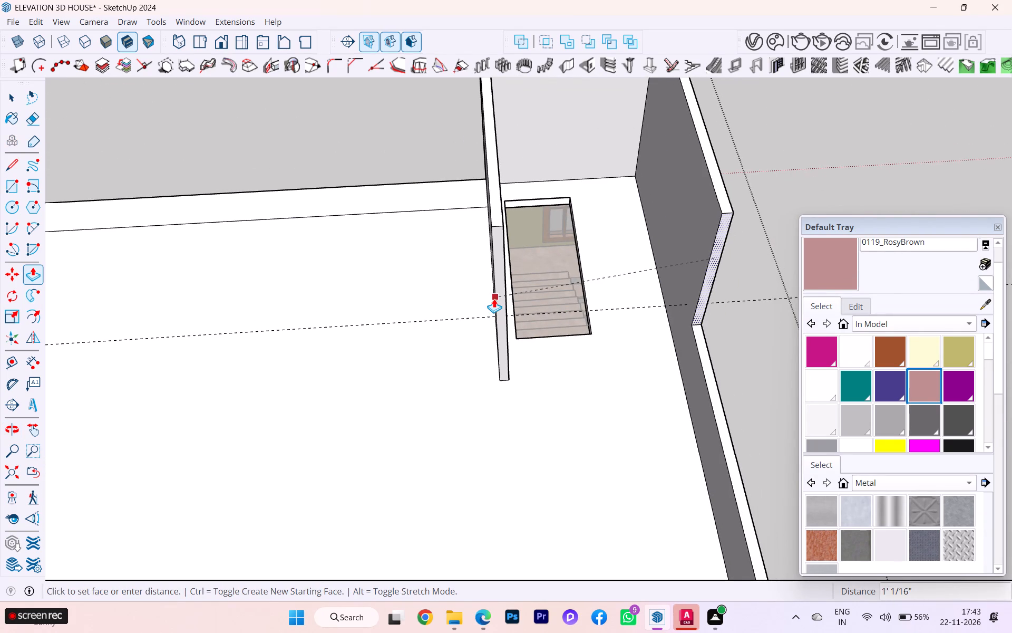
pyautogui.click(494, 298)
pyautogui.scroll(1, 708, 269)
pyautogui.click(708, 264)
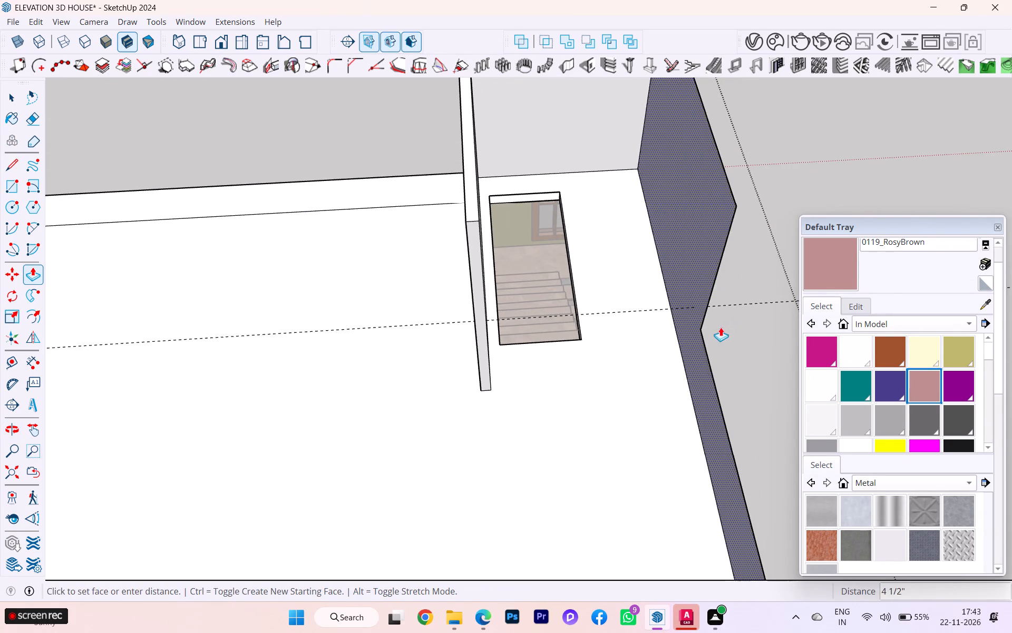
pyautogui.press('Escape')
pyautogui.scroll(2, 716, 291)
pyautogui.click(709, 283)
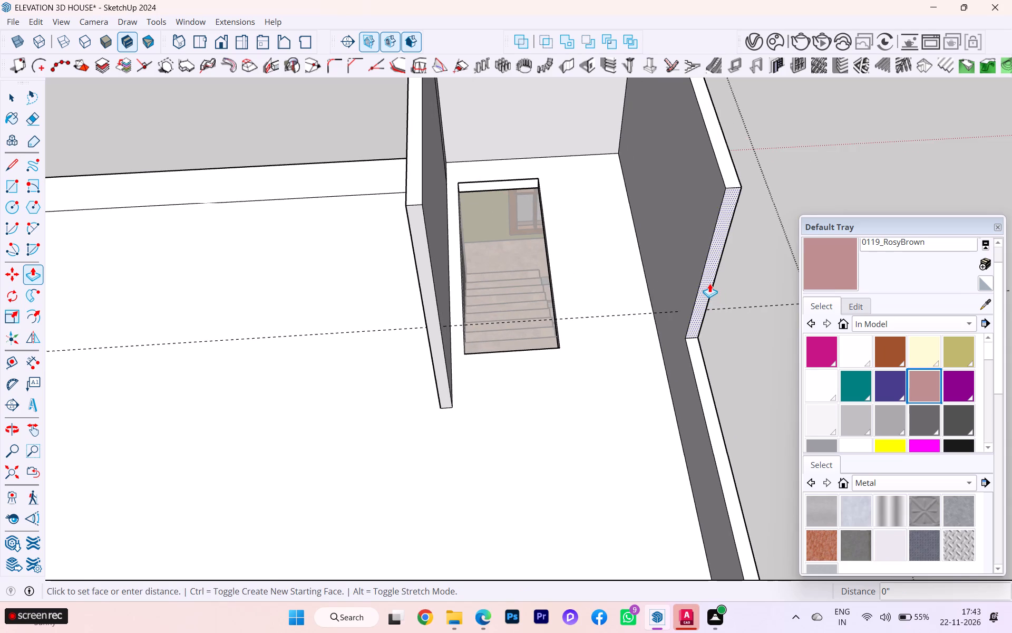
pyautogui.click(438, 402)
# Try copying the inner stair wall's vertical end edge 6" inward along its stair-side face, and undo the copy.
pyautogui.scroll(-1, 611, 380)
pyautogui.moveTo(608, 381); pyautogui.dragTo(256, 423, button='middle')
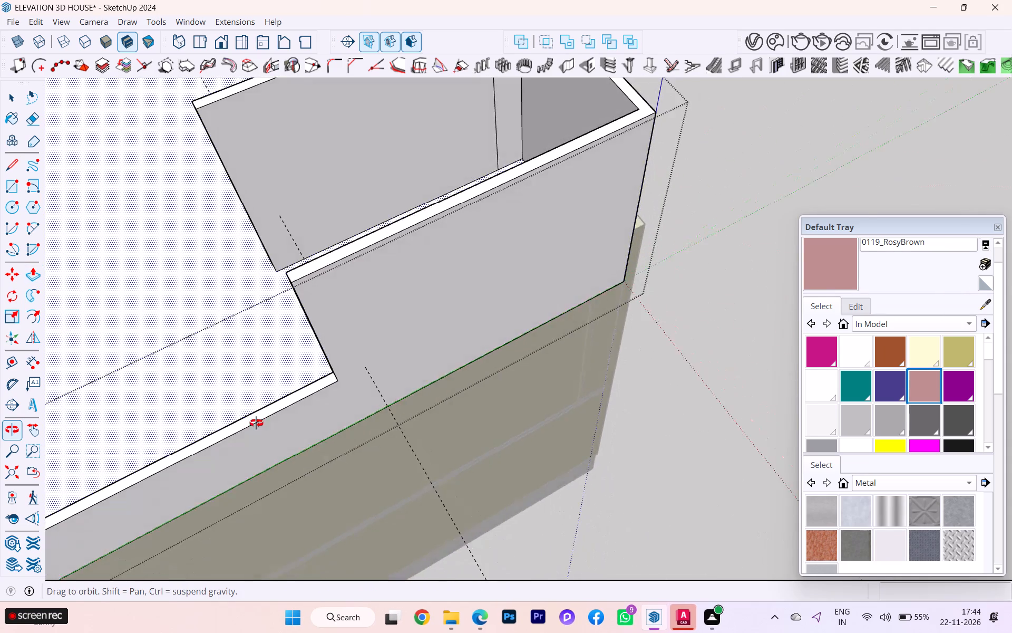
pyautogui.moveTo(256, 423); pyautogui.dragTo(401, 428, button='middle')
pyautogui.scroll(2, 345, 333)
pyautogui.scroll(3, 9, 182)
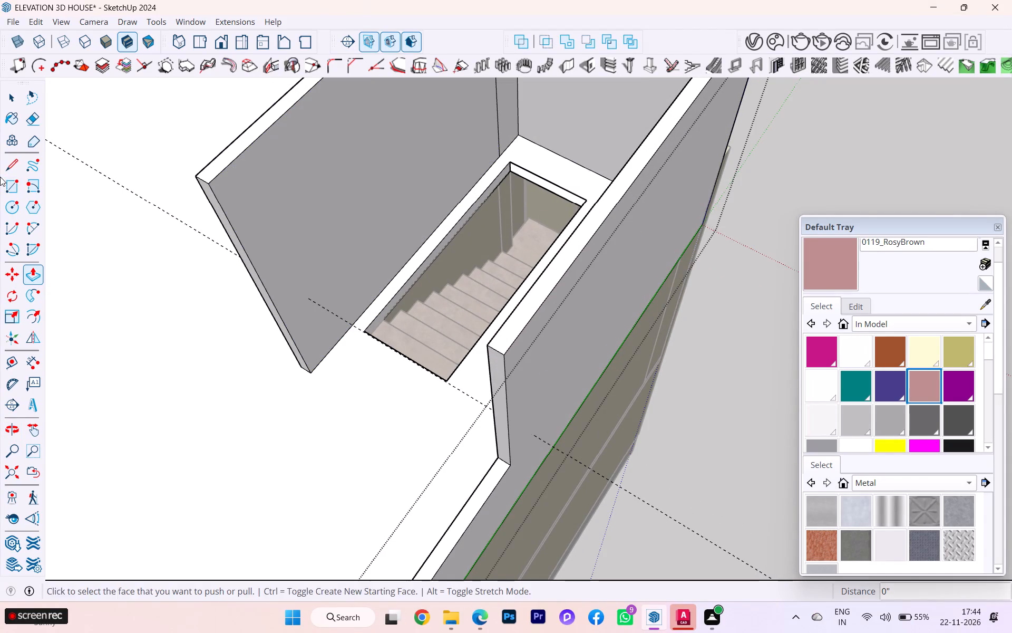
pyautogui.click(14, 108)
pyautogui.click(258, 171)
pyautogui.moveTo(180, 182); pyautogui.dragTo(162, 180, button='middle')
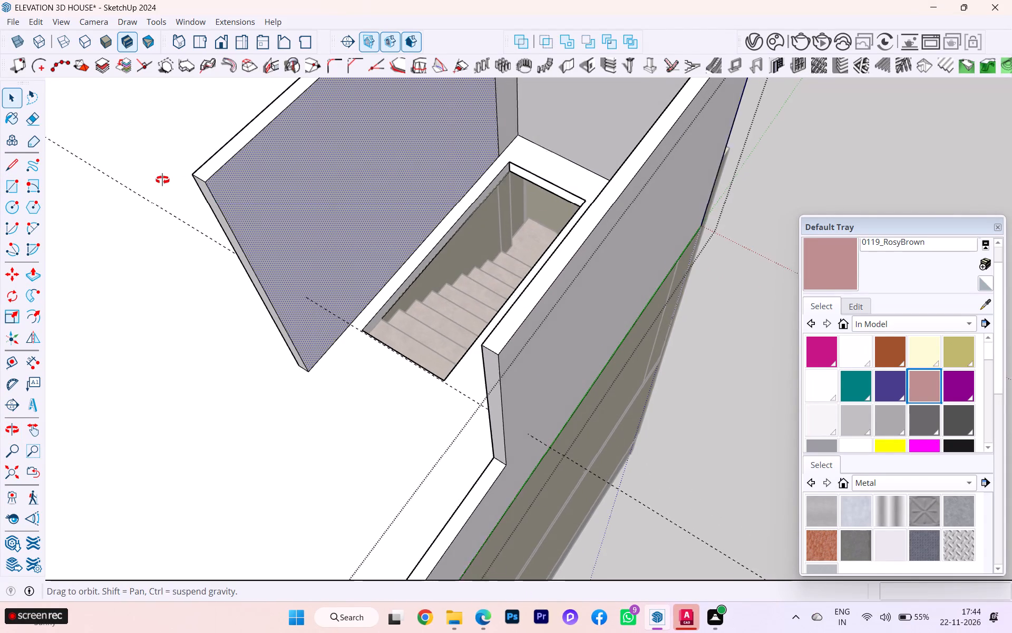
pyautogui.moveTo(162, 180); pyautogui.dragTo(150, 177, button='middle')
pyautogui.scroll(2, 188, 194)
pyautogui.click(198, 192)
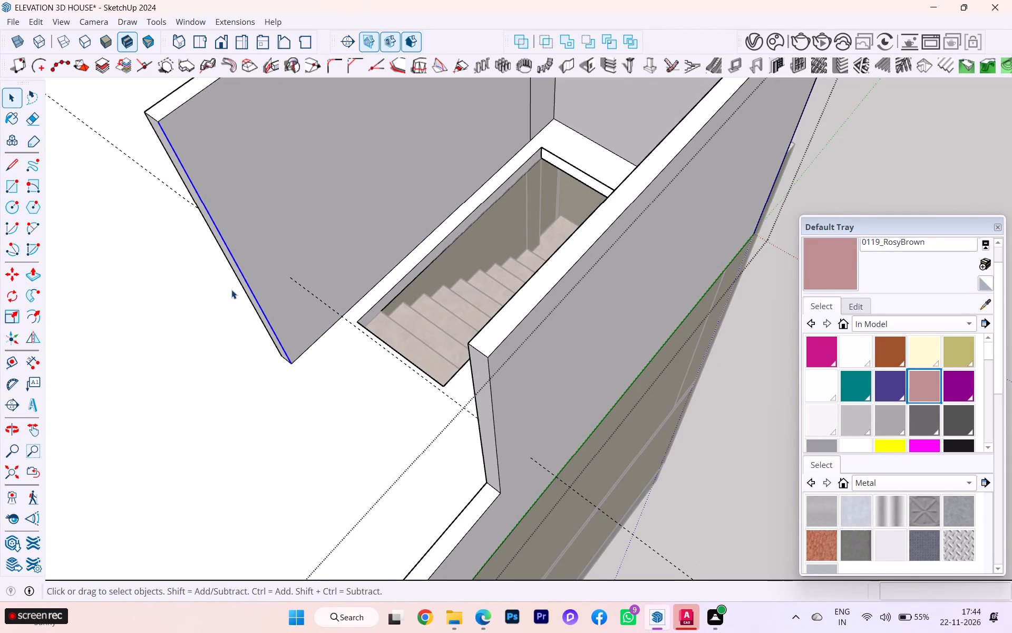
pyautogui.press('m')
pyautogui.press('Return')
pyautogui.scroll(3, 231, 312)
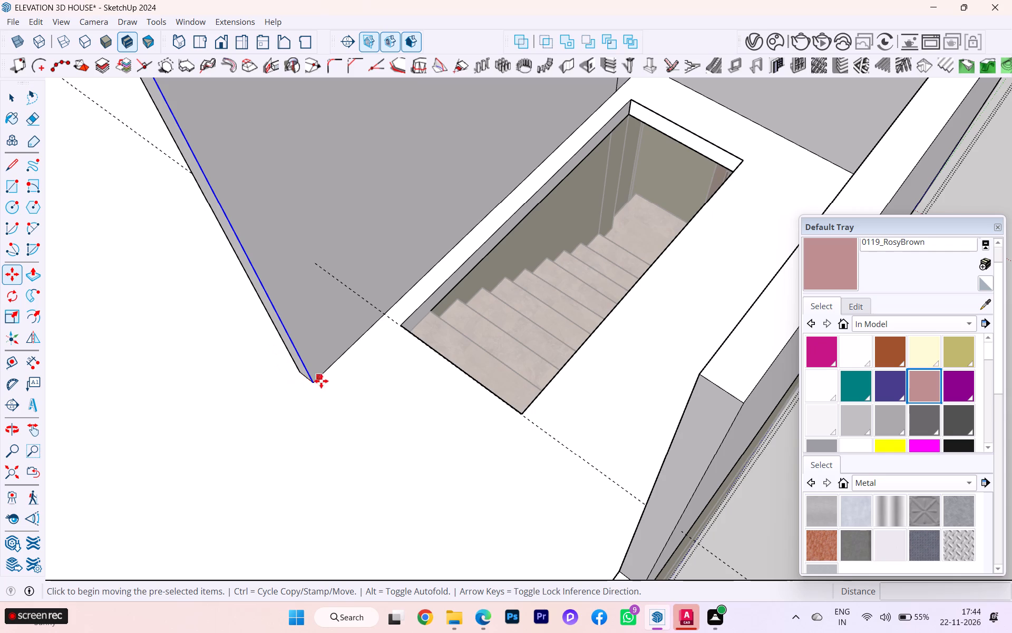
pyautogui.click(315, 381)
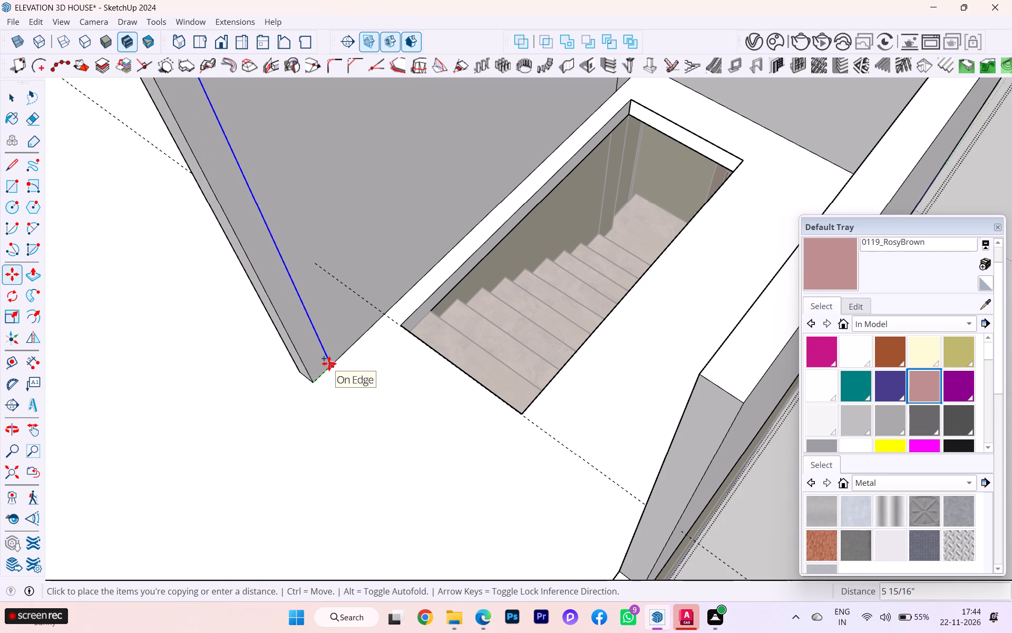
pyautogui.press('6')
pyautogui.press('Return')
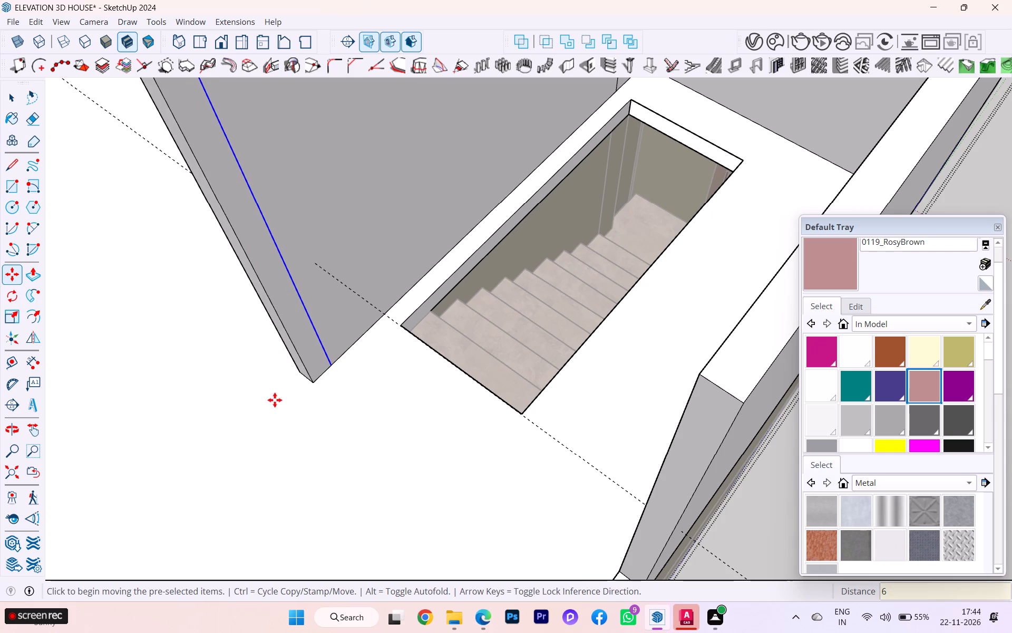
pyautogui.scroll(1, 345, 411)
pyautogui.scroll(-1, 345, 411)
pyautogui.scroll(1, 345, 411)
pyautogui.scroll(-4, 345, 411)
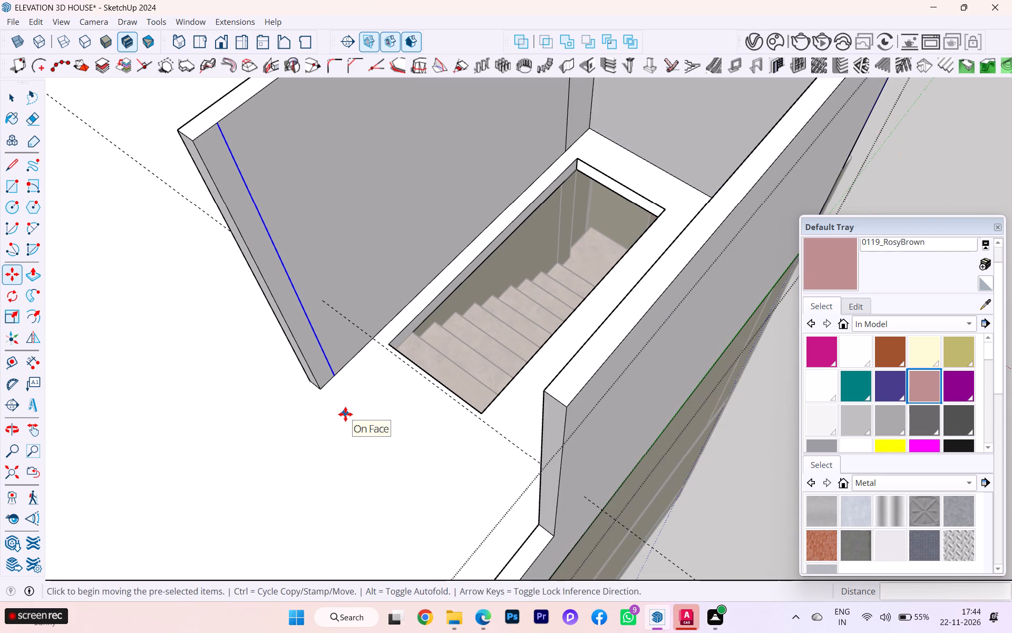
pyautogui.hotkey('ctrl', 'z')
# Copy the inner stair wall's vertical end edge 4.5" inward along its stair-side face.
pyautogui.scroll(2, 326, 379)
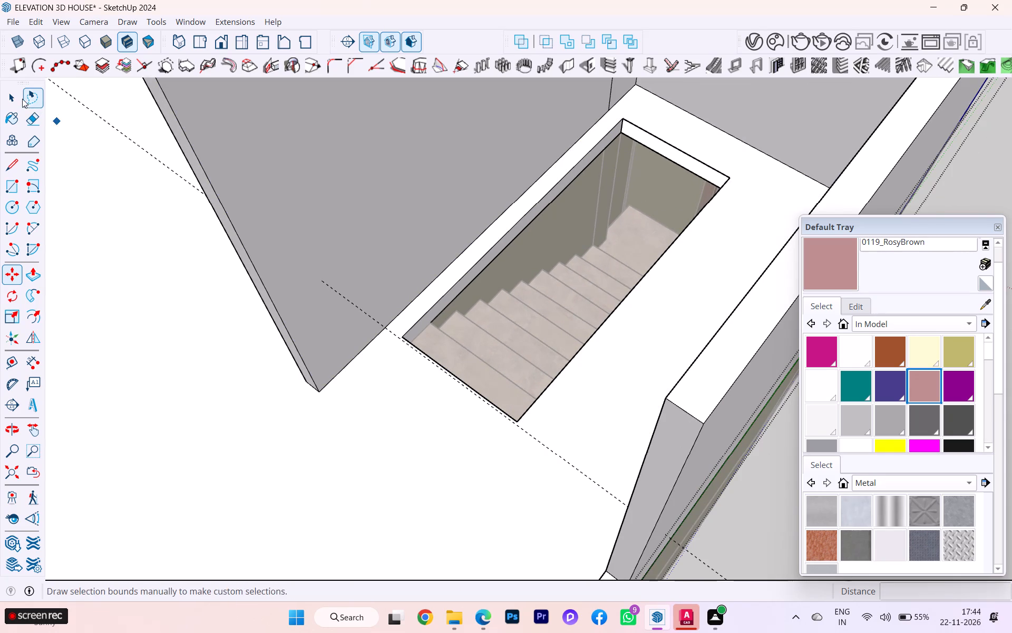
pyautogui.click(22, 99)
pyautogui.click(15, 98)
pyautogui.click(210, 185)
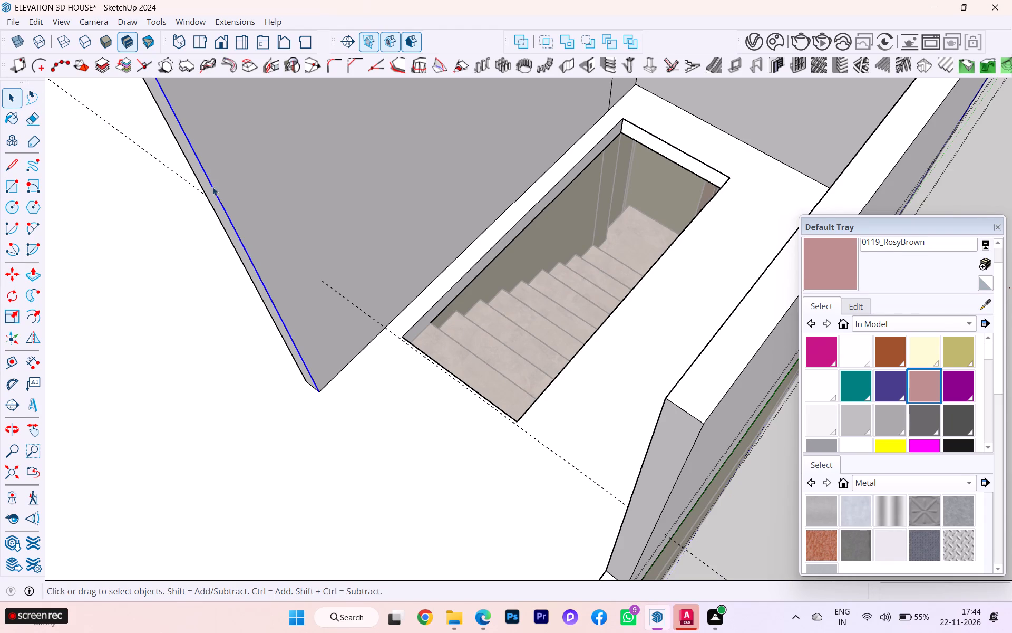
pyautogui.press('m')
pyautogui.press('Return')
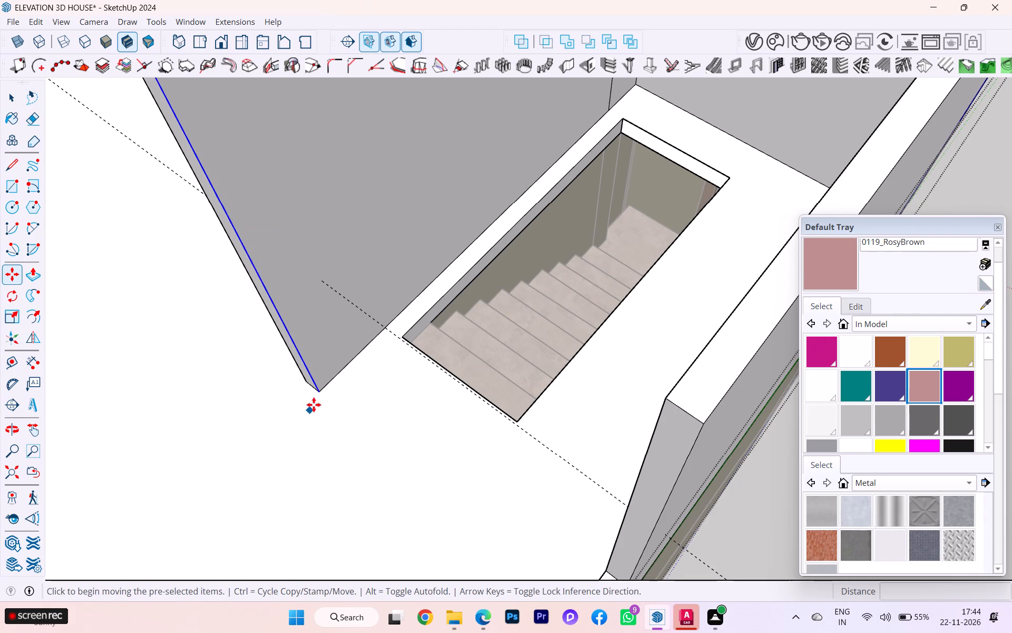
pyautogui.click(315, 387)
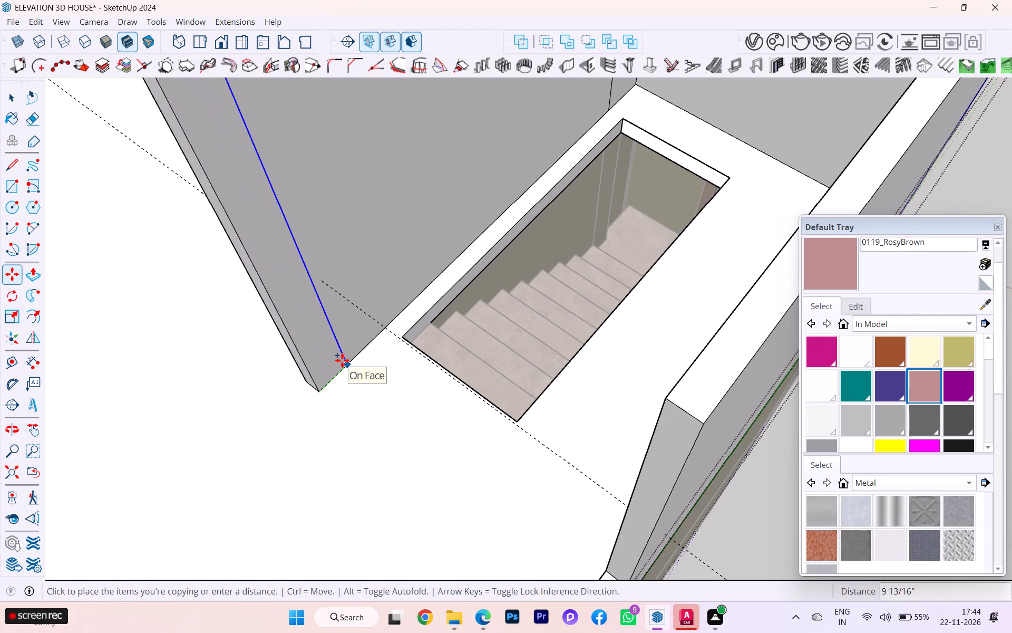
pyautogui.write('4.5')
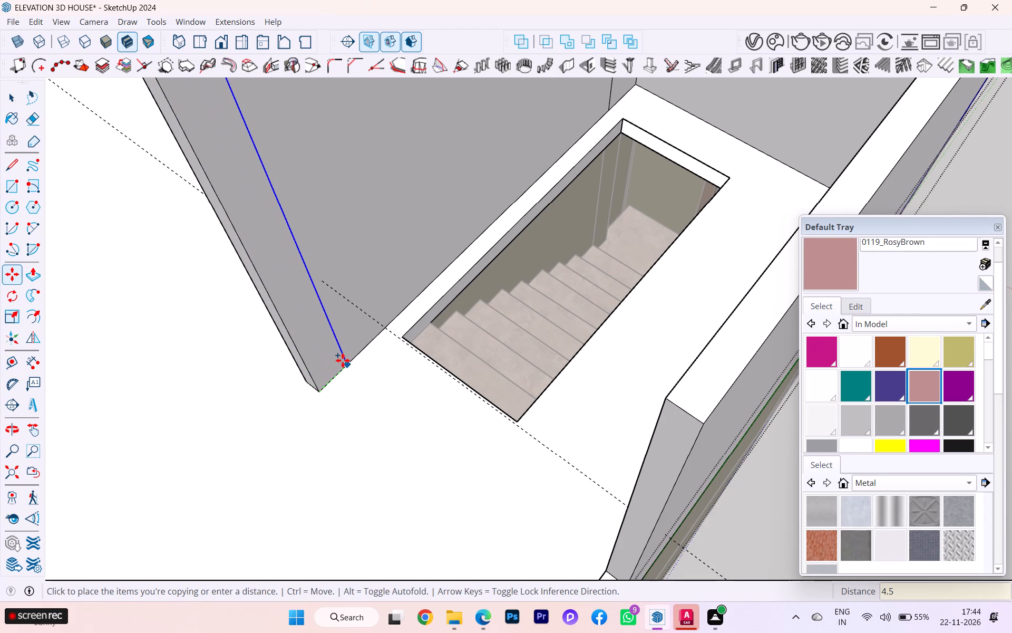
pyautogui.press('Return')
pyautogui.scroll(-5, 333, 412)
pyautogui.scroll(1, 331, 415)
pyautogui.scroll(-1, 255, 295)
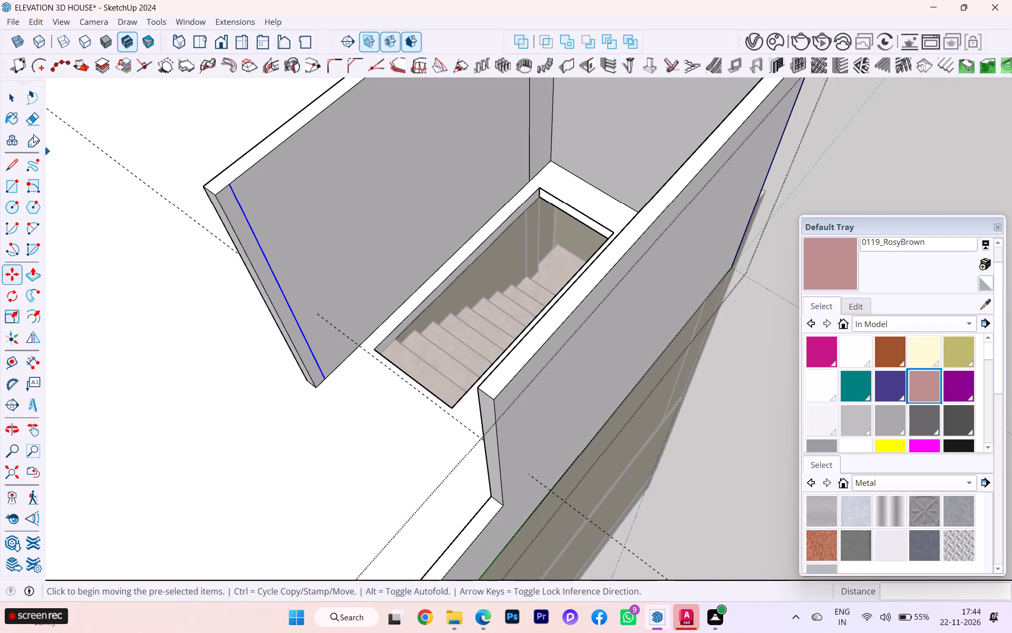
# Pull the narrow strip at the inner stair wall's end about 4" towards the outer stair wall.
pyautogui.click(13, 92)
pyautogui.scroll(2, 293, 246)
pyautogui.click(242, 230)
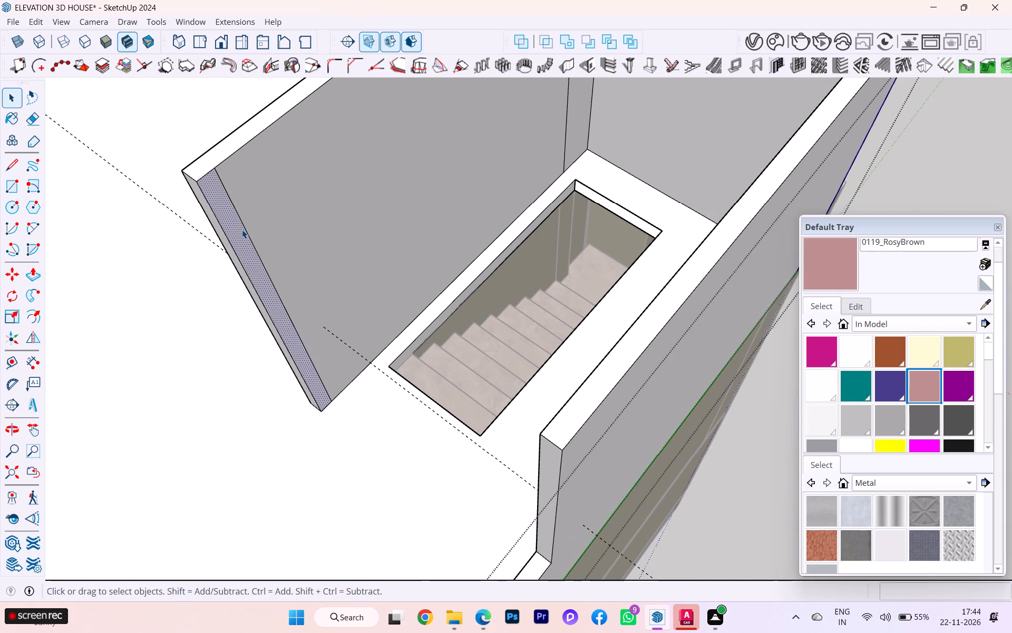
pyautogui.press('p')
pyautogui.click(242, 229)
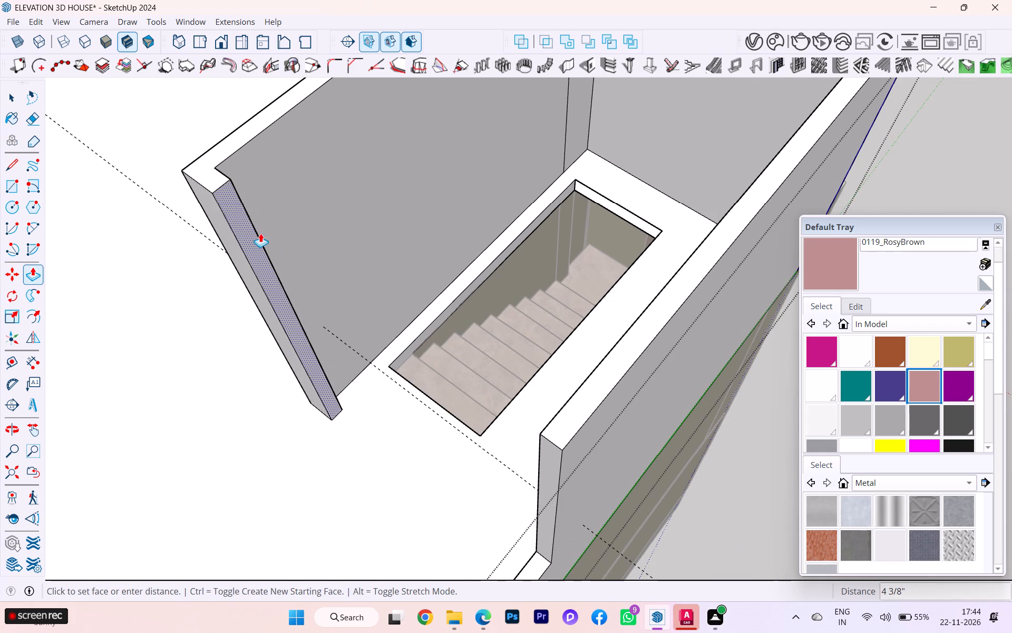
pyautogui.click(259, 232)
# Copy the top edge of the new stub's stair-side face 3' down the face.
pyautogui.scroll(4, 221, 184)
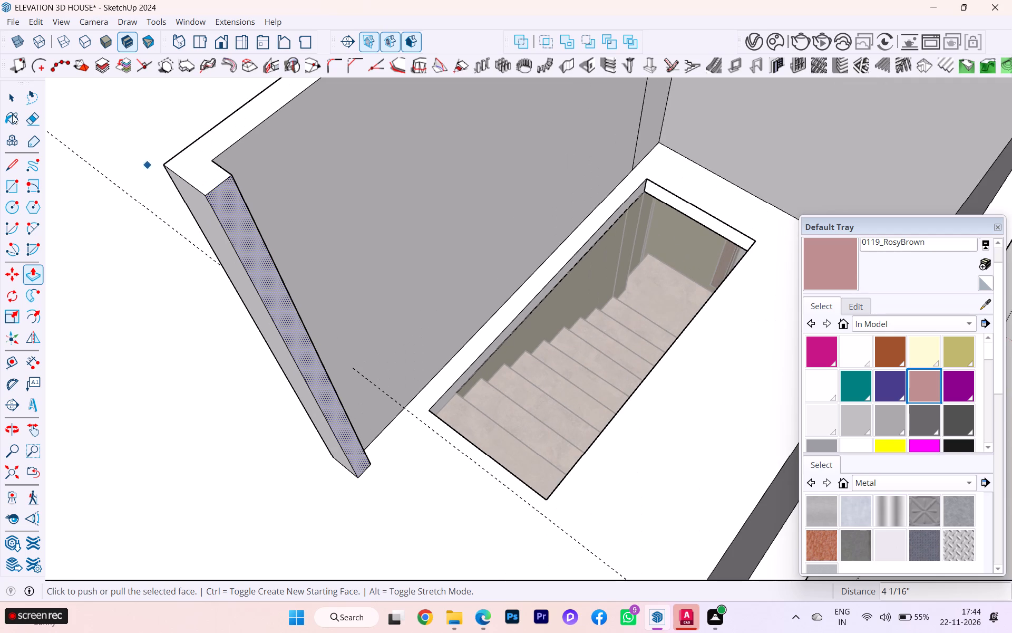
pyautogui.click(7, 94)
pyautogui.scroll(4, 212, 215)
pyautogui.click(211, 183)
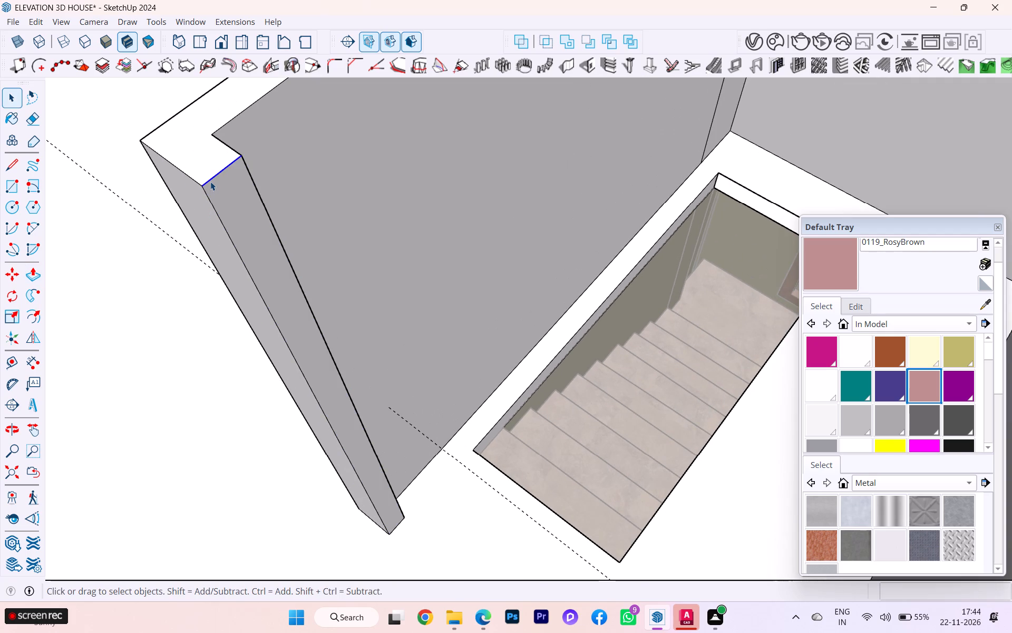
pyautogui.press('m')
pyautogui.press('Return')
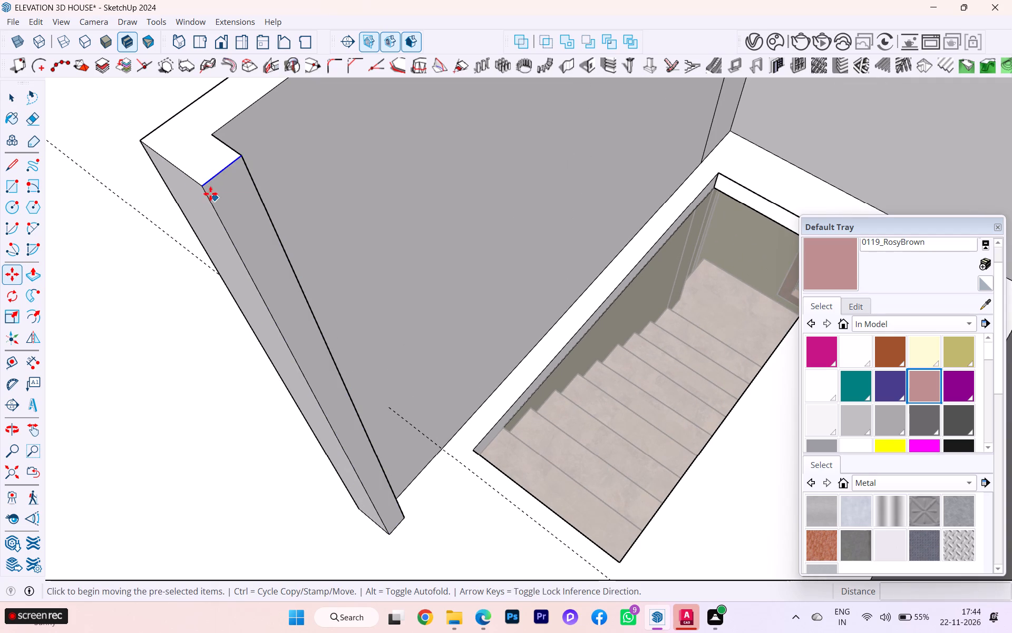
pyautogui.click(203, 186)
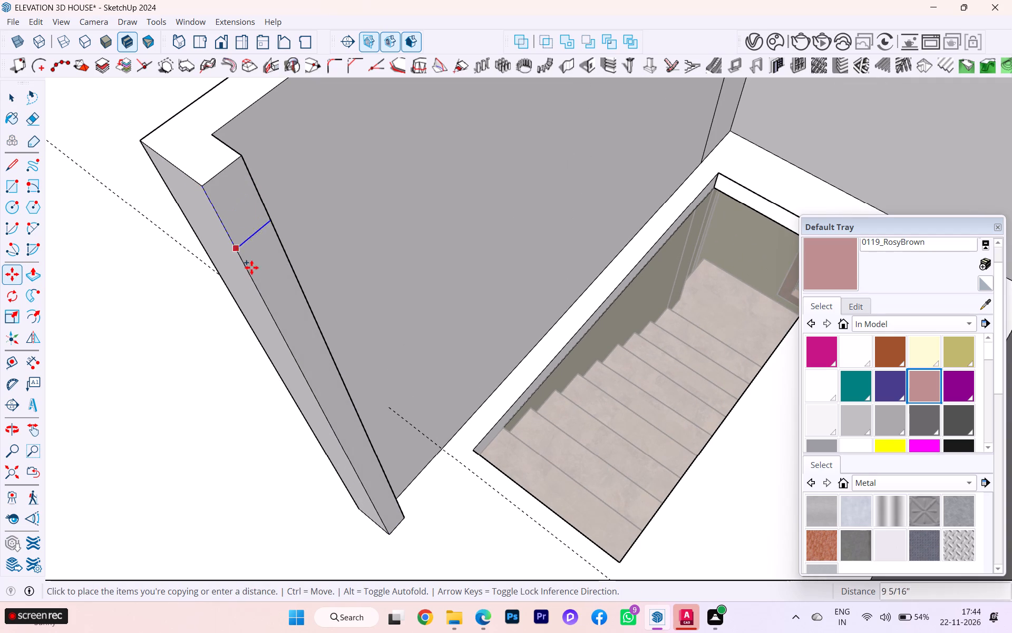
pyautogui.write("3'")
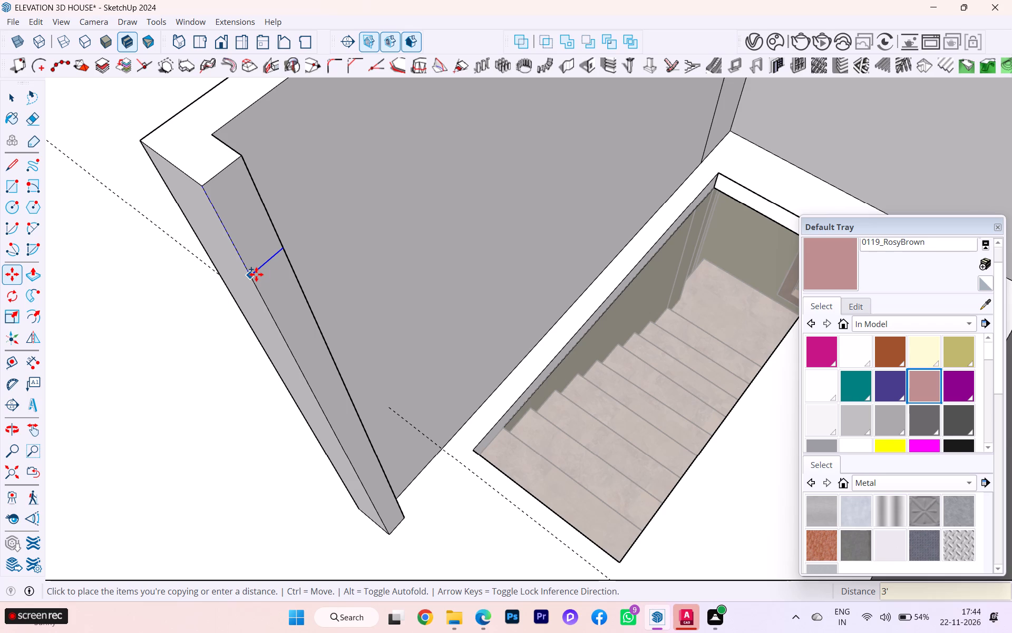
pyautogui.press('Return')
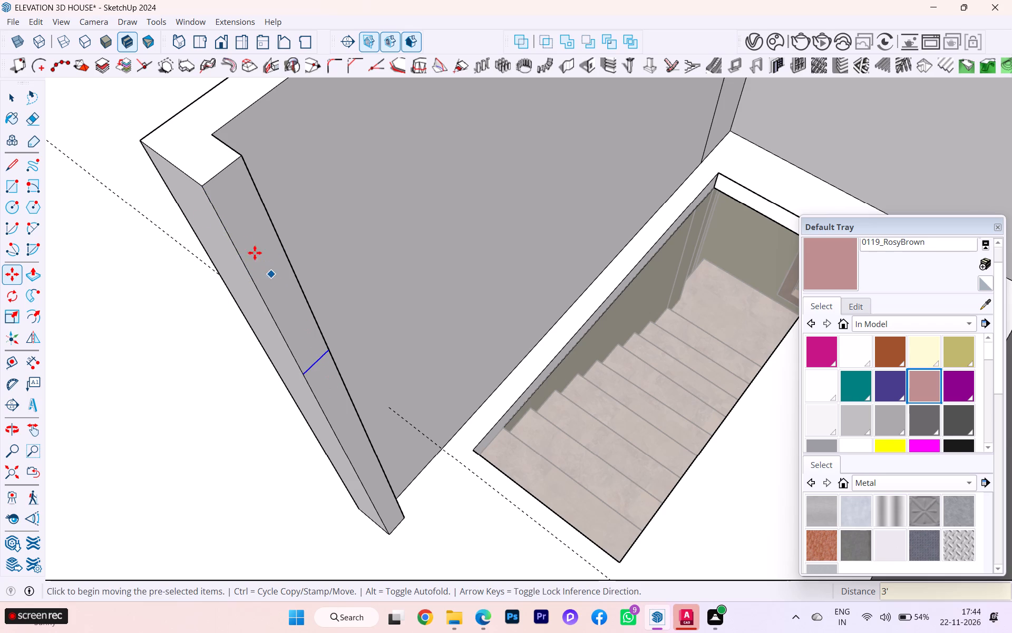
# Pull the stub's upper 3' face about 6' 8 7/8" across to the outer stair wall, forming a lintel over the doorway.
pyautogui.click(7, 102)
pyautogui.click(246, 237)
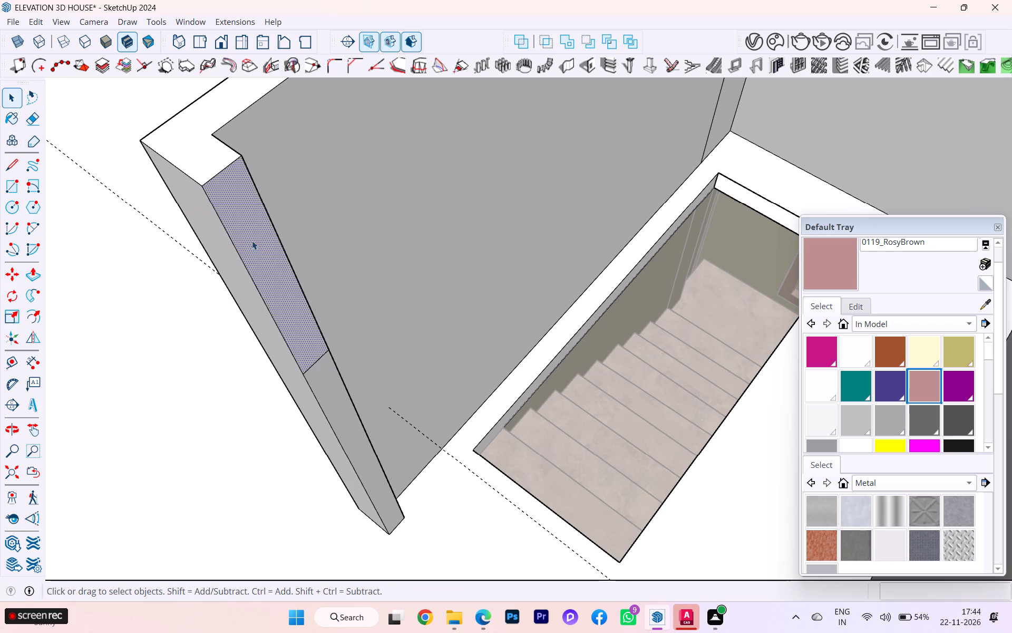
pyautogui.press('p')
pyautogui.click(268, 251)
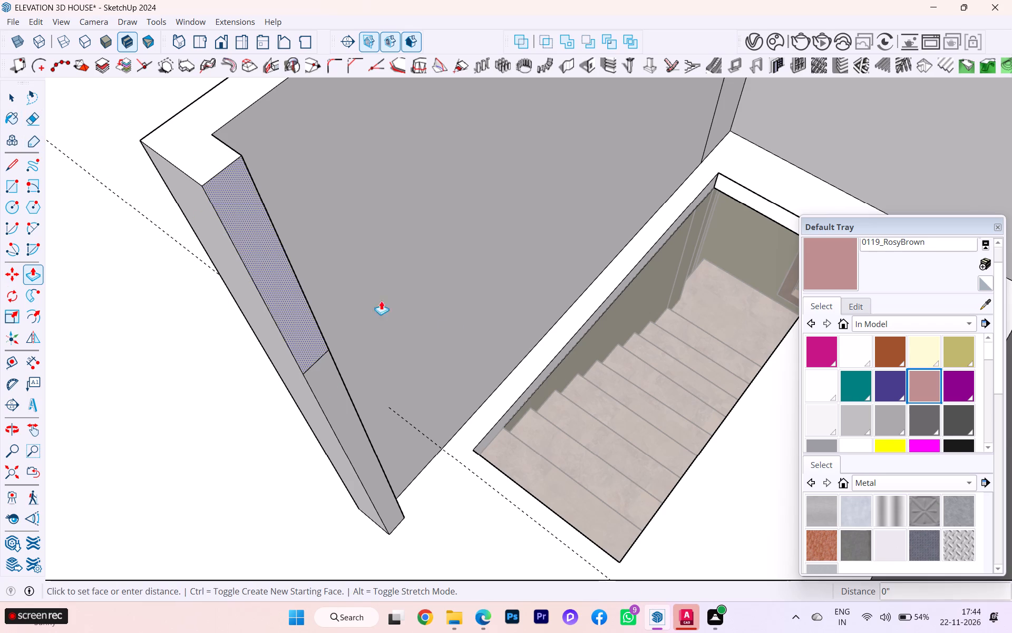
pyautogui.scroll(-2, 383, 306)
pyautogui.scroll(2, 382, 306)
pyautogui.scroll(-1, 391, 312)
pyautogui.scroll(-3, 450, 328)
pyautogui.scroll(-2, 280, 286)
pyautogui.scroll(1, 291, 291)
pyautogui.scroll(-1, 303, 294)
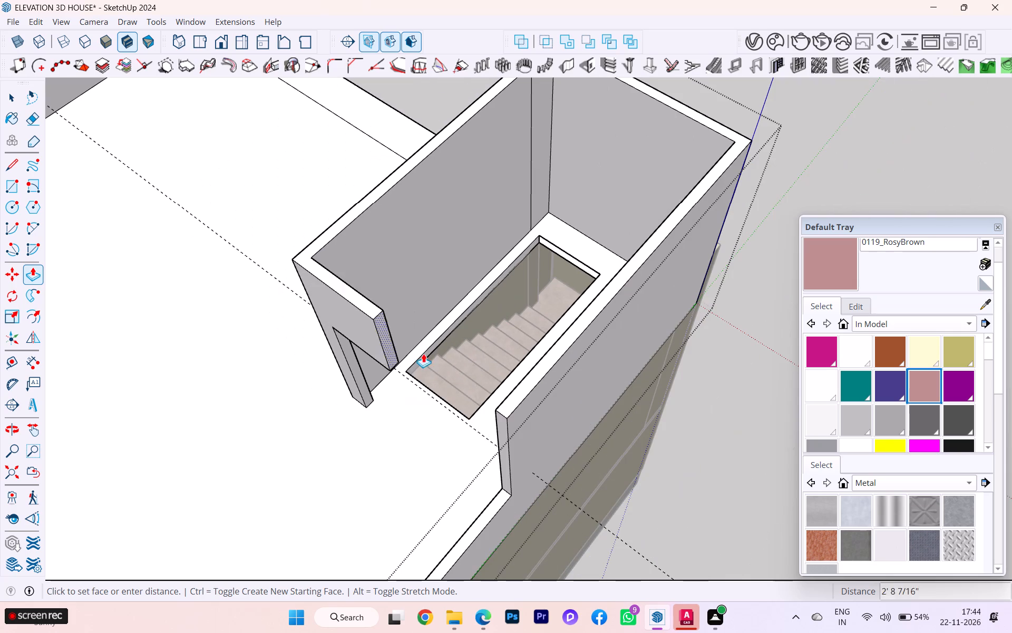
pyautogui.scroll(1, 499, 411)
pyautogui.click(499, 411)
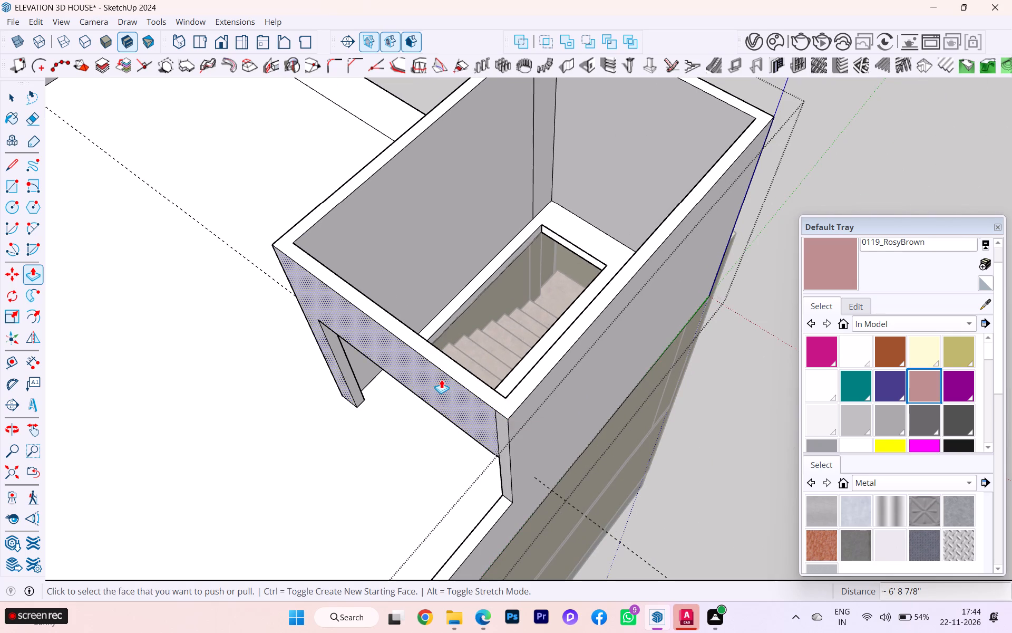
# Examine the stair enclosure on the roof and the whole house from the roof, front and both sides.
pyautogui.moveTo(441, 376); pyautogui.dragTo(567, 229, button='middle')
pyautogui.scroll(-2, 557, 237)
pyautogui.moveTo(556, 239); pyautogui.dragTo(580, 228, button='middle')
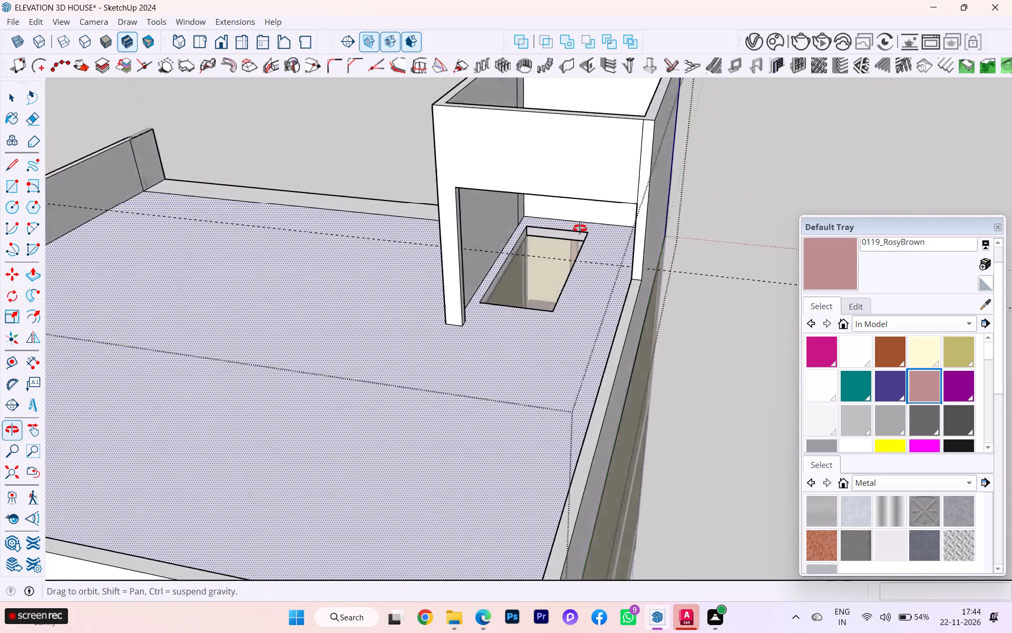
pyautogui.moveTo(580, 228); pyautogui.dragTo(605, 232, button='middle')
pyautogui.scroll(3, 614, 229)
pyautogui.scroll(-2, 628, 234)
pyautogui.moveTo(622, 237); pyautogui.dragTo(21, 342, button='middle')
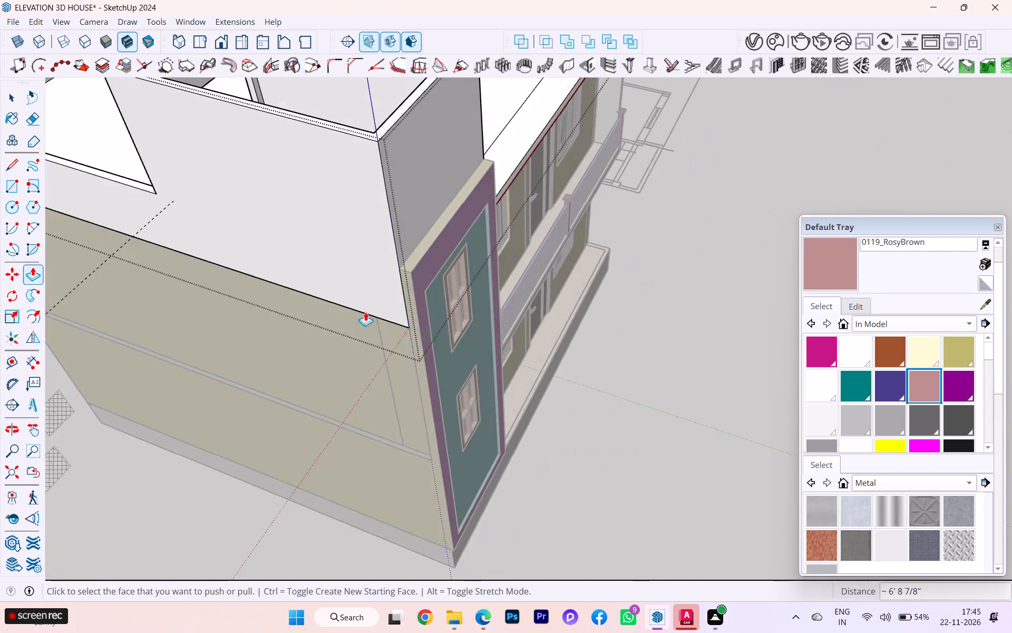
pyautogui.scroll(-2, 364, 312)
pyautogui.moveTo(374, 312); pyautogui.dragTo(3, 279, button='middle')
pyautogui.scroll(-5, 399, 361)
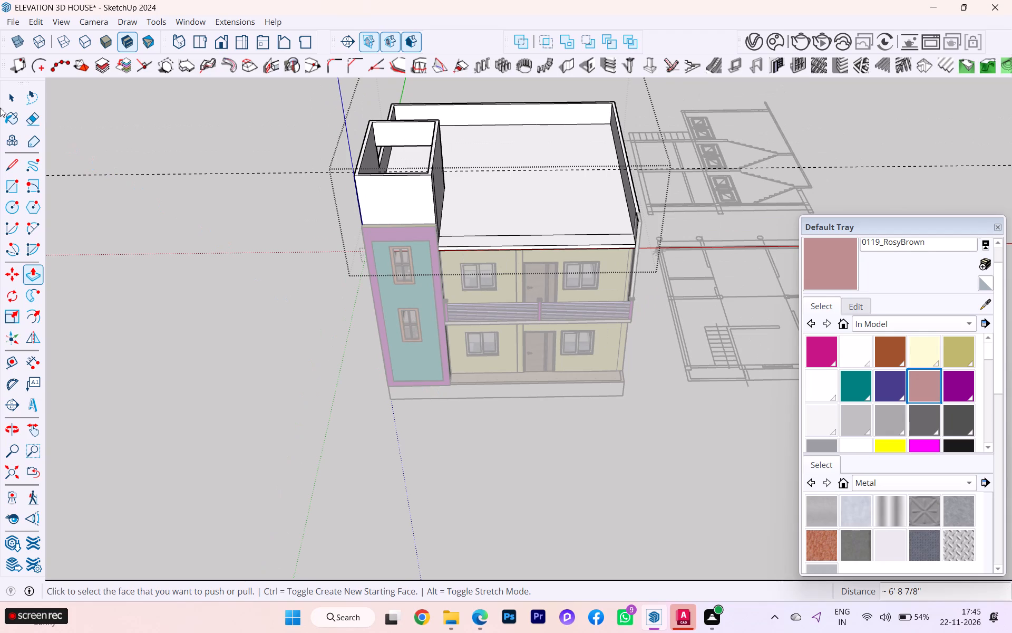
pyautogui.click(4, 94)
pyautogui.click(208, 250)
pyautogui.scroll(4, 419, 236)
pyautogui.moveTo(423, 241); pyautogui.dragTo(467, 285, button='middle')
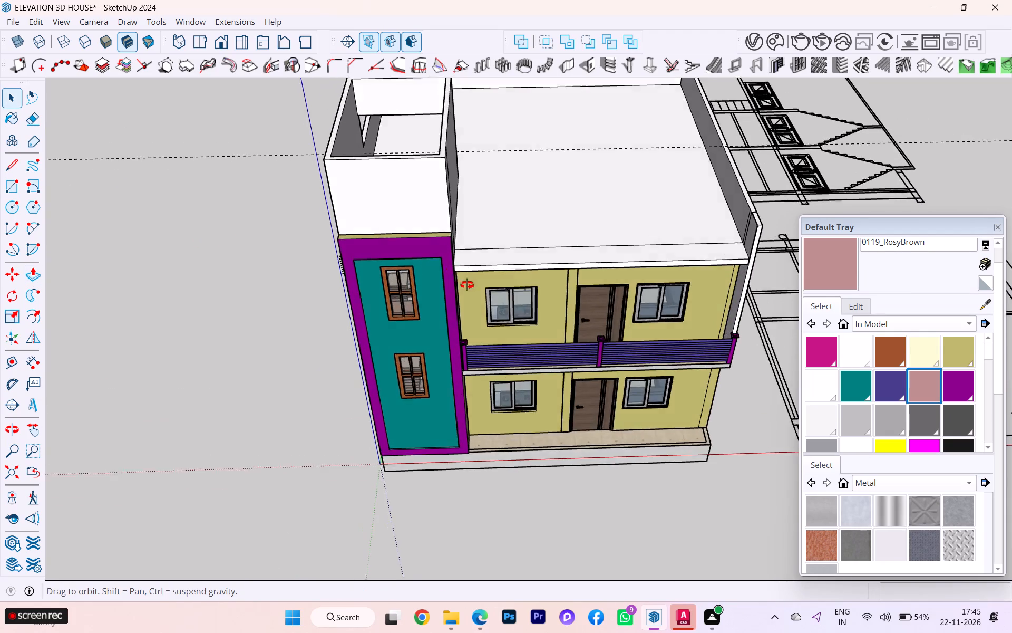
pyautogui.moveTo(467, 285); pyautogui.dragTo(639, 287, button='middle')
pyautogui.scroll(-2, 637, 285)
pyautogui.scroll(3, 637, 285)
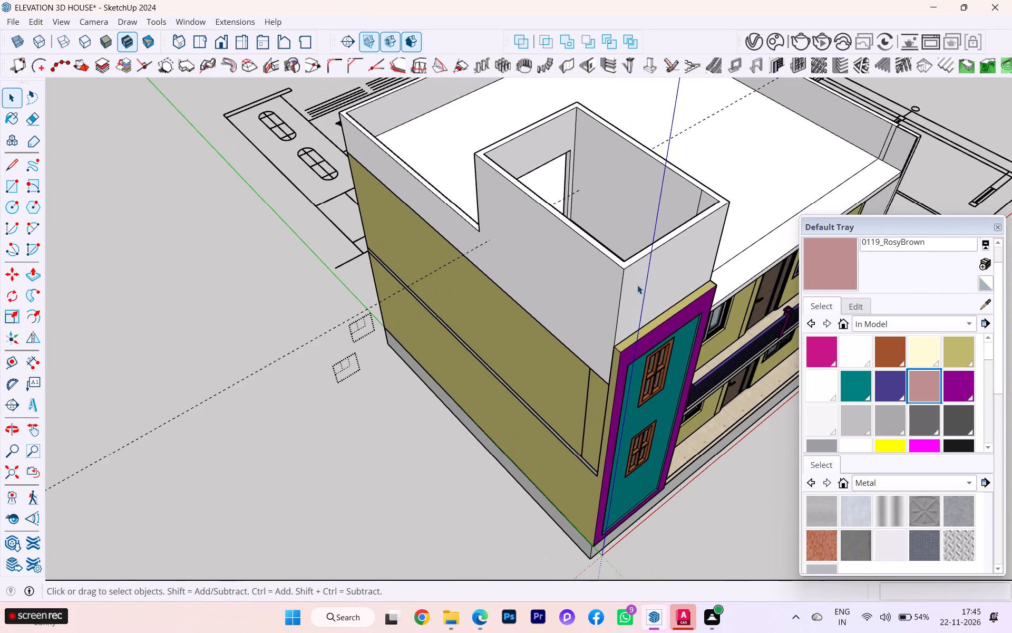
pyautogui.moveTo(637, 285); pyautogui.dragTo(740, 131, button='middle')
pyautogui.scroll(-3, 710, 225)
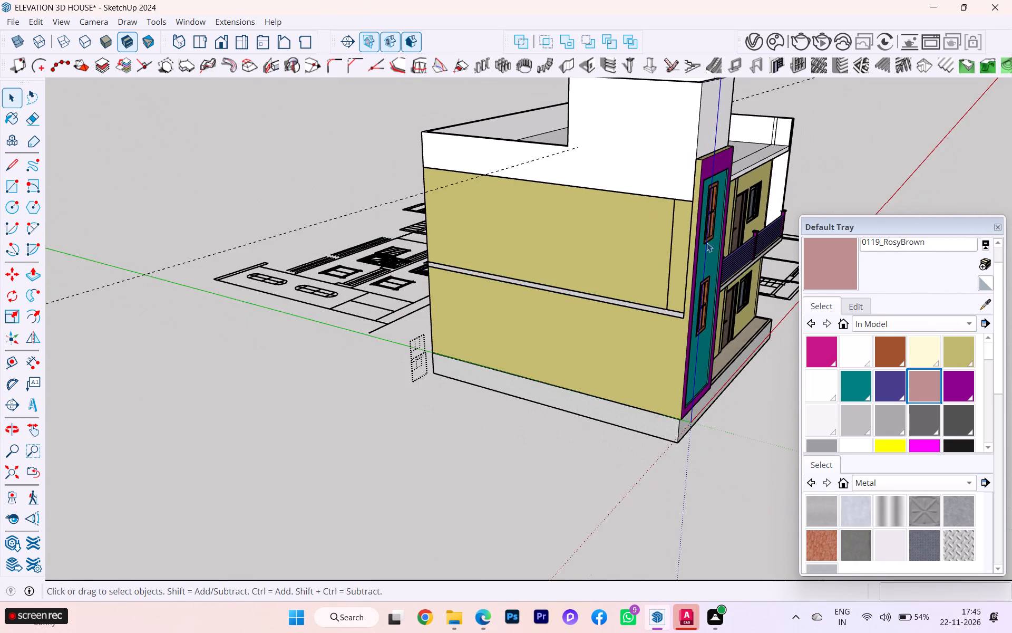
pyautogui.moveTo(707, 238); pyautogui.dragTo(244, 277, button='middle')
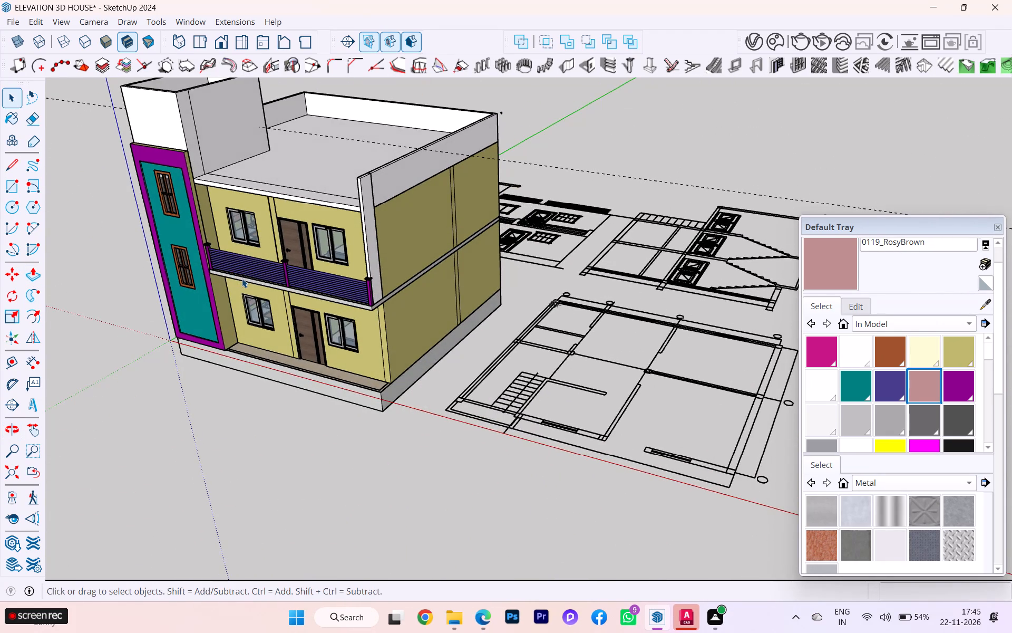
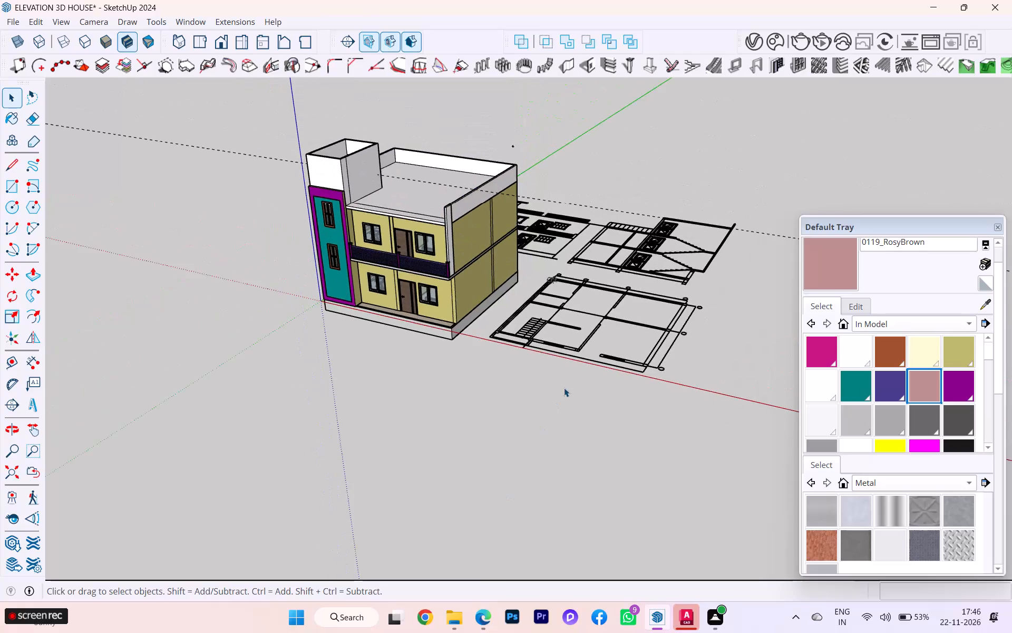
# Examine the front roof corner where the roof slab and parapet meet the projecting side wall.
pyautogui.scroll(5, 576, 365)
pyautogui.scroll(-1, 414, 337)
pyautogui.moveTo(410, 339); pyautogui.dragTo(637, 368, button='middle')
pyautogui.scroll(4, 620, 323)
pyautogui.scroll(-1, 581, 335)
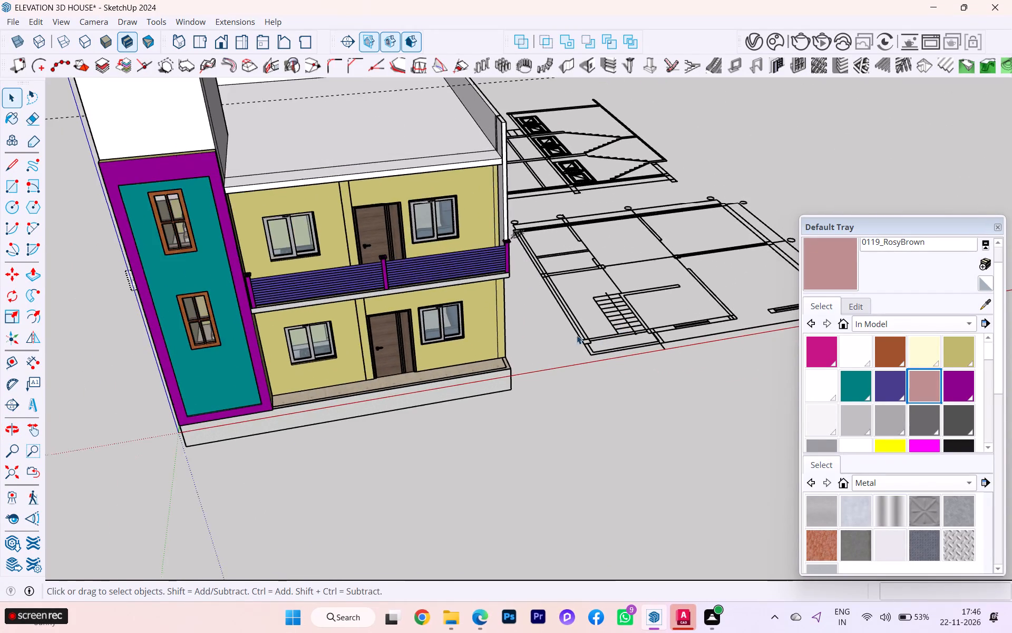
pyautogui.moveTo(575, 335); pyautogui.dragTo(327, 397, button='middle')
pyautogui.scroll(3, 298, 179)
pyautogui.moveTo(279, 178); pyautogui.dragTo(347, 174, button='middle')
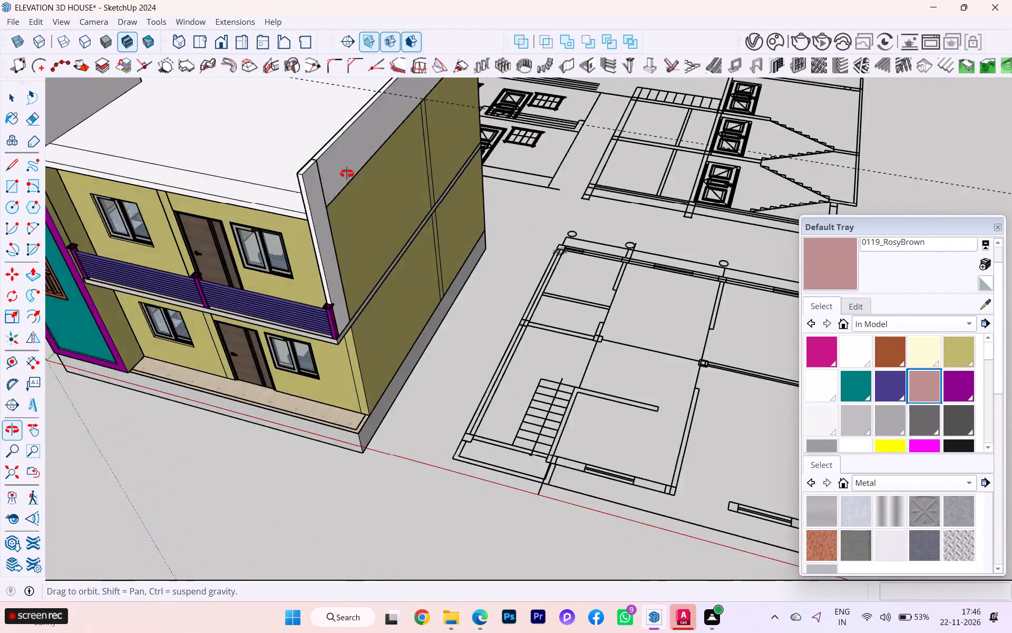
pyautogui.moveTo(347, 174); pyautogui.dragTo(577, 181, button='middle')
pyautogui.scroll(3, 581, 194)
pyautogui.scroll(9, 641, 210)
pyautogui.scroll(-1, 620, 220)
pyautogui.scroll(2, 620, 220)
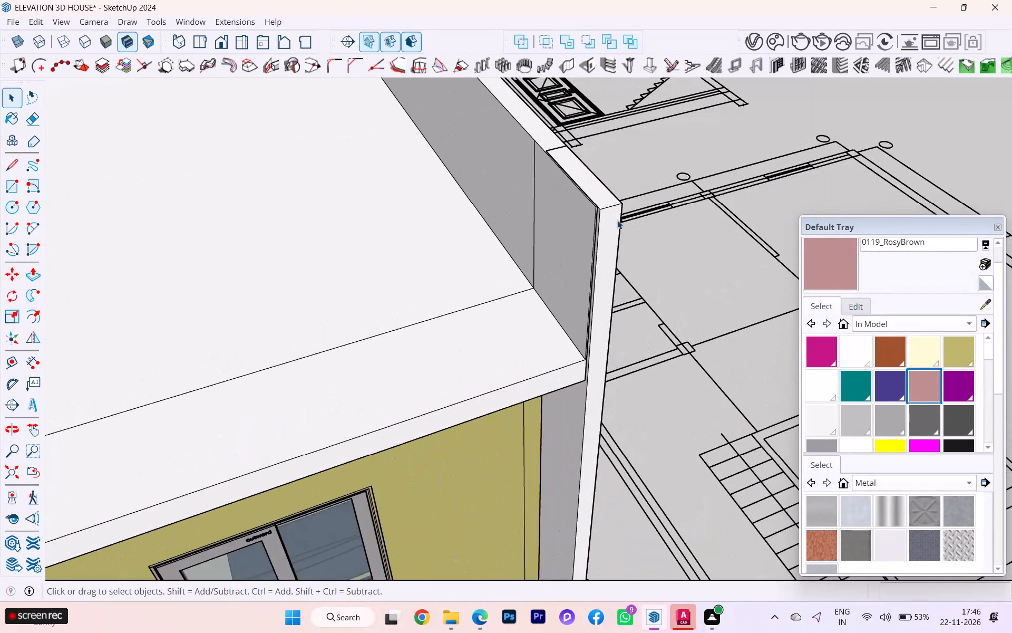
pyautogui.scroll(4, 617, 220)
pyautogui.scroll(-6, 605, 222)
pyautogui.scroll(3, 605, 222)
pyautogui.scroll(-5, 605, 222)
pyautogui.scroll(4, 605, 222)
pyautogui.moveTo(598, 227); pyautogui.dragTo(410, 271, button='middle')
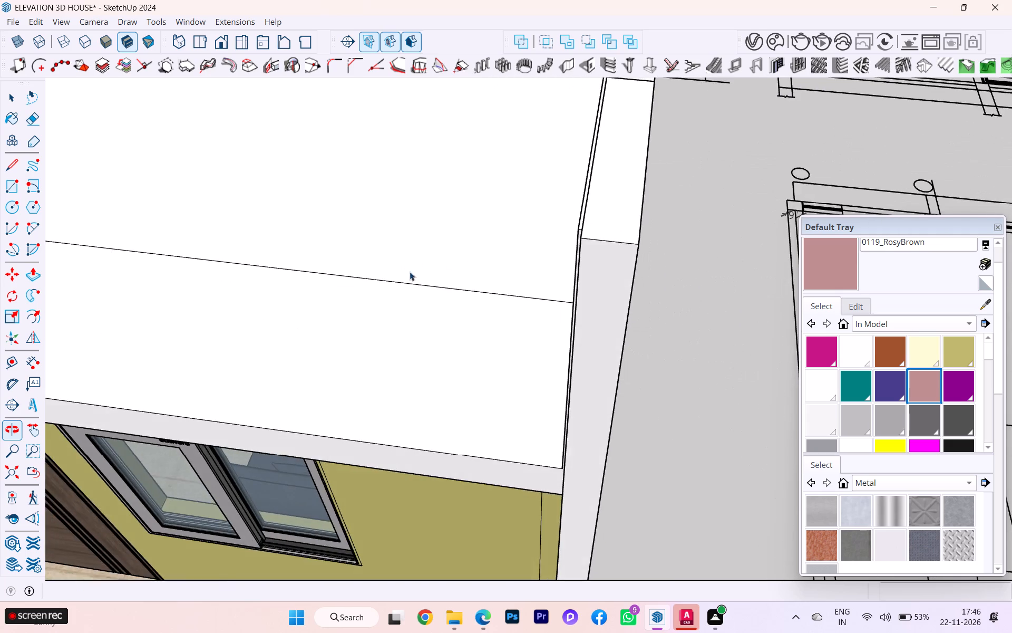
pyautogui.scroll(-1, 478, 266)
pyautogui.scroll(2, 490, 267)
pyautogui.scroll(-2, 498, 268)
pyautogui.scroll(1, 518, 266)
pyautogui.scroll(-1, 519, 266)
pyautogui.scroll(3, 520, 267)
pyautogui.scroll(-1, 520, 267)
pyautogui.moveTo(538, 270); pyautogui.dragTo(677, 347, button='middle')
pyautogui.scroll(-1, 539, 271)
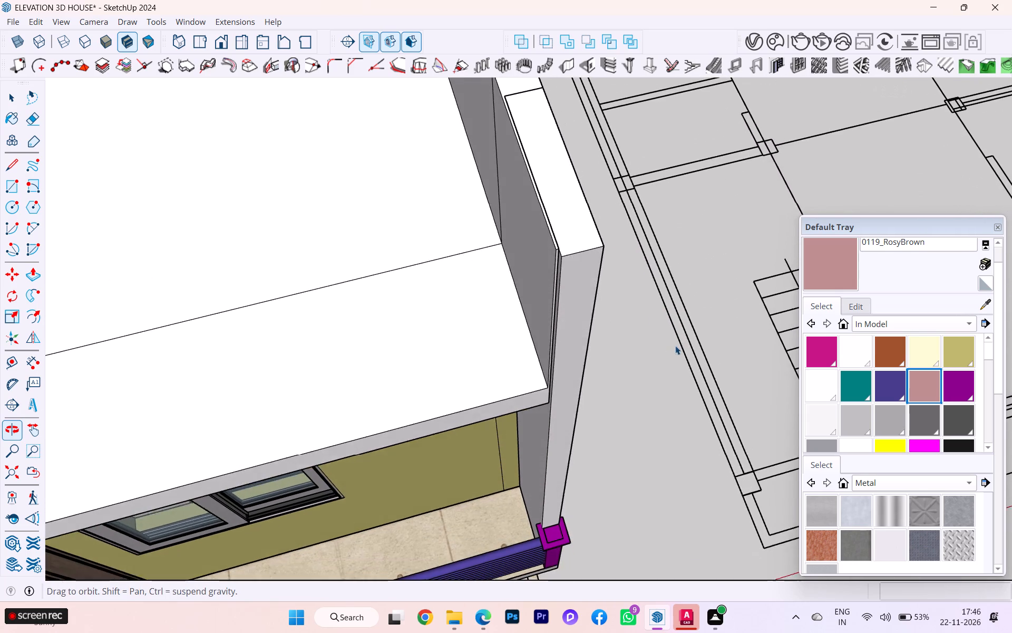
pyautogui.scroll(2, 584, 236)
pyautogui.scroll(-1, 577, 224)
pyautogui.scroll(6, 564, 213)
pyautogui.scroll(4, 537, 286)
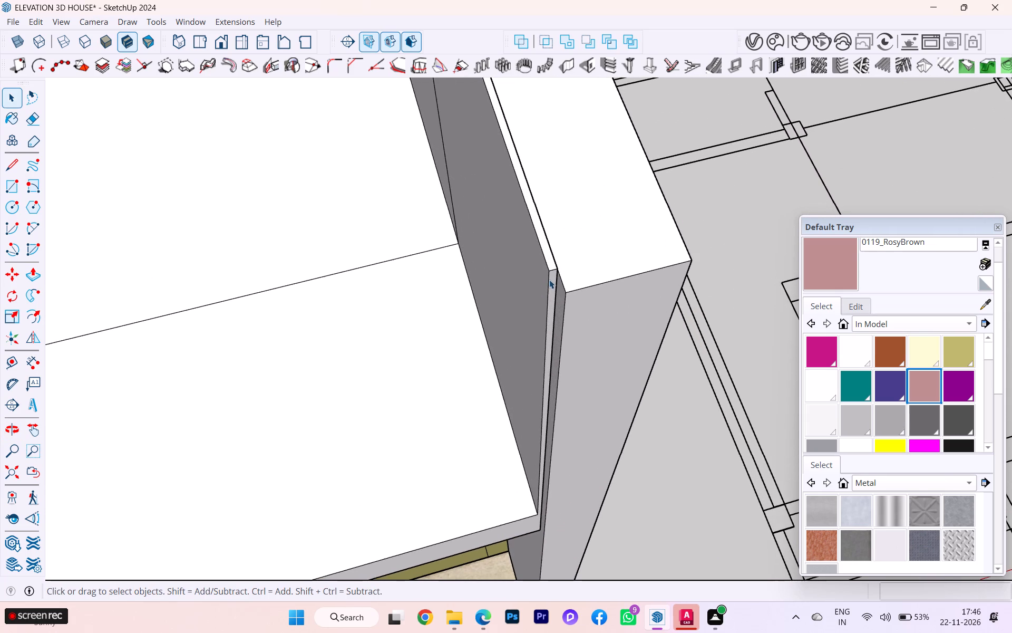
# Inside the roof slab group, draw a line about 1/4" long separating the thin parapet strip's end face from the slab's front edge.
pyautogui.click(549, 280)
pyautogui.click(558, 277)
pyautogui.tripleClick(556, 286)
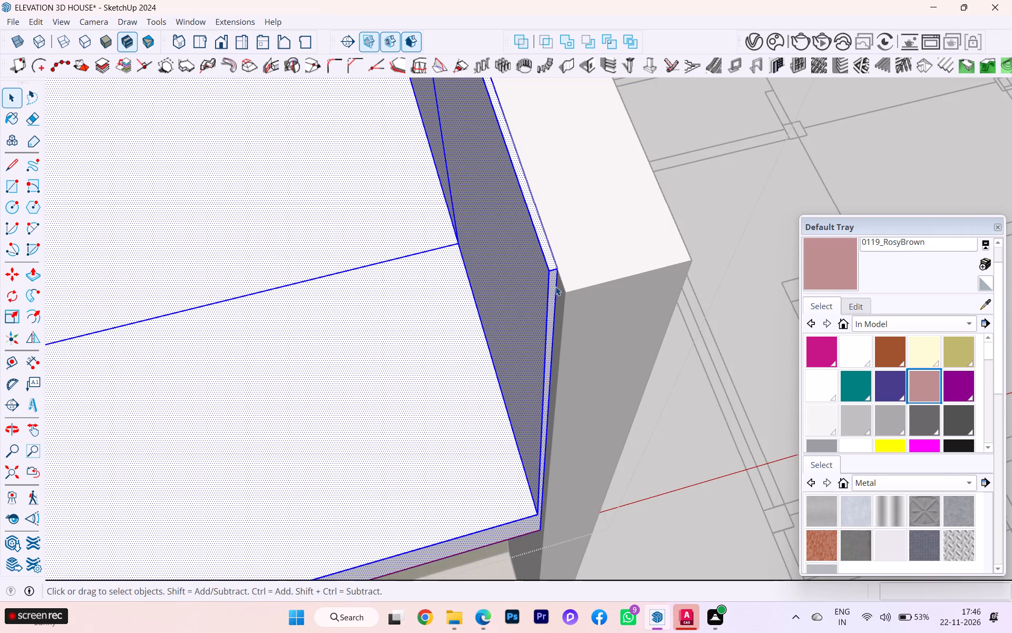
pyautogui.click(553, 292)
pyautogui.scroll(3, 525, 494)
pyautogui.scroll(-2, 518, 536)
pyautogui.scroll(1, 518, 543)
pyautogui.moveTo(530, 541); pyautogui.dragTo(484, 492, button='middle')
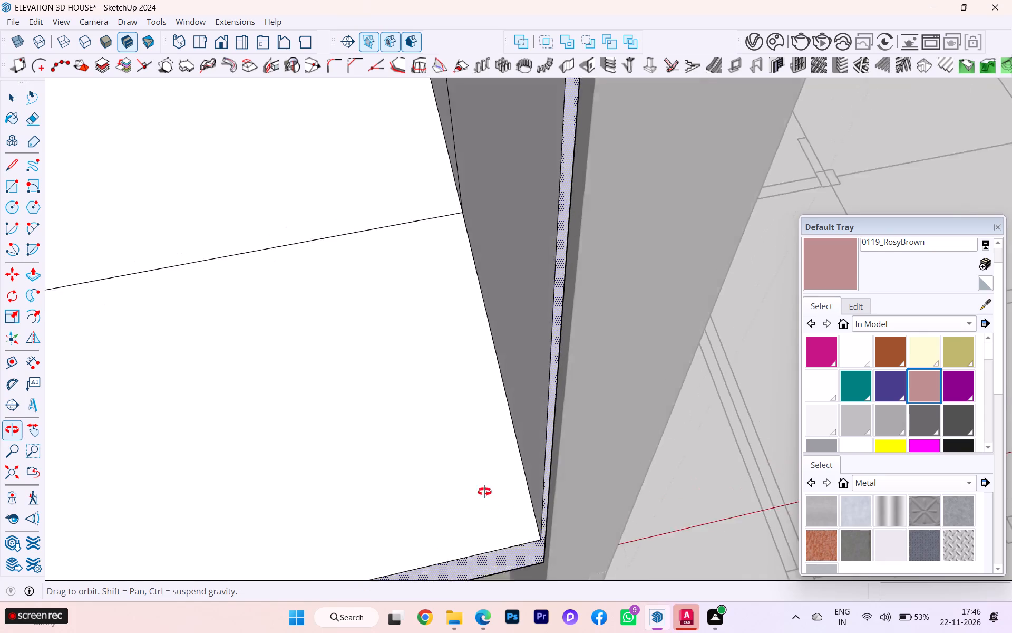
pyautogui.moveTo(484, 492); pyautogui.dragTo(430, 402, button='middle')
pyautogui.scroll(-2, 434, 352)
pyautogui.scroll(1, 439, 350)
pyautogui.scroll(-6, 441, 349)
pyautogui.scroll(5, 458, 487)
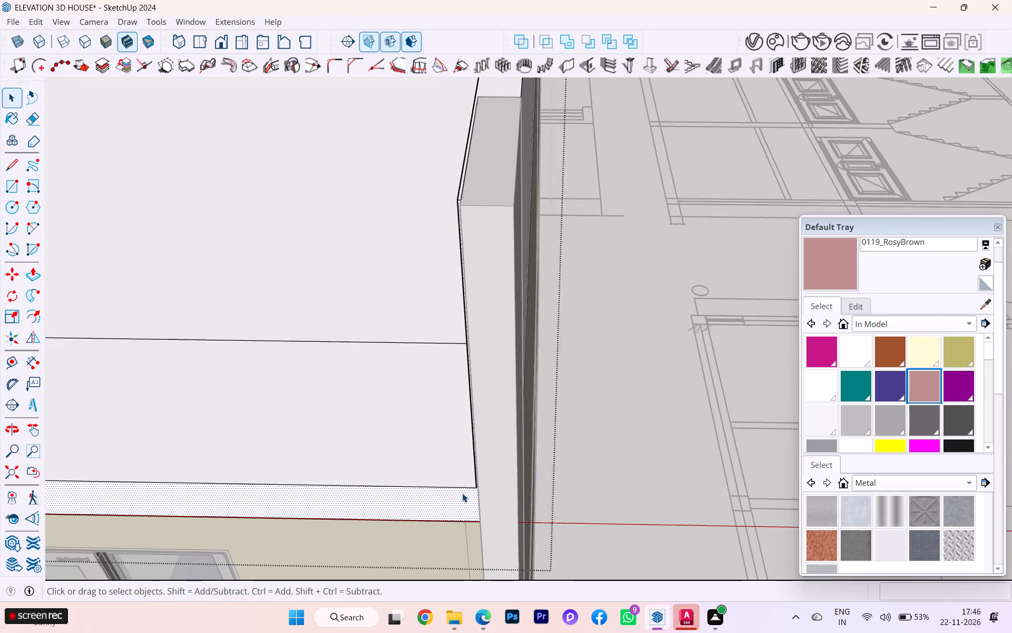
pyautogui.scroll(-2, 462, 493)
pyautogui.scroll(1, 462, 493)
pyautogui.scroll(-2, 462, 493)
pyautogui.scroll(1, 484, 493)
pyautogui.scroll(-2, 484, 493)
pyautogui.scroll(15, 484, 493)
pyautogui.moveTo(497, 496); pyautogui.dragTo(596, 509, button='middle')
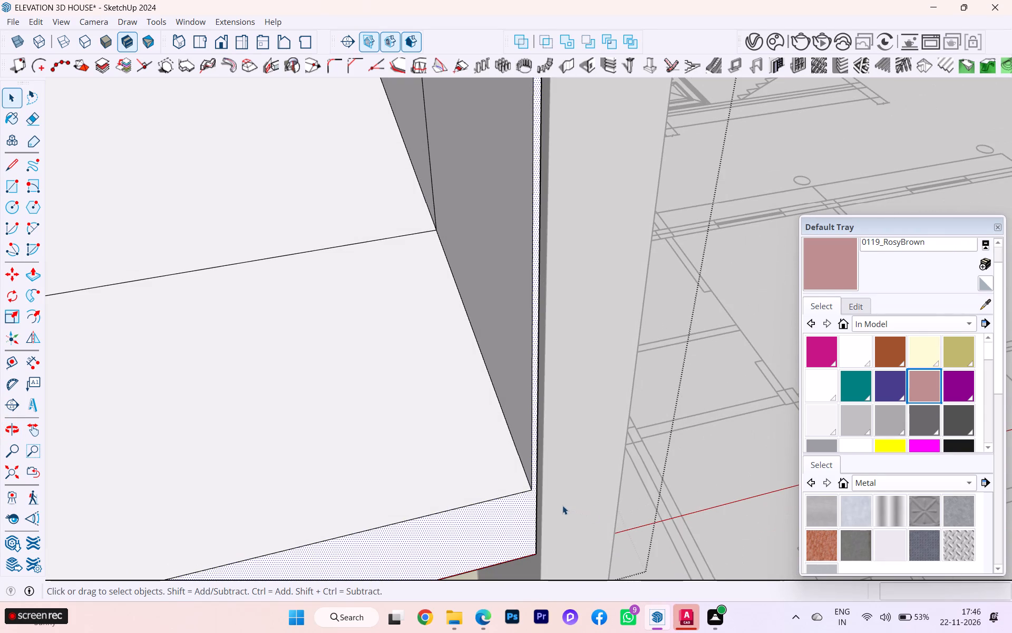
pyautogui.hscroll(1, 910, 624)
pyautogui.press('l')
pyautogui.press('Return')
pyautogui.scroll(4, 898, 631)
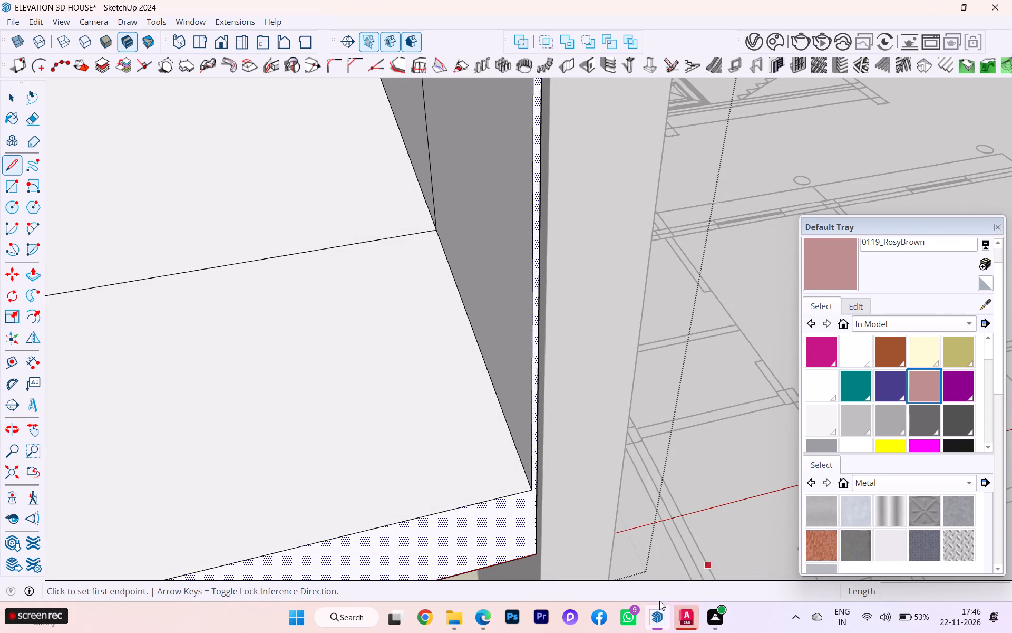
pyautogui.scroll(2, 574, 462)
pyautogui.scroll(-1, 573, 462)
pyautogui.scroll(5, 573, 462)
pyautogui.scroll(-3, 530, 495)
pyautogui.scroll(9, 529, 495)
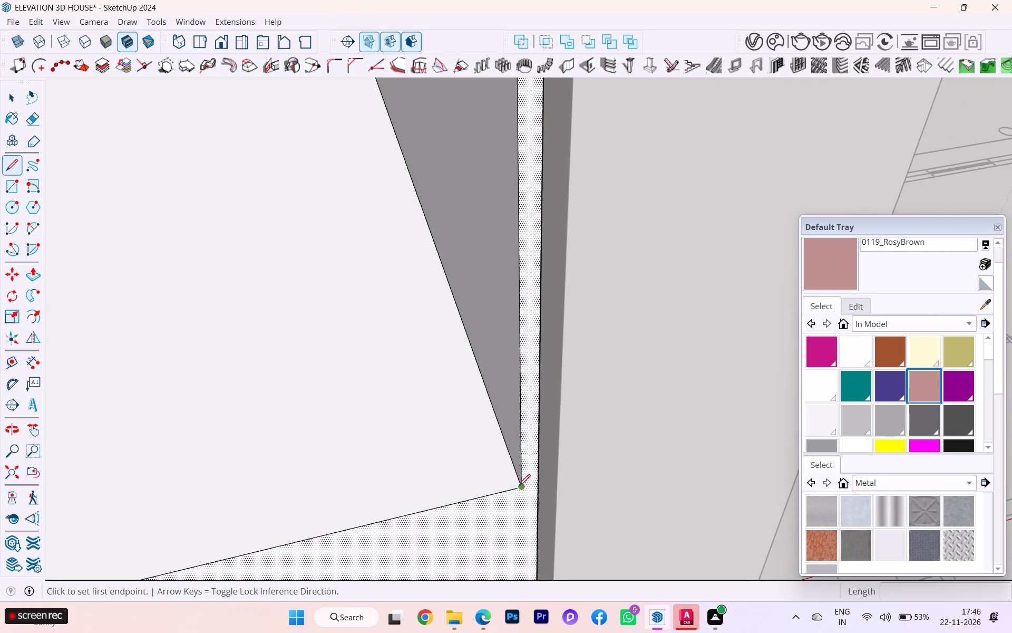
pyautogui.click(518, 487)
pyautogui.click(540, 483)
pyautogui.scroll(-2, 544, 500)
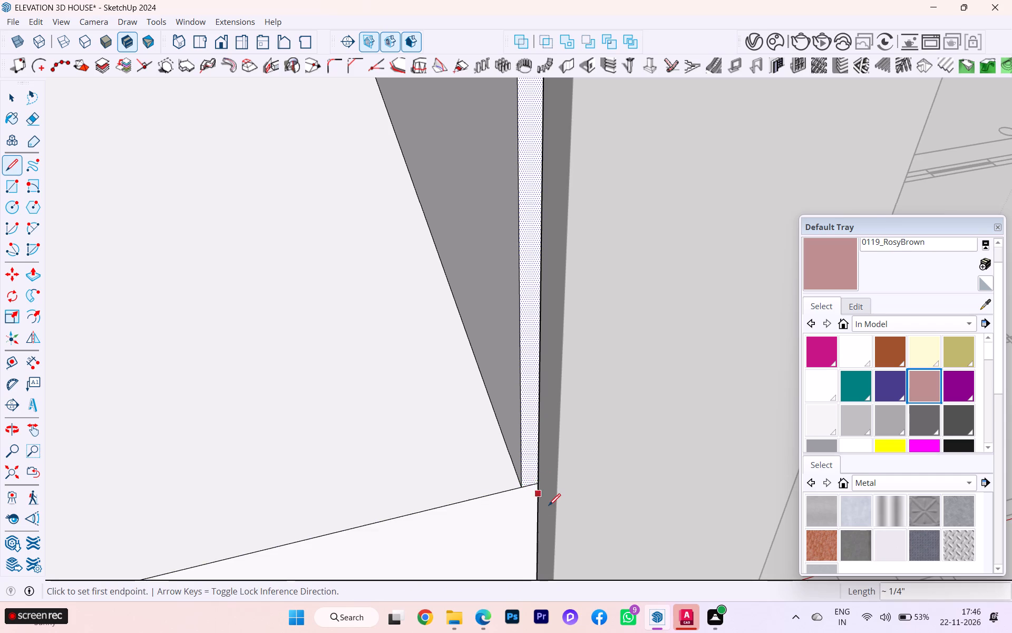
pyautogui.scroll(-5, 549, 505)
pyautogui.scroll(2, 570, 498)
pyautogui.scroll(-1, 570, 498)
pyautogui.press('Escape')
pyautogui.scroll(-6, 582, 504)
# Push the thin parapet strip's end face back about 1' 7 5/8" to the end of the projecting side wall, and close the roof group.
pyautogui.press('p')
pyautogui.scroll(1, 573, 393)
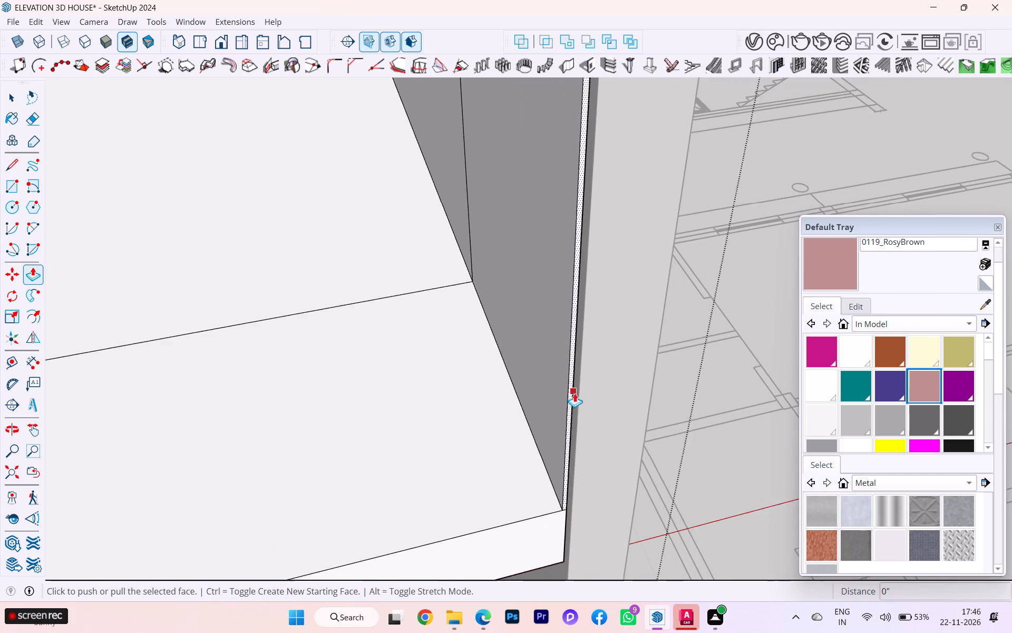
pyautogui.scroll(1, 575, 393)
pyautogui.click(576, 393)
pyautogui.scroll(-3, 534, 326)
pyautogui.scroll(1, 535, 343)
pyautogui.scroll(-1, 535, 343)
pyautogui.scroll(1, 536, 346)
pyautogui.moveTo(549, 366); pyautogui.dragTo(719, 549, button='middle')
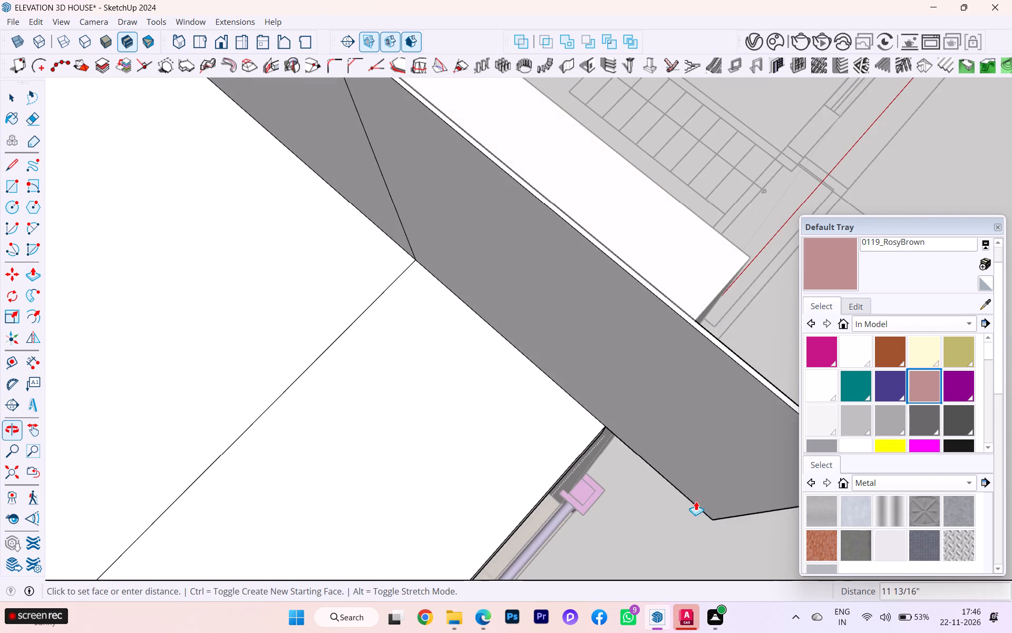
pyautogui.scroll(-4, 401, 215)
pyautogui.scroll(2, 451, 242)
pyautogui.scroll(-4, 590, 315)
pyautogui.scroll(1, 611, 329)
pyautogui.scroll(-3, 611, 330)
pyautogui.scroll(1, 617, 334)
pyautogui.scroll(-1, 617, 334)
pyautogui.scroll(2, 539, 246)
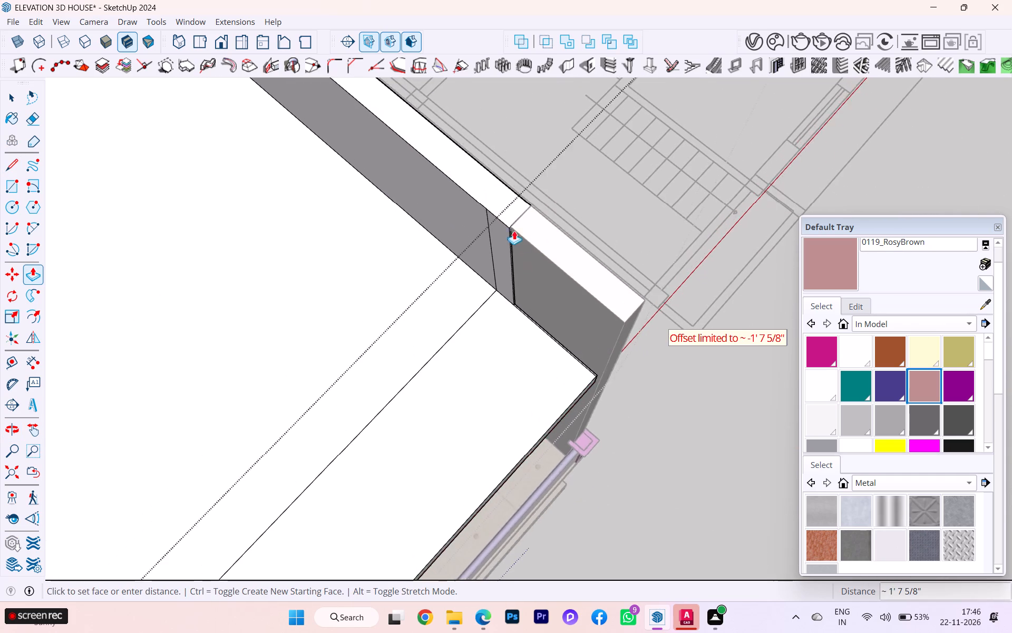
pyautogui.scroll(2, 514, 231)
pyautogui.scroll(-2, 511, 223)
pyautogui.scroll(7, 510, 223)
pyautogui.scroll(-3, 504, 225)
pyautogui.scroll(12, 504, 225)
pyautogui.scroll(-2, 493, 228)
pyautogui.scroll(3, 493, 228)
pyautogui.click(520, 223)
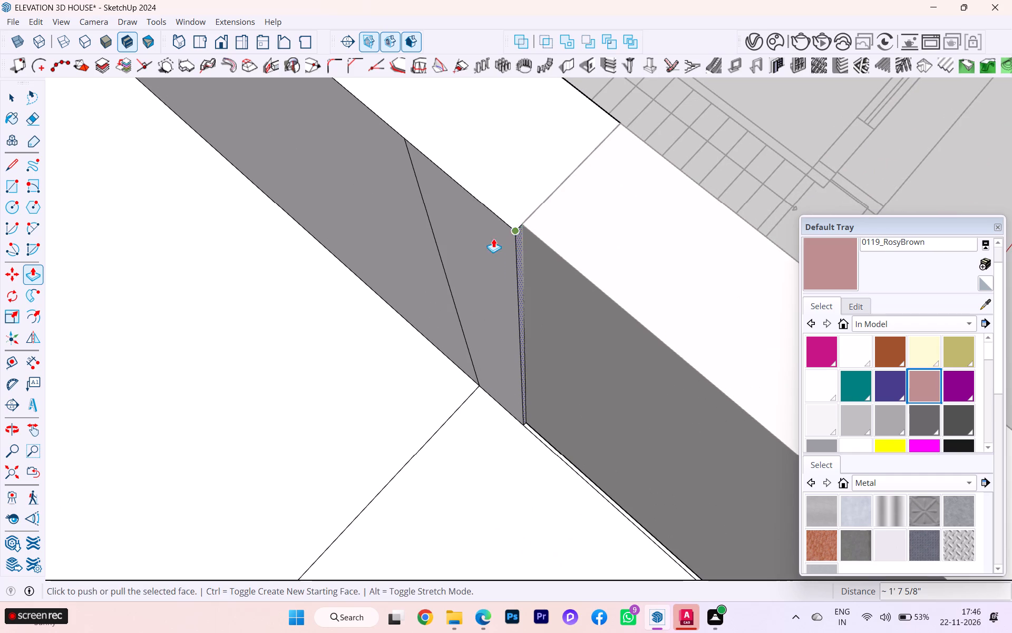
pyautogui.scroll(-1, 491, 242)
pyautogui.scroll(1, 491, 245)
pyautogui.scroll(-6, 490, 247)
pyautogui.moveTo(557, 185); pyautogui.dragTo(497, 103, button='middle')
pyautogui.click(6, 90)
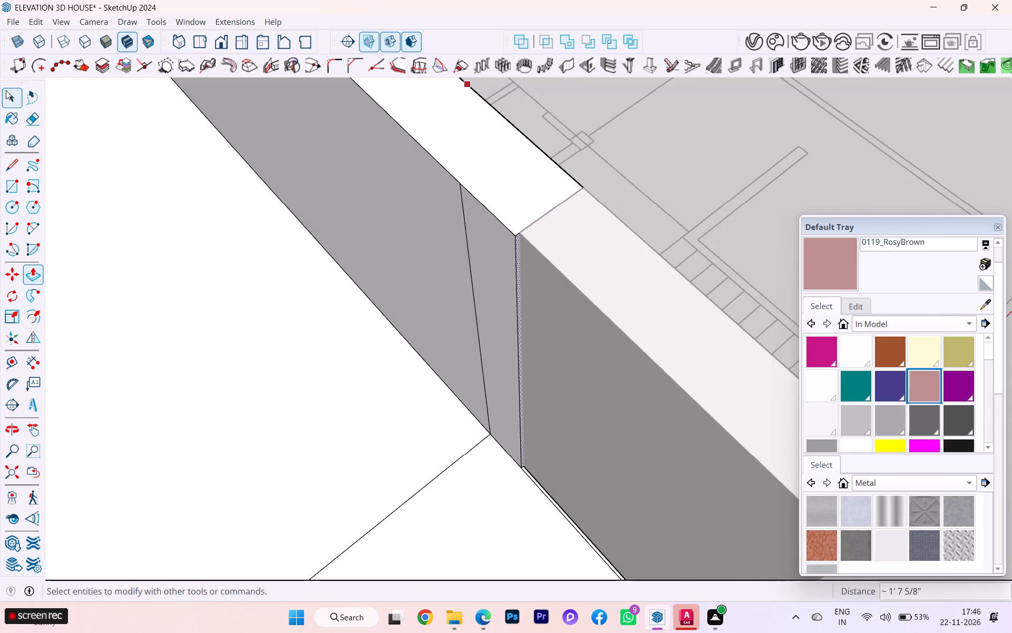
pyautogui.scroll(-2, 384, 183)
pyautogui.scroll(1, 474, 277)
pyautogui.scroll(-1, 479, 278)
pyautogui.scroll(1, 486, 281)
pyautogui.scroll(-8, 501, 287)
pyautogui.click(673, 484)
# Push/Pull the projecting side wall's inner face beside the roof slab corner by 3/16" and by another 1/16".
pyautogui.scroll(3, 638, 448)
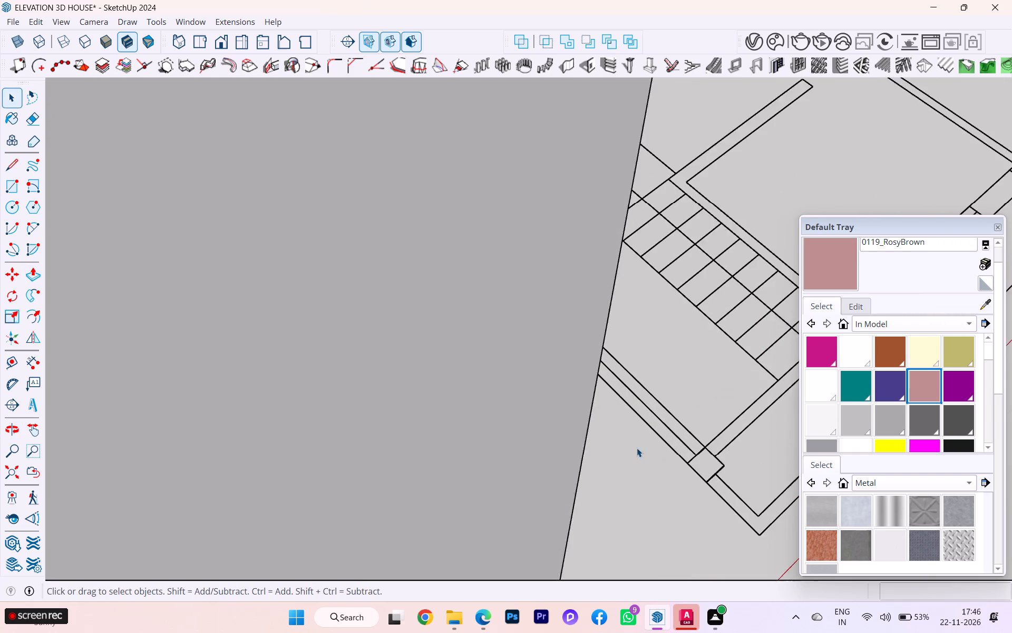
pyautogui.scroll(1, 637, 448)
pyautogui.scroll(-3, 625, 404)
pyautogui.scroll(1, 632, 401)
pyautogui.scroll(-2, 634, 400)
pyautogui.moveTo(635, 405); pyautogui.dragTo(615, 371, button='middle')
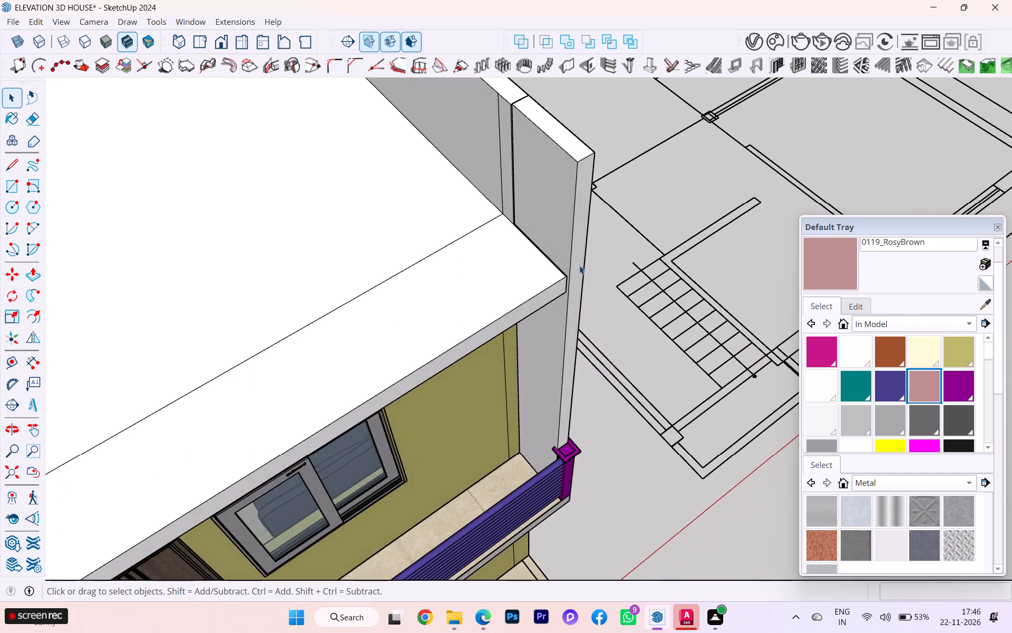
pyautogui.scroll(11, 579, 258)
pyautogui.scroll(-1, 566, 263)
pyautogui.scroll(2, 566, 263)
pyautogui.scroll(-1, 566, 263)
pyautogui.scroll(5, 566, 263)
pyautogui.scroll(-6, 566, 263)
pyautogui.scroll(1, 566, 263)
pyautogui.scroll(-3, 566, 263)
pyautogui.scroll(1, 566, 263)
pyautogui.click(551, 265)
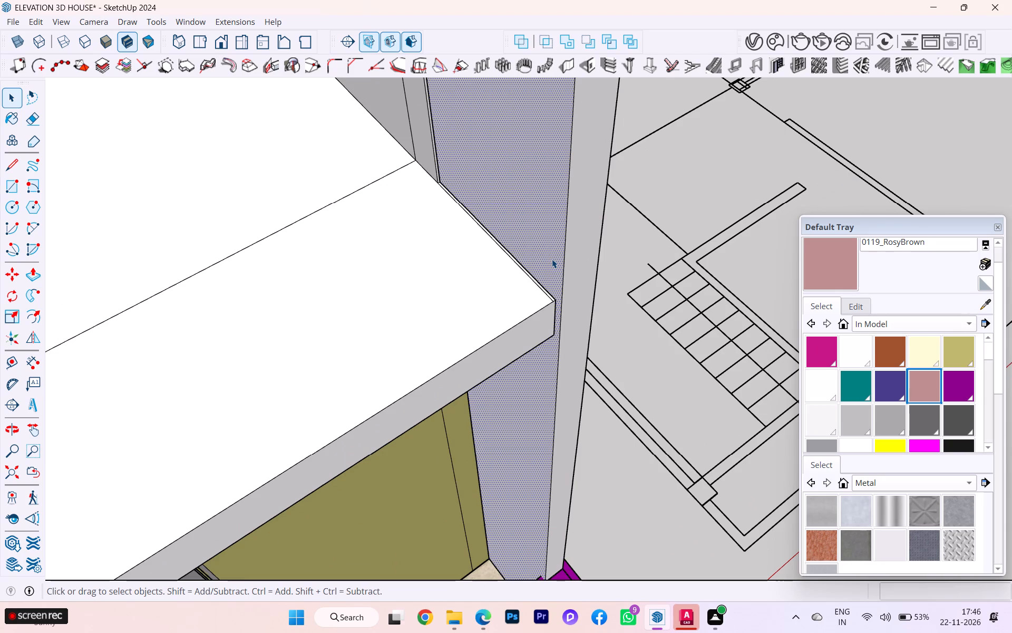
pyautogui.press('p')
pyautogui.click(552, 259)
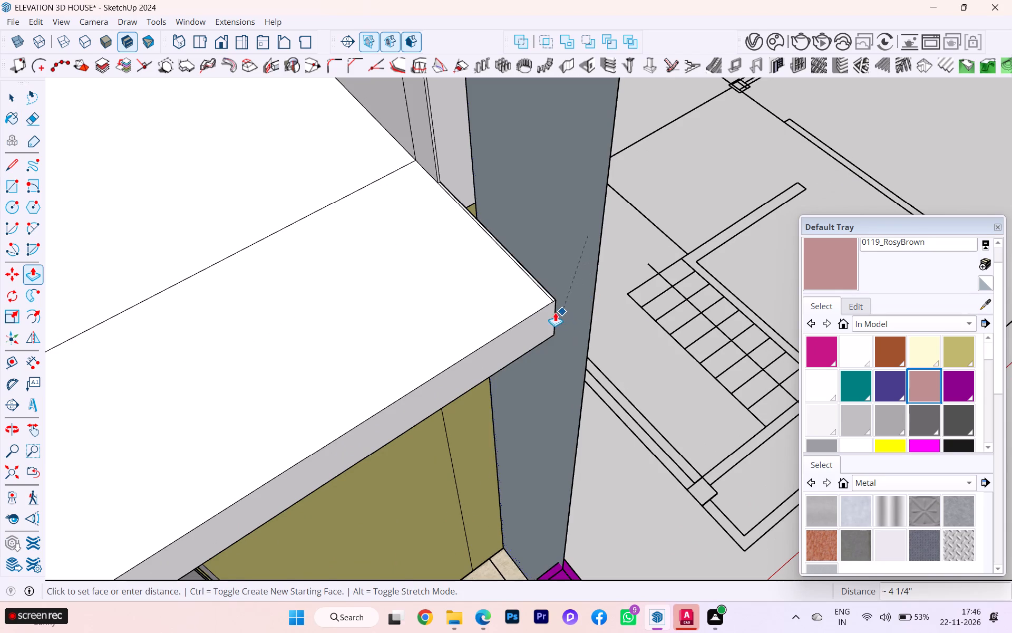
pyautogui.click(573, 290)
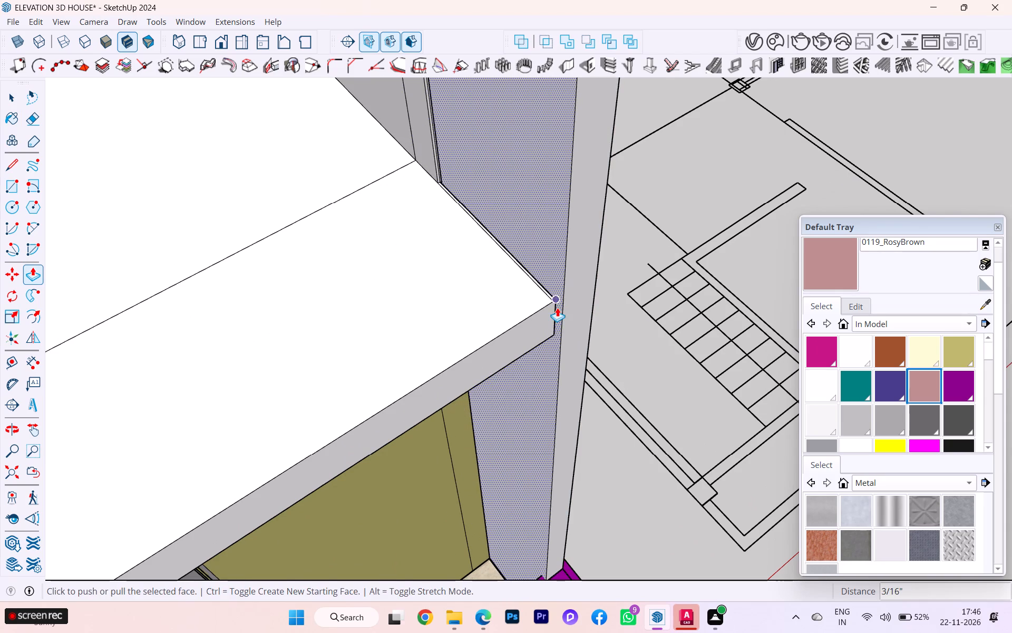
pyautogui.scroll(8, 557, 308)
pyautogui.click(568, 296)
pyautogui.click(563, 290)
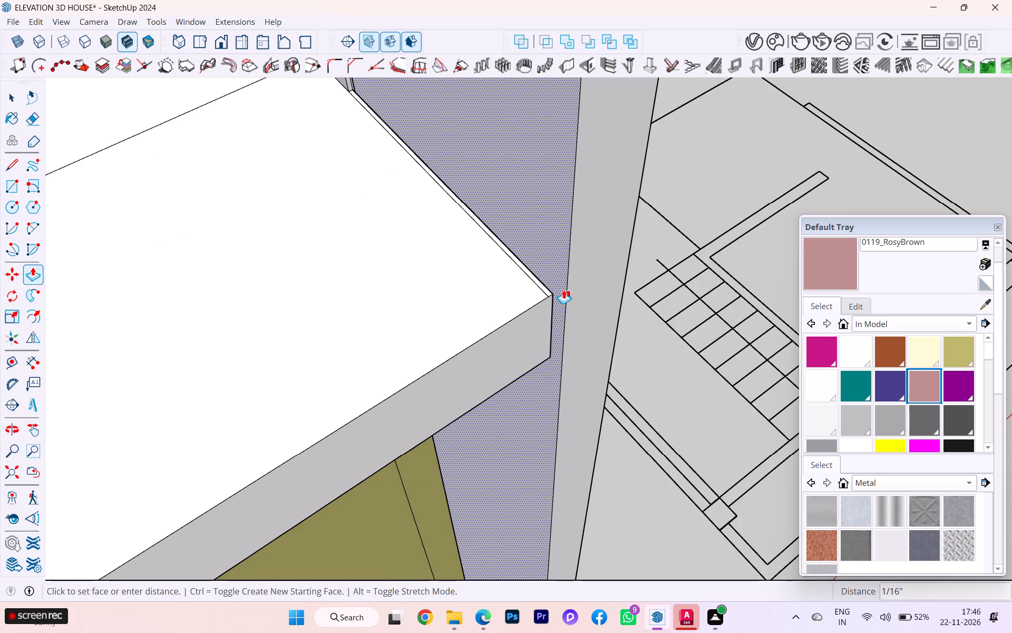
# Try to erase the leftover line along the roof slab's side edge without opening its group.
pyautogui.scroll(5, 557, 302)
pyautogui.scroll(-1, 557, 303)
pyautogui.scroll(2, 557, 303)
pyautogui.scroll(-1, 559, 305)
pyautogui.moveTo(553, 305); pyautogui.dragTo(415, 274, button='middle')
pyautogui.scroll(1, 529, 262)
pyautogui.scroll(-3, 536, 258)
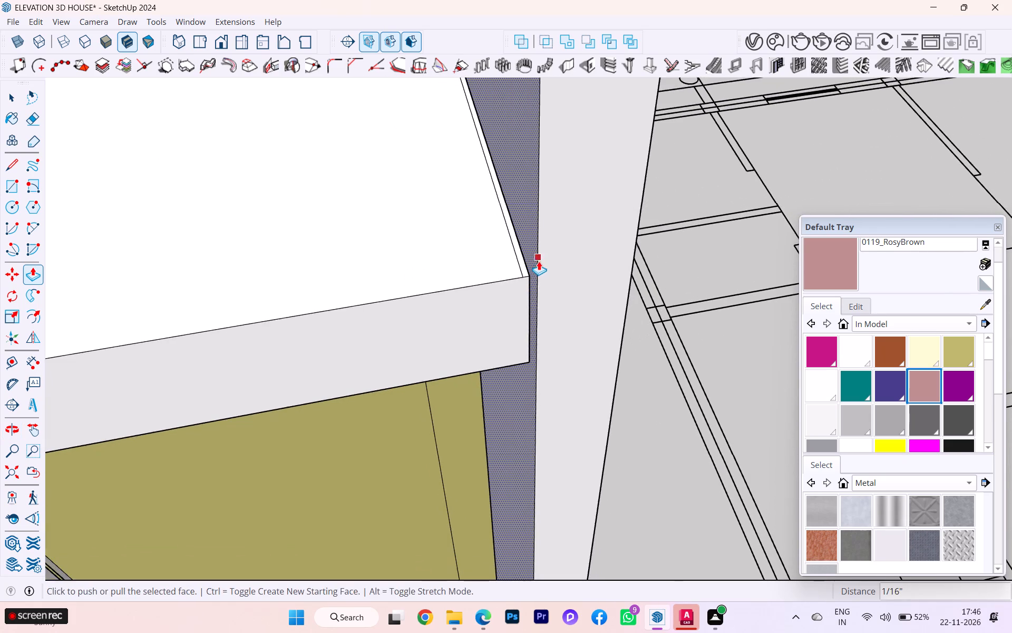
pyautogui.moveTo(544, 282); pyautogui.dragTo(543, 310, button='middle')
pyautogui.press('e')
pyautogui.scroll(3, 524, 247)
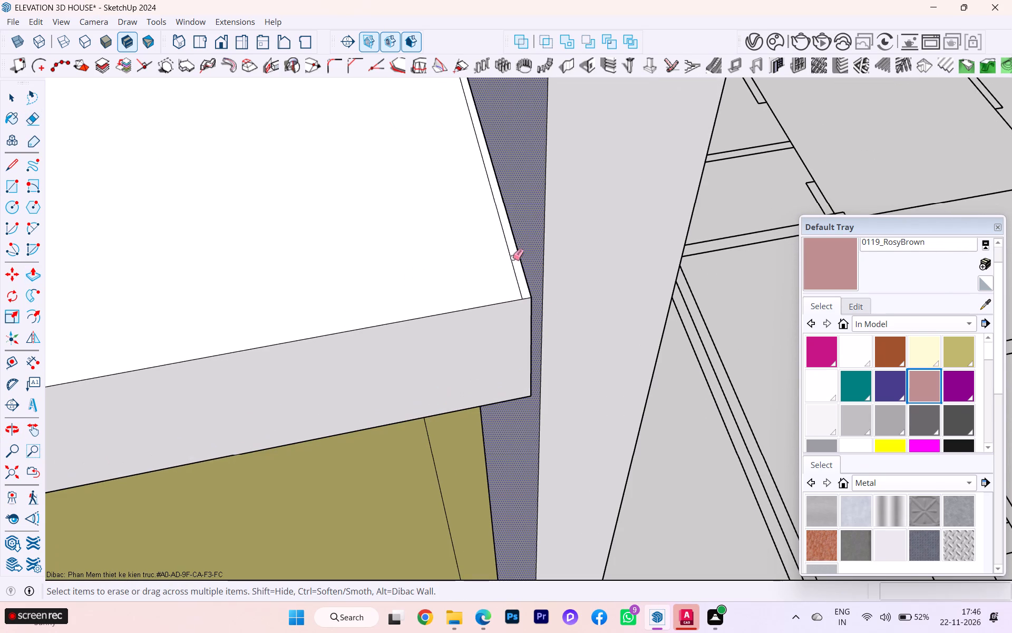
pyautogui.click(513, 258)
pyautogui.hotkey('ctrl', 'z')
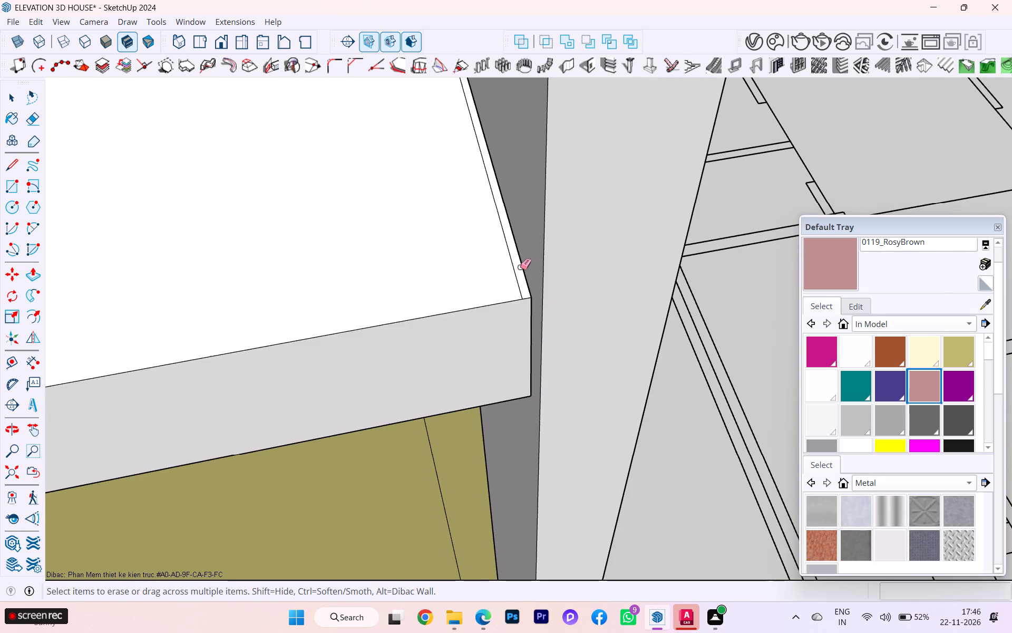
# Open the roof slab group and erase the leftover line along the slab's side edge next to the projecting wall.
pyautogui.scroll(-3, 520, 267)
pyautogui.click(15, 100)
pyautogui.doubleClick(430, 191)
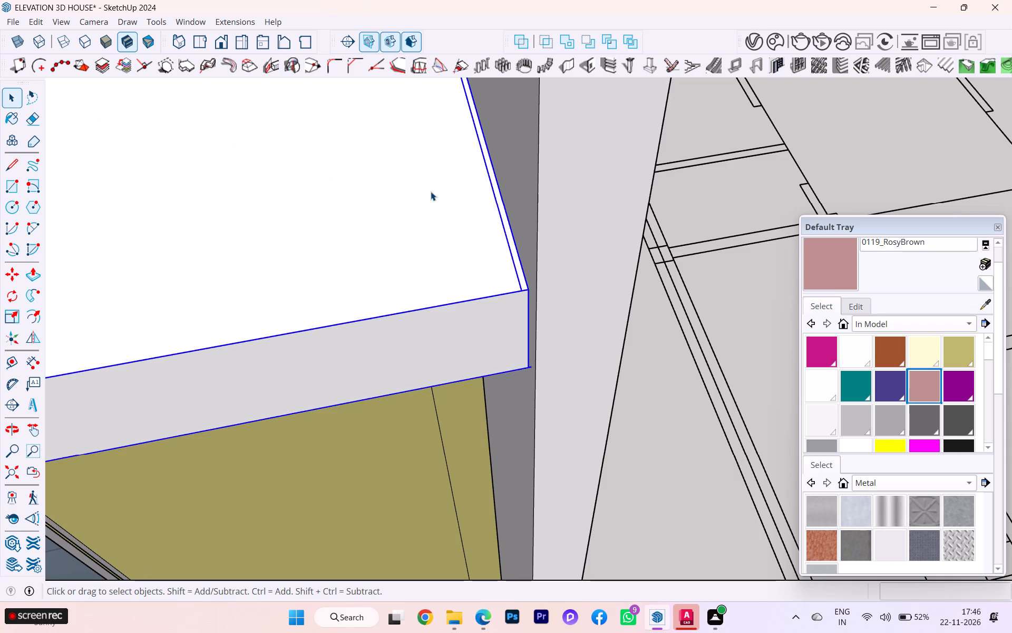
pyautogui.doubleClick(469, 225)
pyautogui.scroll(3, 508, 231)
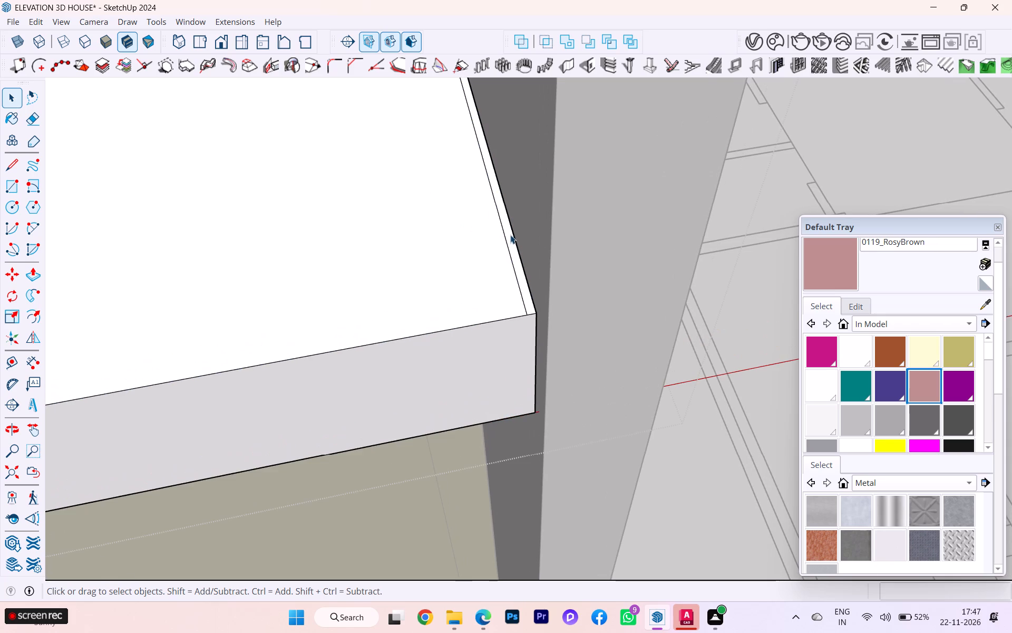
pyautogui.press('e')
pyautogui.scroll(1, 524, 236)
pyautogui.click(509, 252)
pyautogui.scroll(-2, 518, 250)
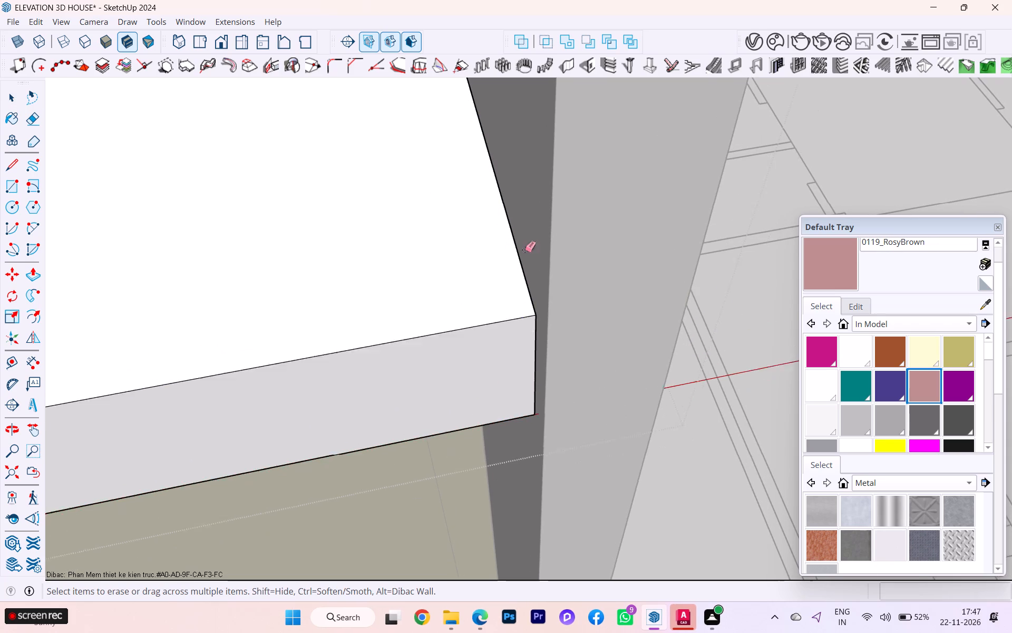
pyautogui.scroll(1, 525, 250)
pyautogui.scroll(-3, 524, 250)
pyautogui.click(18, 94)
pyautogui.scroll(-3, 462, 218)
pyautogui.scroll(2, 488, 225)
pyautogui.scroll(-1, 491, 226)
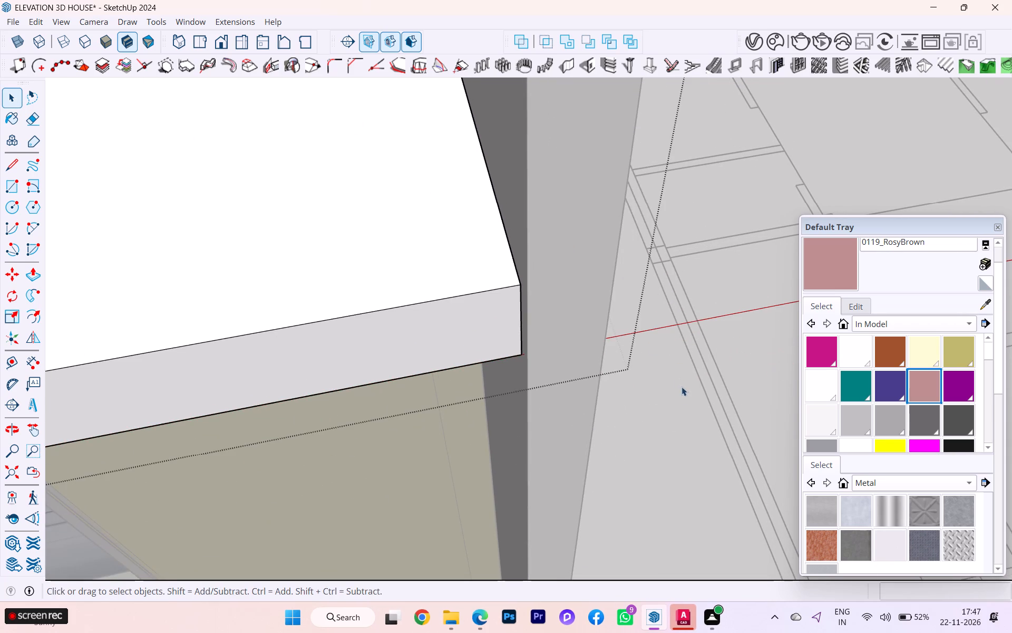
# Open the side parapet wall group and erase the stray vertical line on its inner face near the front roof corner.
pyautogui.click(681, 392)
pyautogui.scroll(-3, 670, 388)
pyautogui.scroll(1, 684, 387)
pyautogui.scroll(-5, 685, 387)
pyautogui.scroll(-1, 658, 328)
pyautogui.moveTo(658, 328); pyautogui.dragTo(704, 330, button='middle')
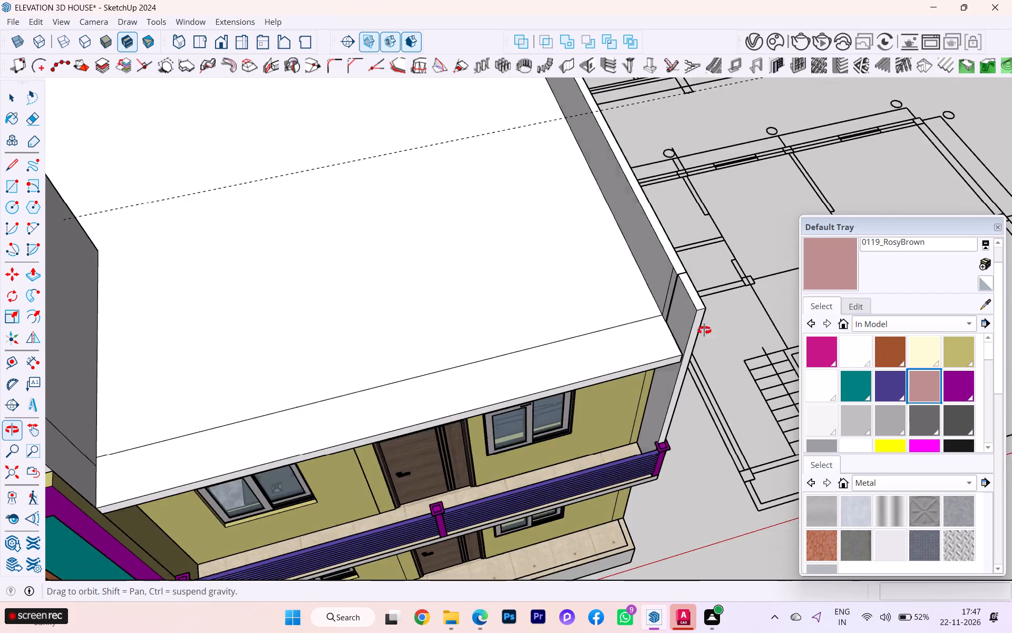
pyautogui.moveTo(704, 330); pyautogui.dragTo(750, 331, button='middle')
pyautogui.scroll(8, 764, 268)
pyautogui.scroll(-3, 729, 234)
pyautogui.scroll(3, 708, 272)
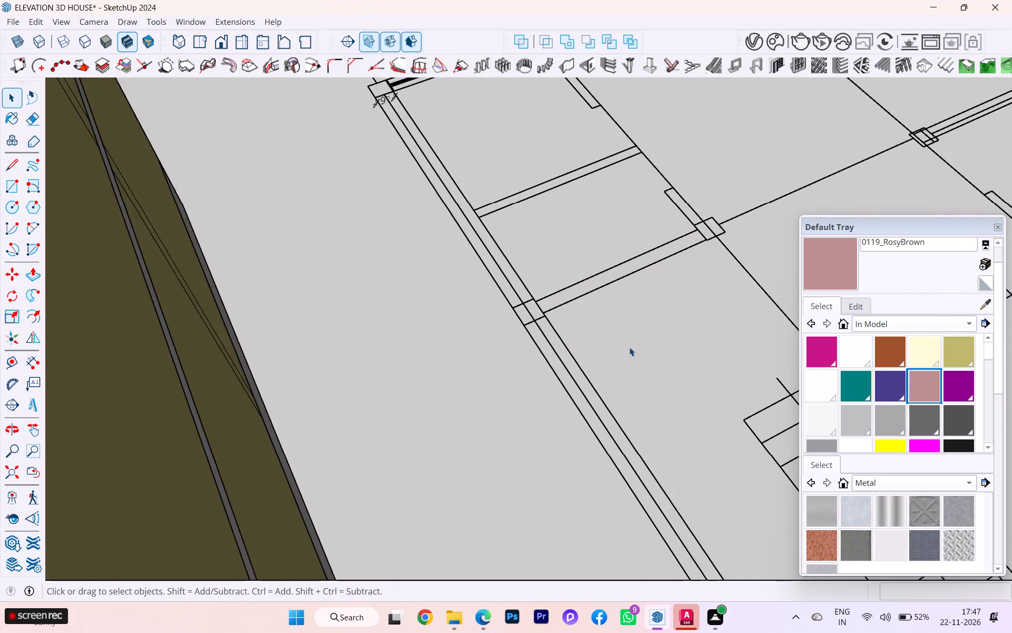
pyautogui.scroll(-4, 644, 341)
pyautogui.moveTo(672, 338); pyautogui.dragTo(664, 258, button='middle')
pyautogui.scroll(-1, 664, 258)
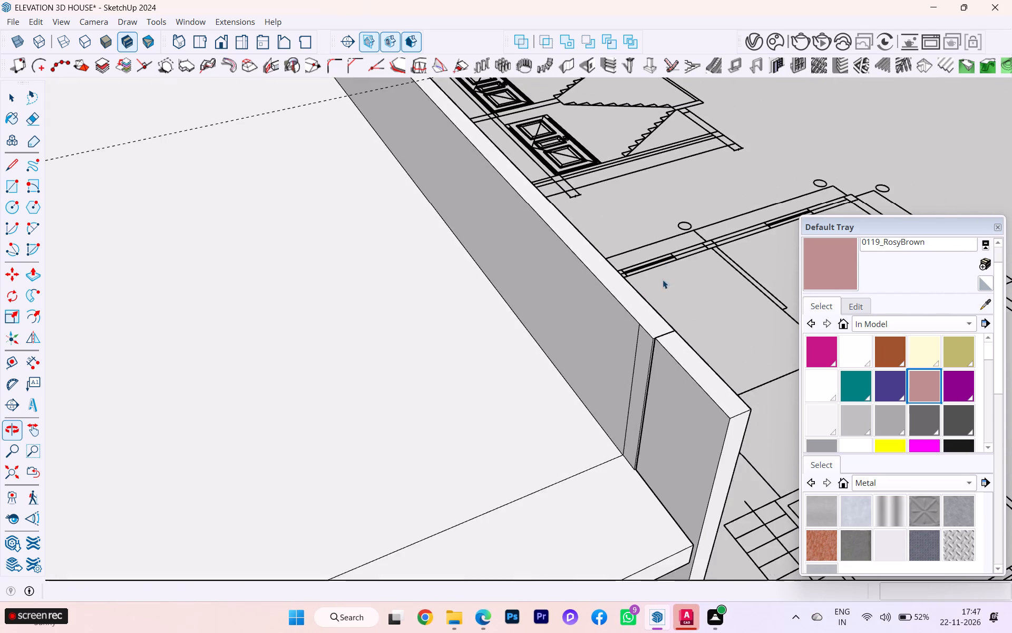
pyautogui.scroll(6, 660, 349)
pyautogui.click(622, 325)
pyautogui.doubleClick(621, 319)
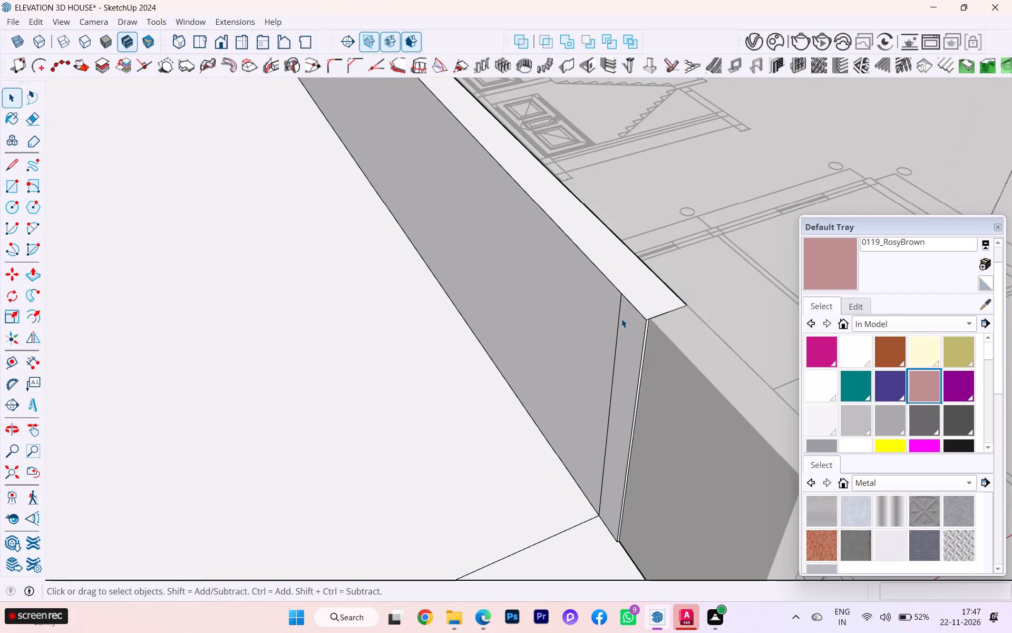
pyautogui.click(621, 321)
pyautogui.click(617, 321)
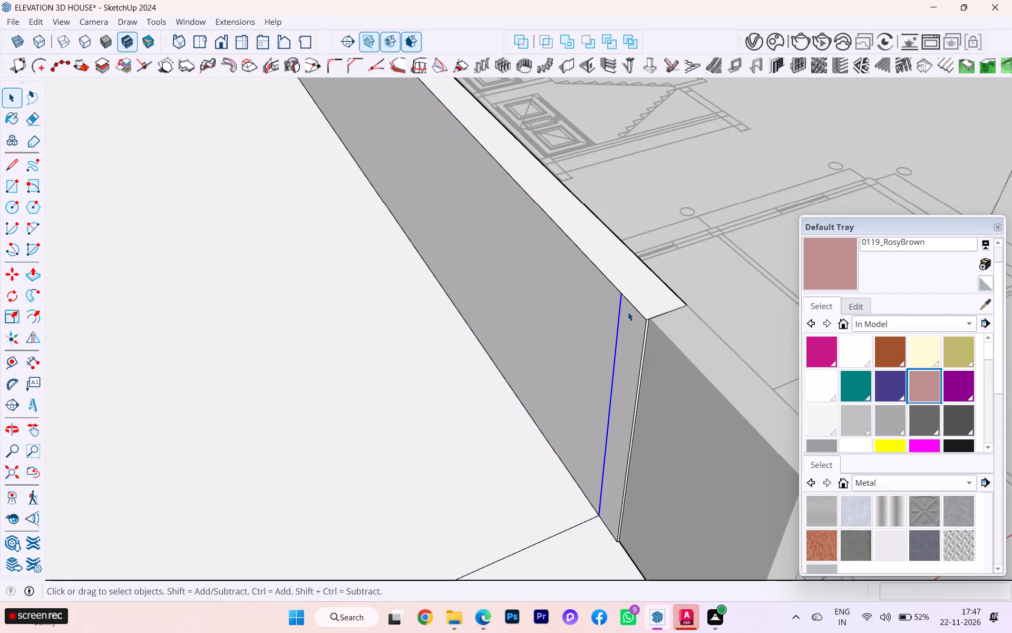
pyautogui.press('Delete')
pyautogui.scroll(-1, 555, 271)
pyautogui.scroll(1, 554, 271)
pyautogui.scroll(-2, 553, 273)
pyautogui.scroll(1, 542, 281)
pyautogui.scroll(-4, 531, 289)
pyautogui.scroll(2, 452, 285)
pyautogui.scroll(-3, 451, 284)
pyautogui.scroll(1, 483, 287)
pyautogui.scroll(-5, 483, 288)
pyautogui.click(617, 292)
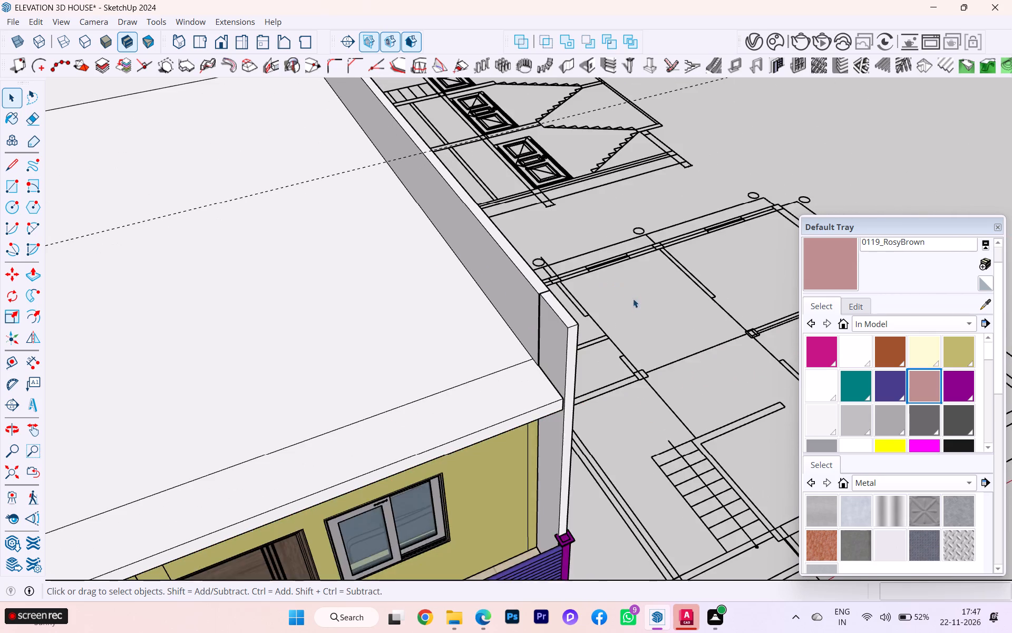
# Examine the front roof corner from several sides where the parapet, projecting side wall and roof slab meet.
pyautogui.scroll(3, 620, 304)
pyautogui.scroll(-1, 532, 310)
pyautogui.scroll(1, 530, 310)
pyautogui.scroll(-2, 522, 312)
pyautogui.moveTo(406, 322); pyautogui.dragTo(492, 319, button='middle')
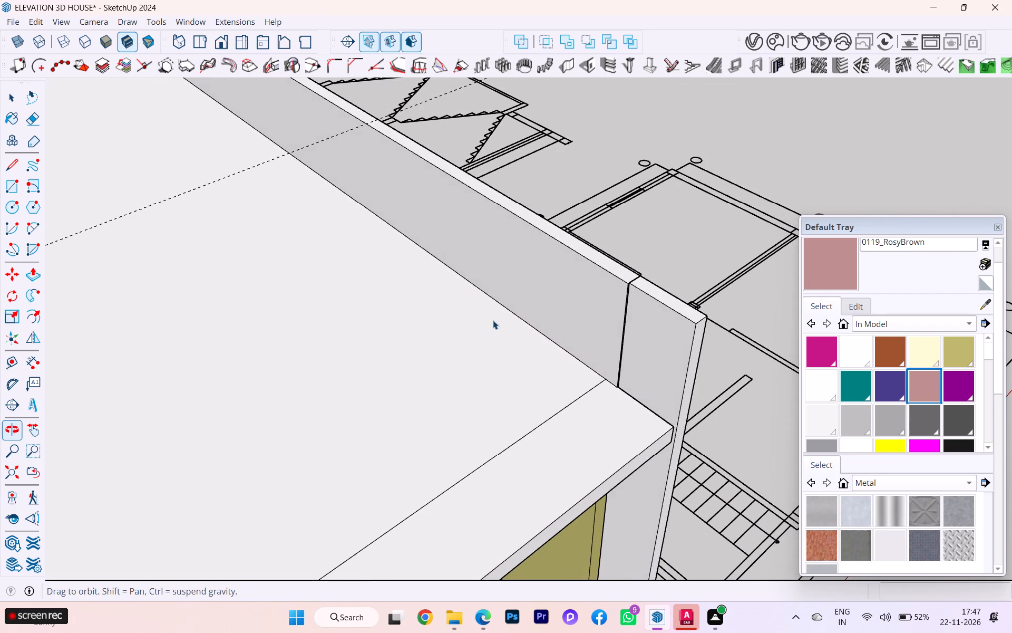
pyautogui.scroll(-2, 499, 321)
pyautogui.scroll(1, 499, 321)
pyautogui.scroll(-2, 499, 321)
pyautogui.scroll(1, 541, 324)
pyautogui.moveTo(529, 321); pyautogui.dragTo(279, 313, button='middle')
pyautogui.scroll(-5, 468, 300)
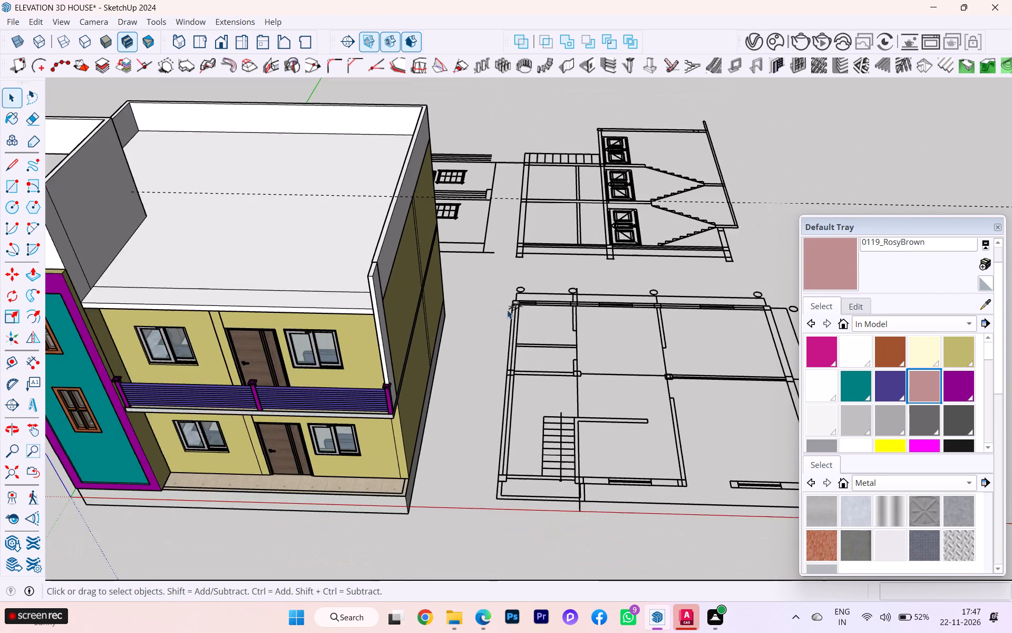
pyautogui.scroll(11, 318, 236)
pyautogui.moveTo(442, 282); pyautogui.dragTo(102, 279, button='middle')
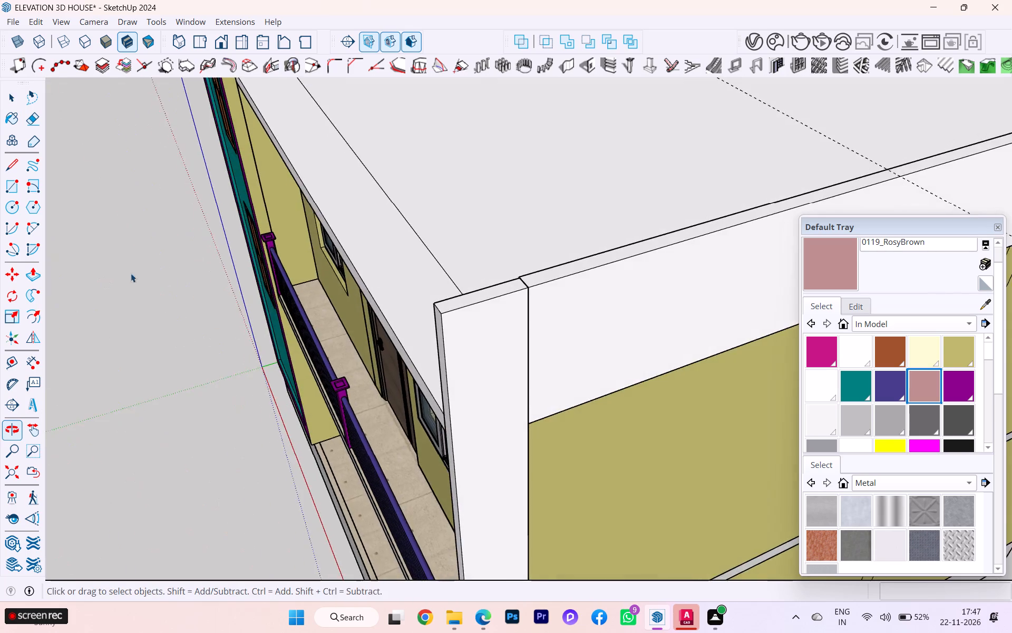
pyautogui.scroll(8, 493, 284)
pyautogui.scroll(-1, 549, 309)
pyautogui.moveTo(549, 309); pyautogui.dragTo(845, 333, button='middle')
pyautogui.middleClick(849, 332)
pyautogui.scroll(-1, 830, 328)
pyautogui.moveTo(546, 325); pyautogui.dragTo(698, 330, button='middle')
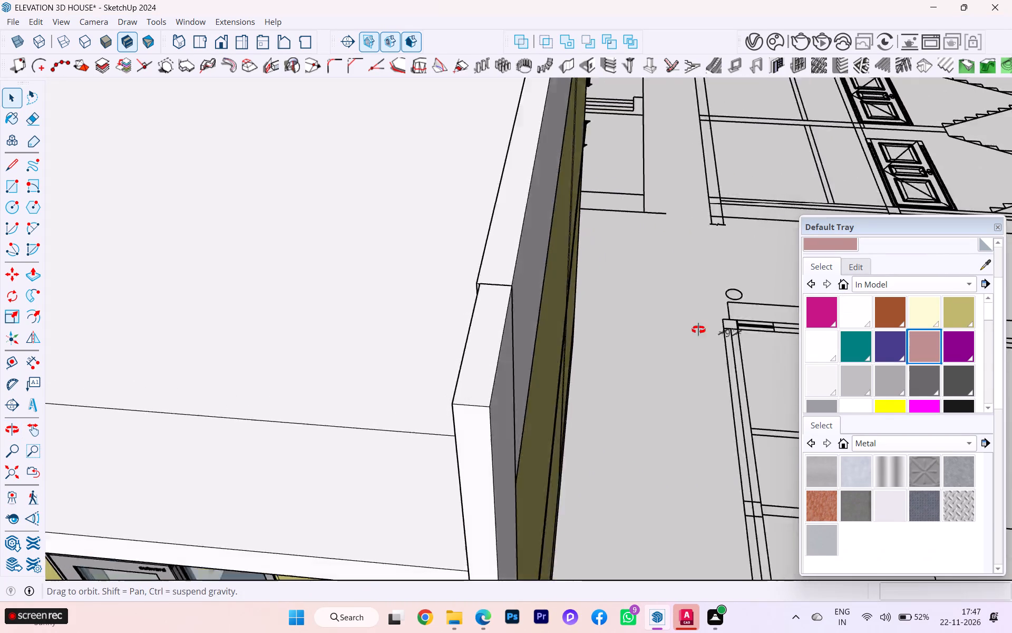
pyautogui.moveTo(698, 330); pyautogui.dragTo(761, 332, button='middle')
pyautogui.scroll(3, 446, 365)
pyautogui.scroll(-3, 529, 344)
pyautogui.scroll(2, 558, 340)
pyautogui.scroll(-2, 558, 340)
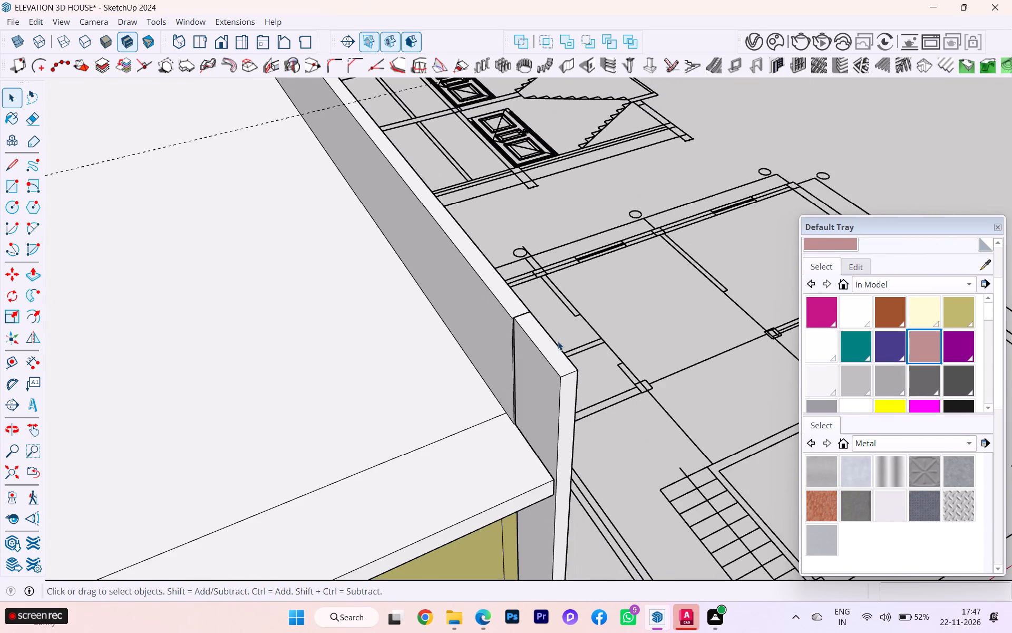
pyautogui.scroll(-1, 567, 341)
pyautogui.moveTo(559, 340); pyautogui.dragTo(440, 318, button='middle')
pyautogui.scroll(-1, 504, 305)
pyautogui.scroll(1, 504, 305)
pyautogui.scroll(-2, 507, 305)
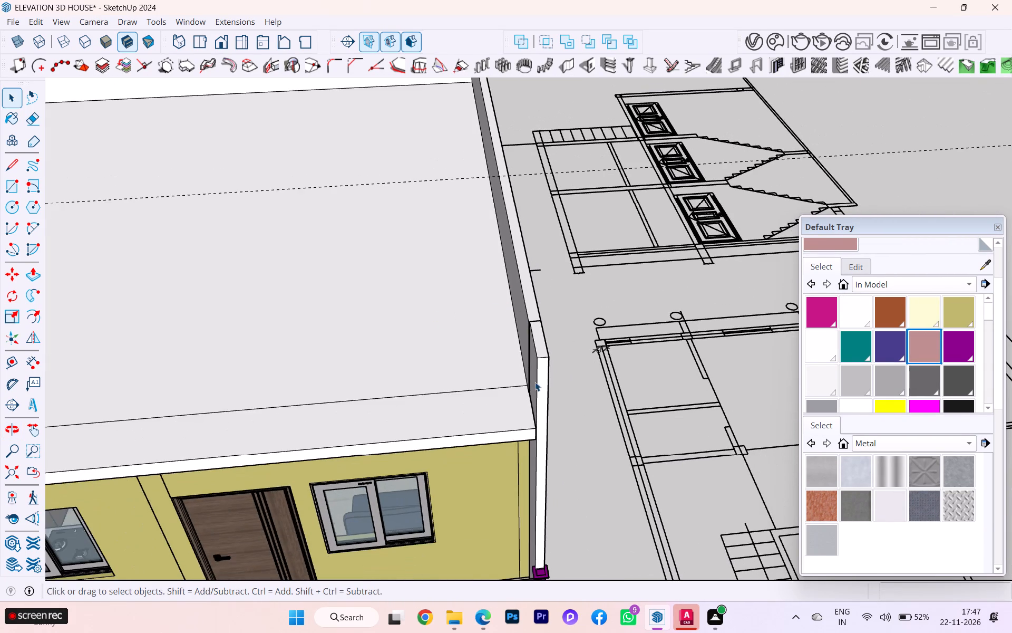
pyautogui.scroll(2, 536, 387)
pyautogui.scroll(-1, 533, 390)
pyautogui.scroll(5, 533, 390)
pyautogui.scroll(-1, 533, 397)
pyautogui.scroll(3, 534, 397)
pyautogui.scroll(-1, 547, 398)
pyautogui.scroll(6, 547, 398)
pyautogui.scroll(-2, 521, 397)
pyautogui.scroll(3, 520, 397)
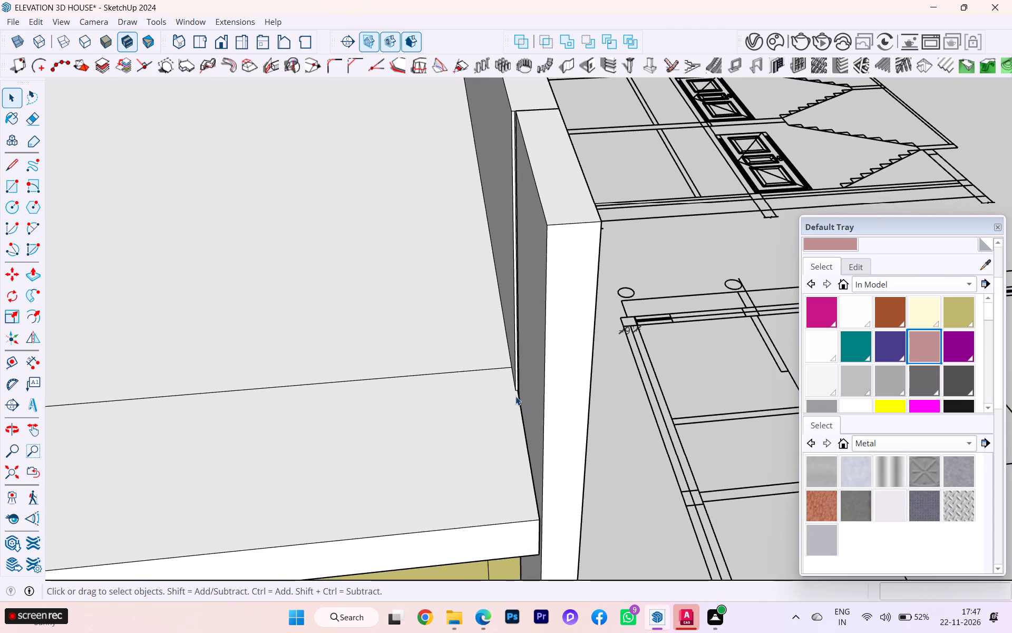
pyautogui.scroll(1, 515, 396)
pyautogui.scroll(-1, 515, 396)
pyautogui.scroll(1, 516, 396)
pyautogui.moveTo(525, 395); pyautogui.dragTo(476, 370, button='middle')
pyautogui.scroll(-3, 471, 364)
pyautogui.scroll(4, 501, 469)
pyautogui.scroll(-1, 518, 503)
pyautogui.scroll(2, 521, 506)
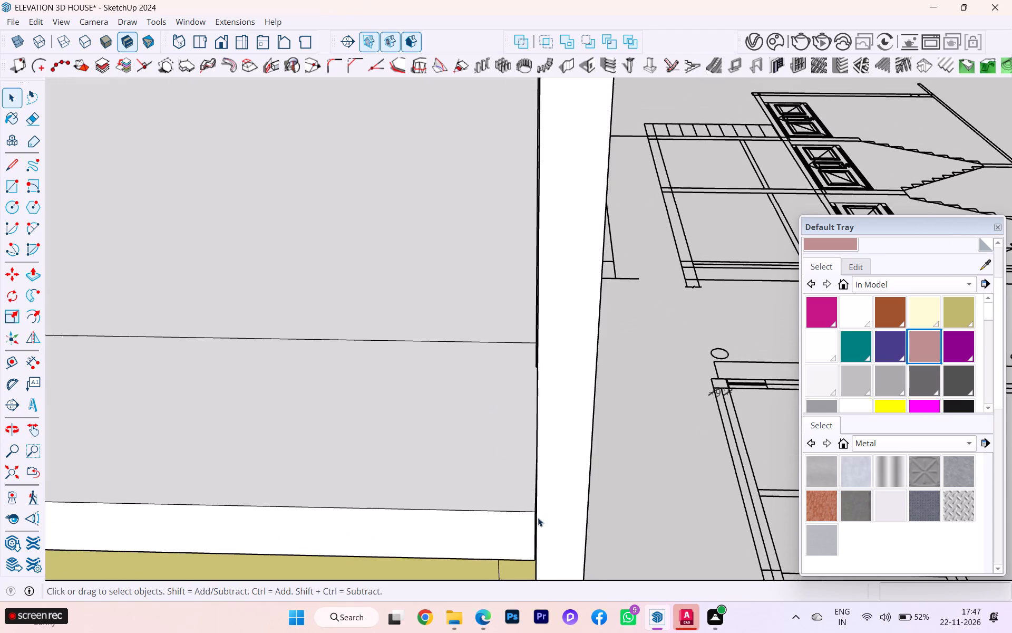
pyautogui.scroll(12, 538, 517)
pyautogui.scroll(-2, 536, 527)
pyautogui.scroll(6, 536, 527)
pyautogui.scroll(-1, 536, 527)
pyautogui.scroll(1, 536, 527)
pyautogui.moveTo(558, 520); pyautogui.dragTo(618, 527, button='middle')
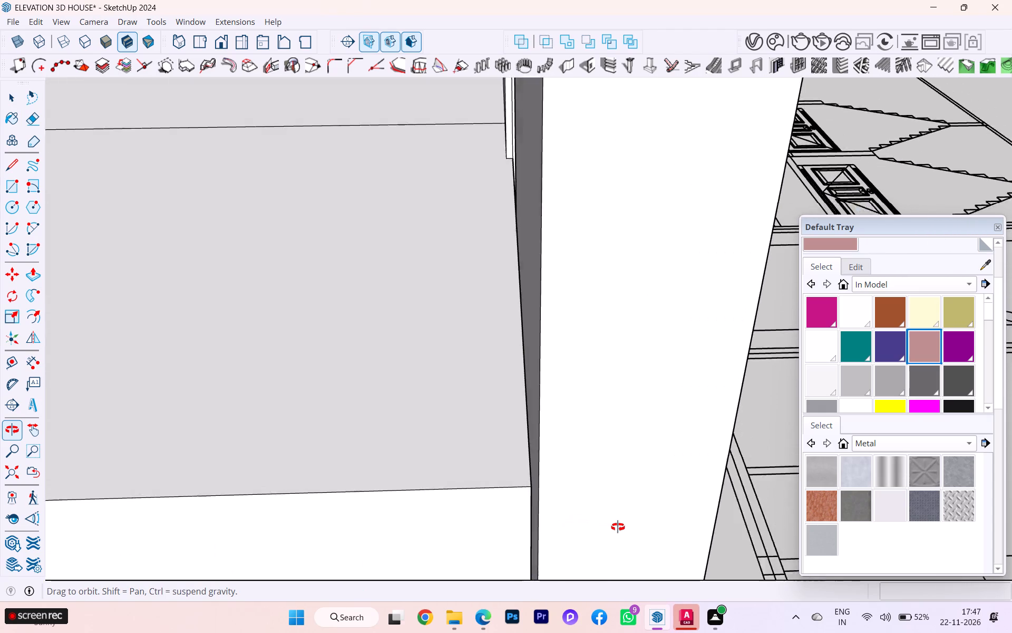
pyautogui.moveTo(618, 527); pyautogui.dragTo(604, 527, button='middle')
pyautogui.scroll(-2, 566, 468)
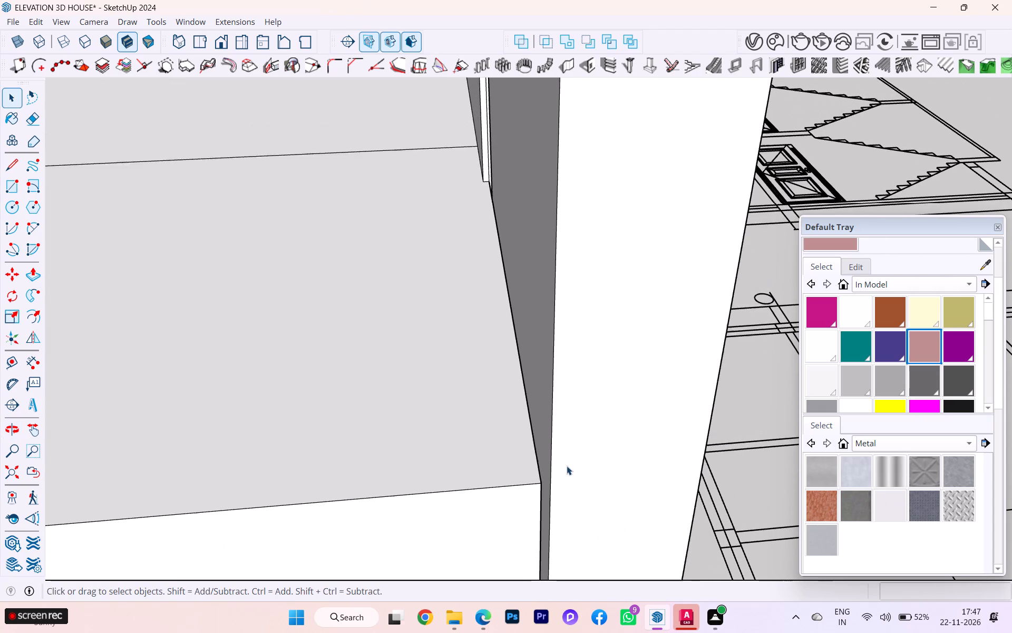
pyautogui.scroll(-2, 567, 466)
pyautogui.moveTo(579, 447); pyautogui.dragTo(626, 405, button='middle')
pyautogui.scroll(-1, 591, 430)
pyautogui.moveTo(571, 437); pyautogui.dragTo(728, 498, button='middle')
pyautogui.scroll(2, 333, 298)
pyautogui.scroll(-1, 332, 277)
pyautogui.scroll(2, 333, 271)
pyautogui.moveTo(458, 316); pyautogui.dragTo(377, 311, button='middle')
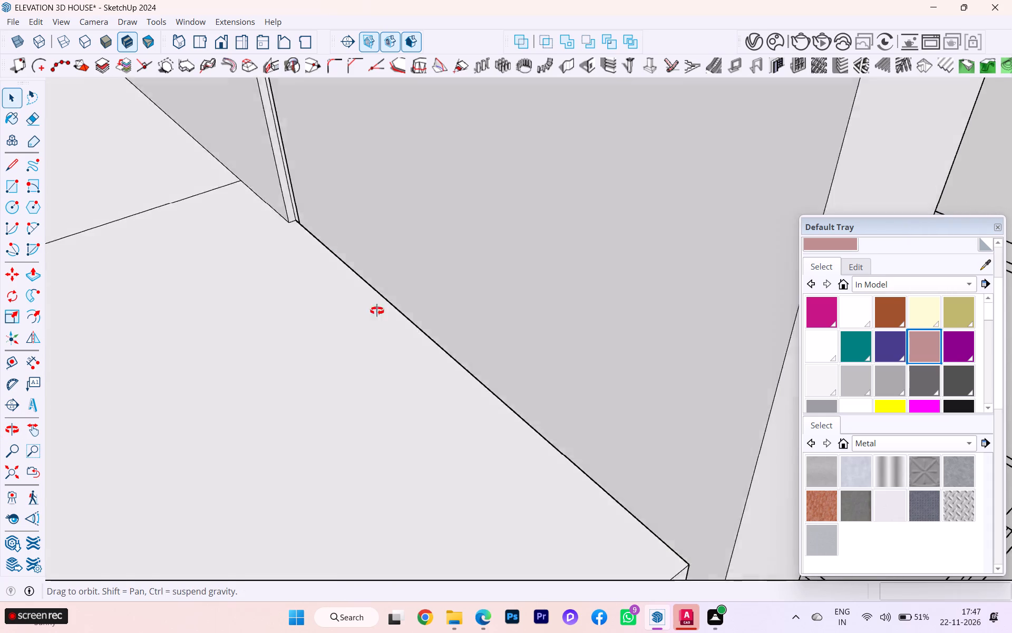
pyautogui.moveTo(377, 311); pyautogui.dragTo(255, 151, button='middle')
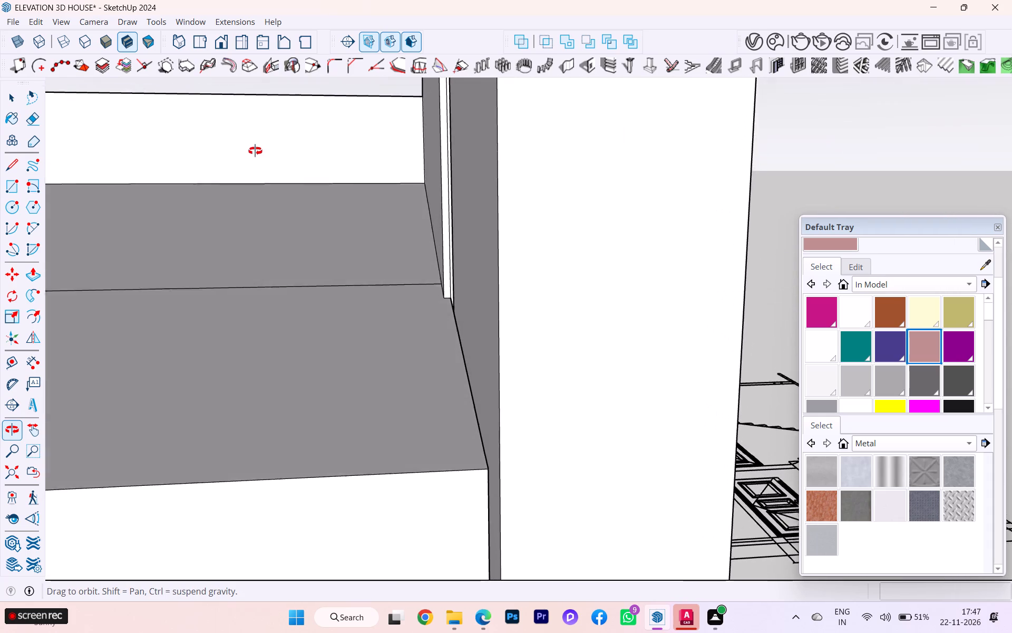
pyautogui.moveTo(255, 151); pyautogui.dragTo(253, 82, button='middle')
pyautogui.scroll(3, 356, 219)
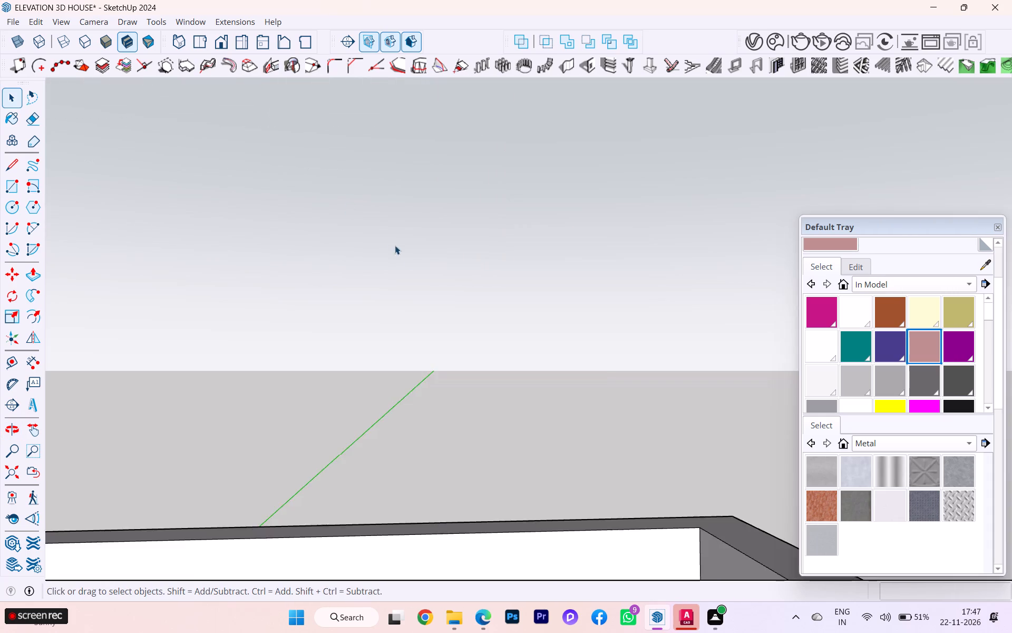
pyautogui.scroll(-6, 426, 280)
pyautogui.scroll(-4, 462, 308)
pyautogui.scroll(1, 462, 308)
pyautogui.scroll(-1, 462, 308)
pyautogui.moveTo(463, 310); pyautogui.dragTo(451, 359, button='middle')
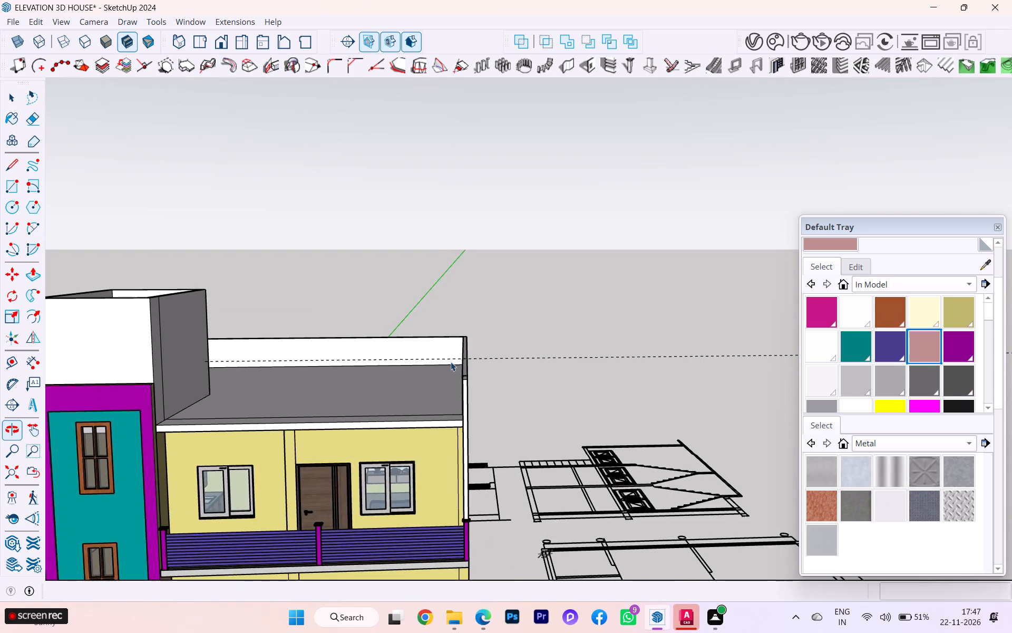
pyautogui.scroll(-3, 481, 382)
pyautogui.scroll(-3, 404, 426)
pyautogui.moveTo(384, 426); pyautogui.dragTo(330, 420, button='middle')
pyautogui.scroll(-1, 284, 389)
pyautogui.scroll(4, 266, 358)
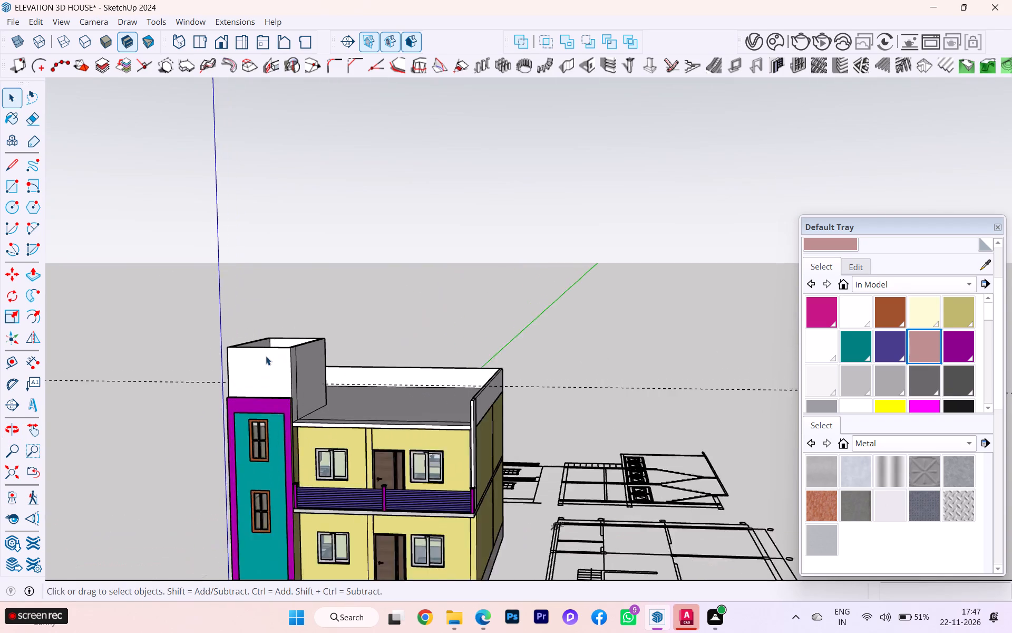
# Draw a rectangle about 12' 1/8" by 7' 9 15/16" over the open top of the stair tower, corner to opposite corner.
pyautogui.scroll(4, 266, 356)
pyautogui.scroll(-1, 298, 377)
pyautogui.scroll(1, 299, 378)
pyautogui.moveTo(310, 386); pyautogui.dragTo(412, 398, button='middle')
pyautogui.scroll(6, 414, 398)
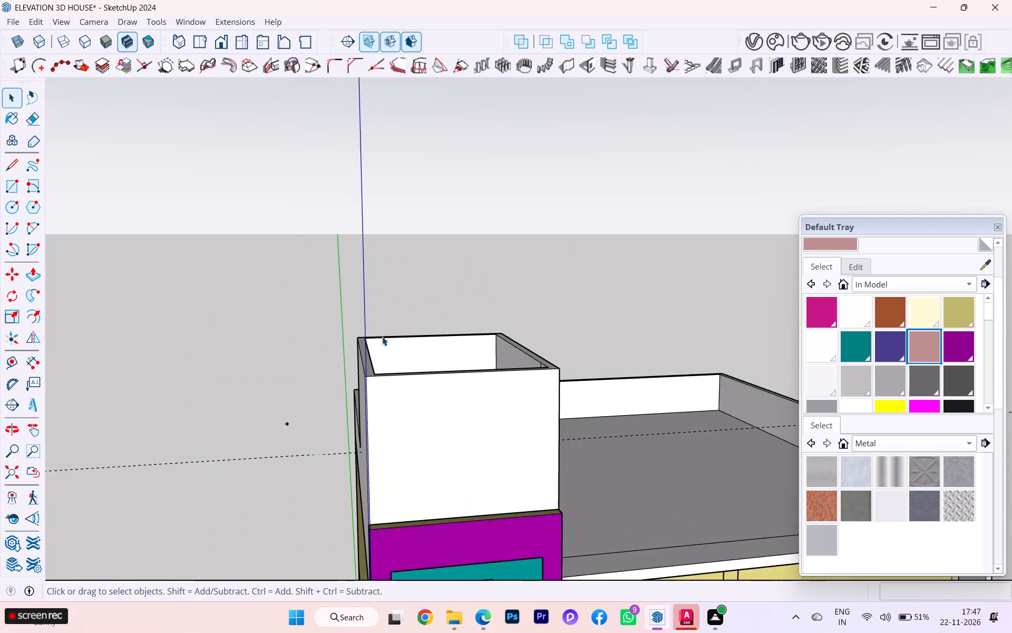
pyautogui.scroll(2, 382, 337)
pyautogui.press('r')
pyautogui.scroll(1, 382, 327)
pyautogui.scroll(-2, 382, 325)
pyautogui.scroll(2, 383, 324)
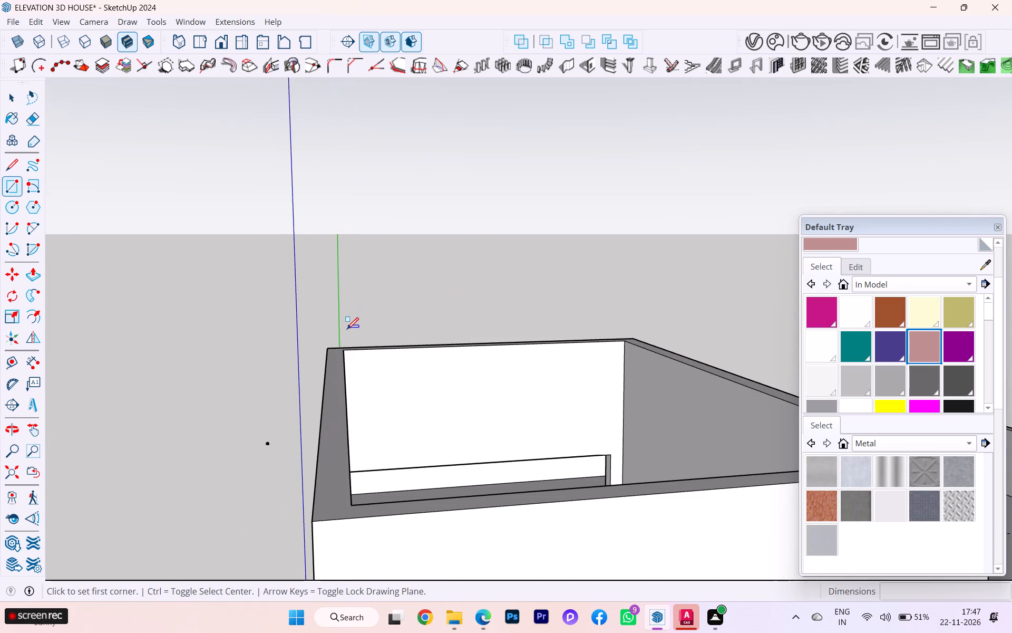
pyautogui.click(327, 347)
pyautogui.scroll(-1, 550, 485)
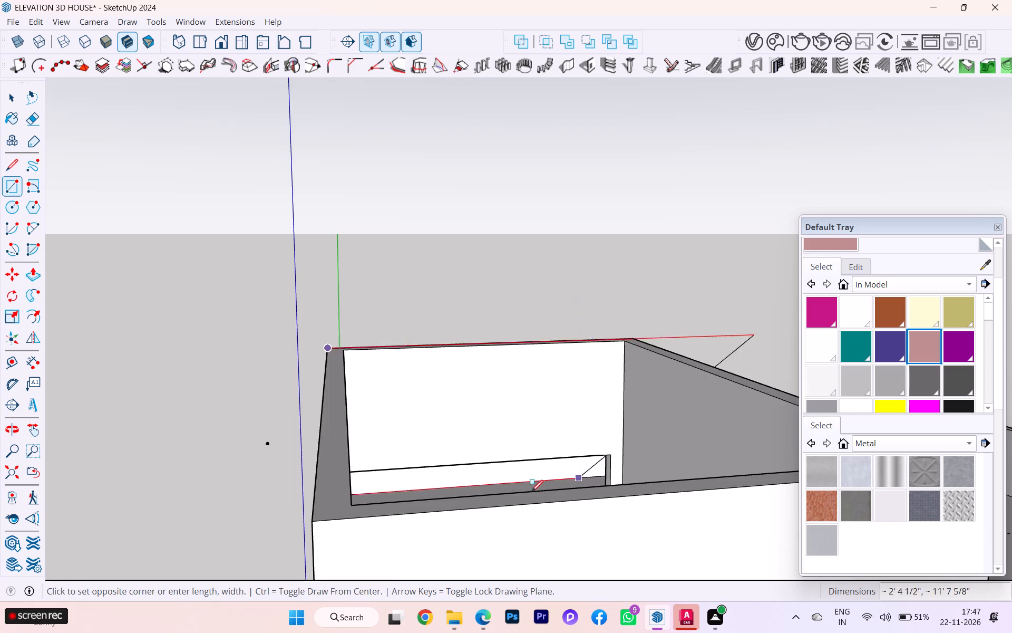
pyautogui.scroll(-1, 531, 492)
pyautogui.scroll(1, 530, 492)
pyautogui.scroll(-1, 516, 491)
pyautogui.scroll(-5, 465, 466)
pyautogui.scroll(2, 670, 468)
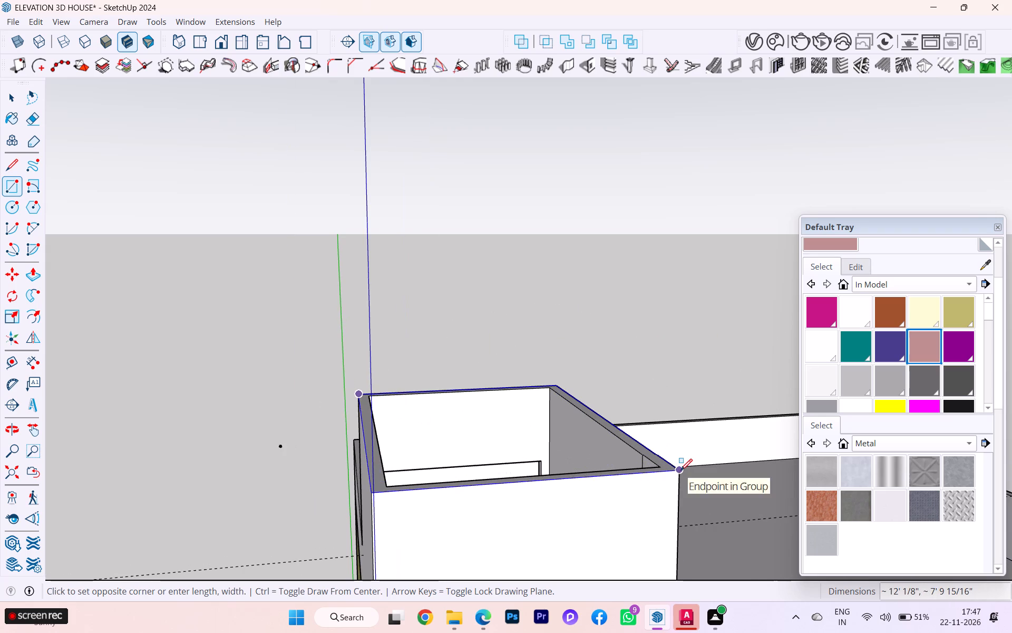
pyautogui.click(680, 471)
pyautogui.scroll(-1, 628, 459)
pyautogui.moveTo(622, 465); pyautogui.dragTo(581, 580, button='middle')
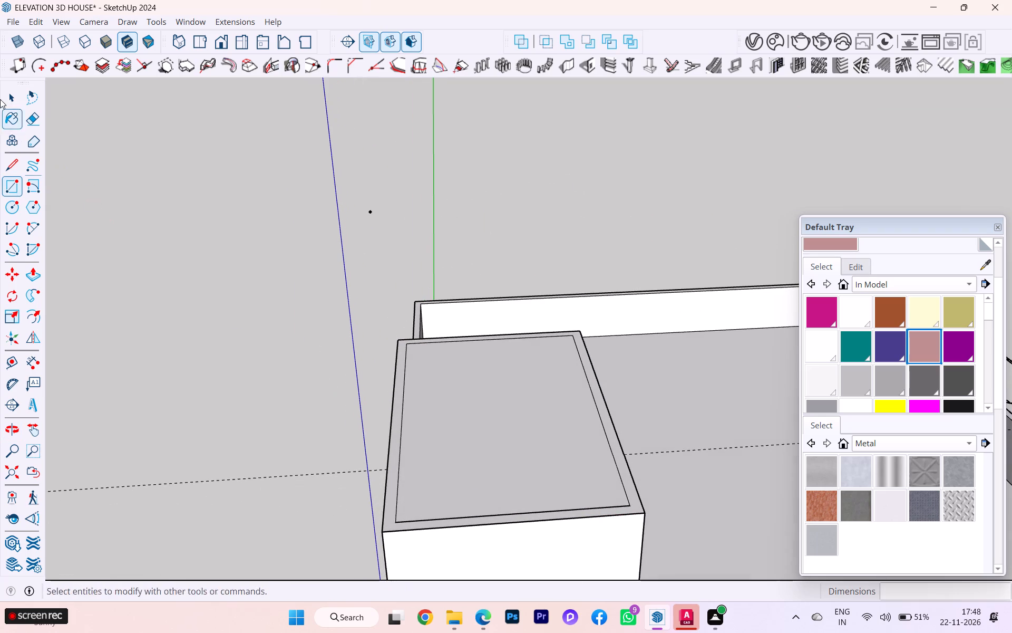
pyautogui.click(13, 86)
pyautogui.click(22, 104)
pyautogui.click(19, 98)
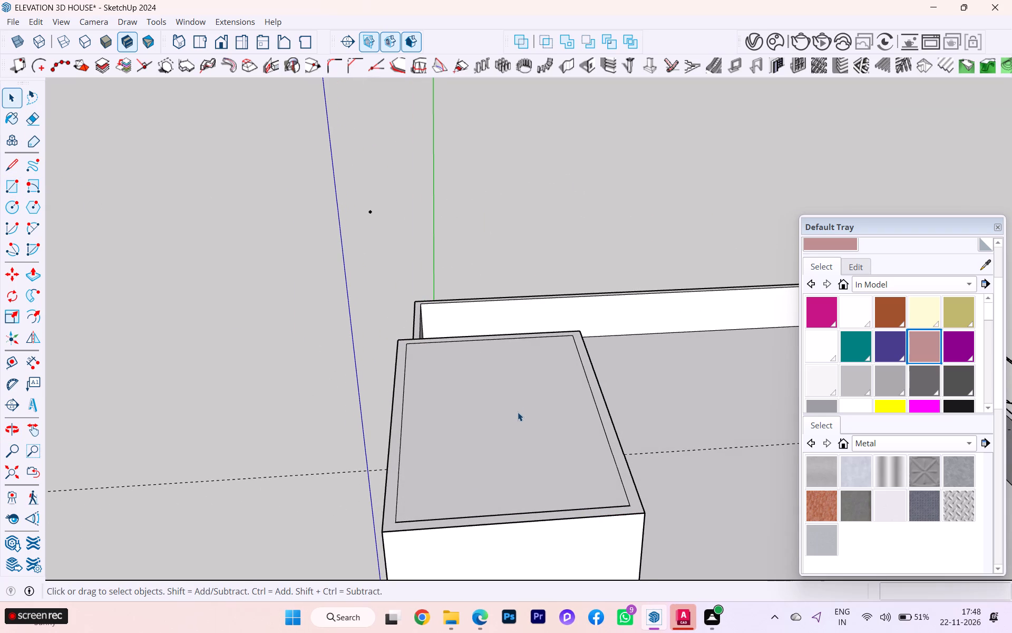
# Push/Pull the rectangle on top of the stair tower upward by 4.5" as a roof slab.
pyautogui.click(517, 413)
pyautogui.press('p')
pyautogui.click(517, 413)
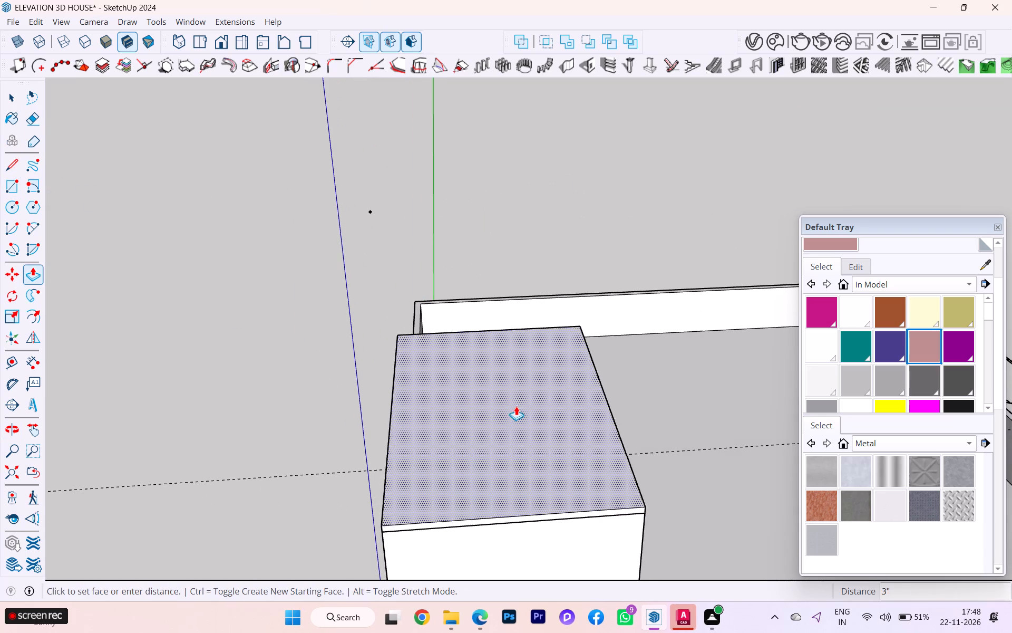
pyautogui.write('4.5')
pyautogui.press('Return')
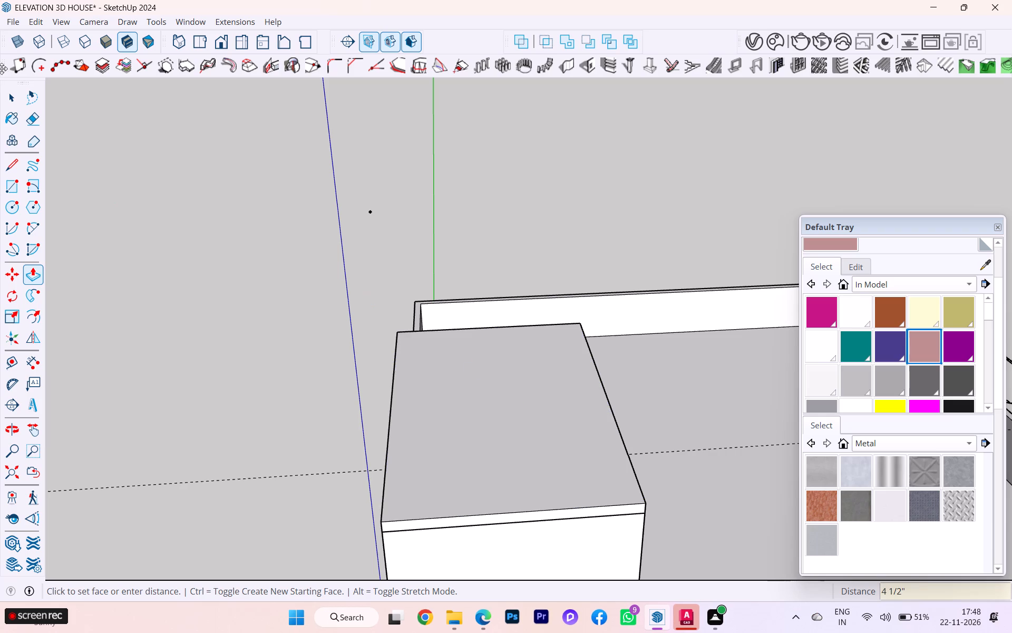
pyautogui.click(33, 112)
pyautogui.click(6, 104)
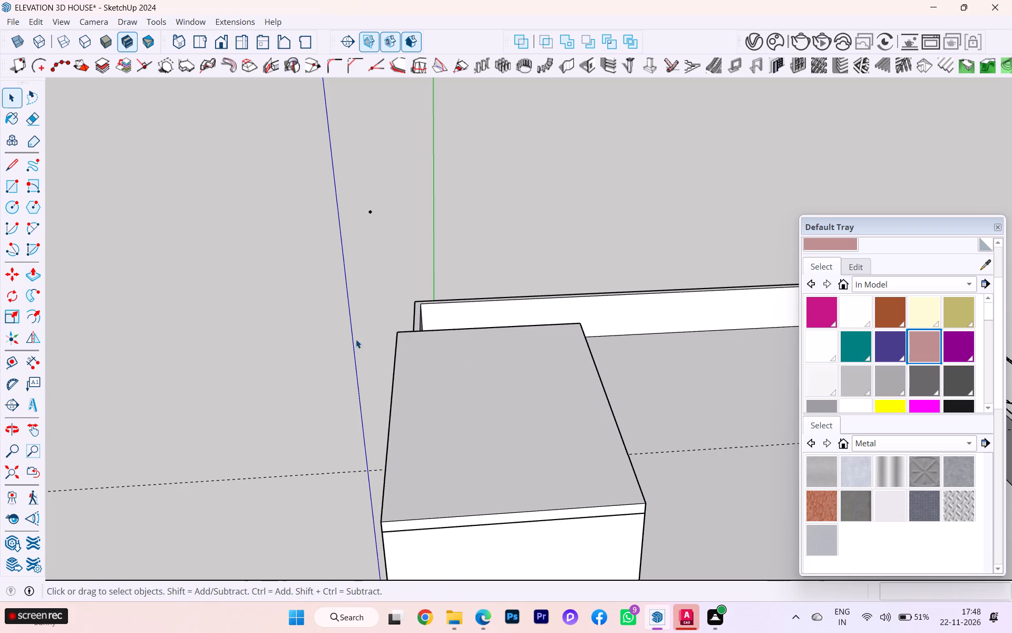
# Make the whole stair tower roof slab a group.
pyautogui.tripleClick(469, 481)
pyautogui.rightClick(469, 481)
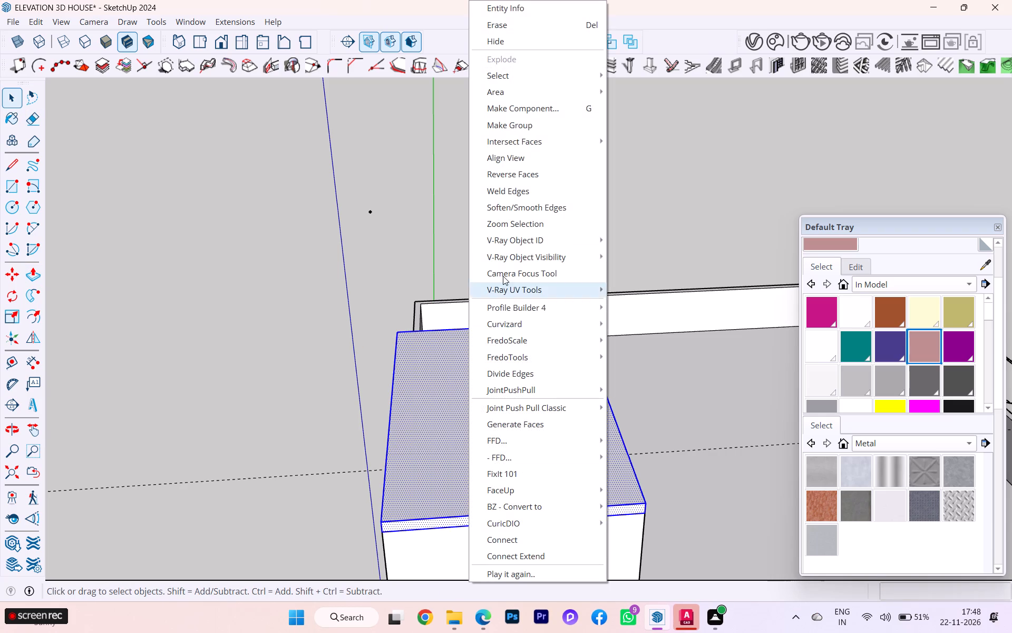
pyautogui.click(532, 117)
pyautogui.click(176, 203)
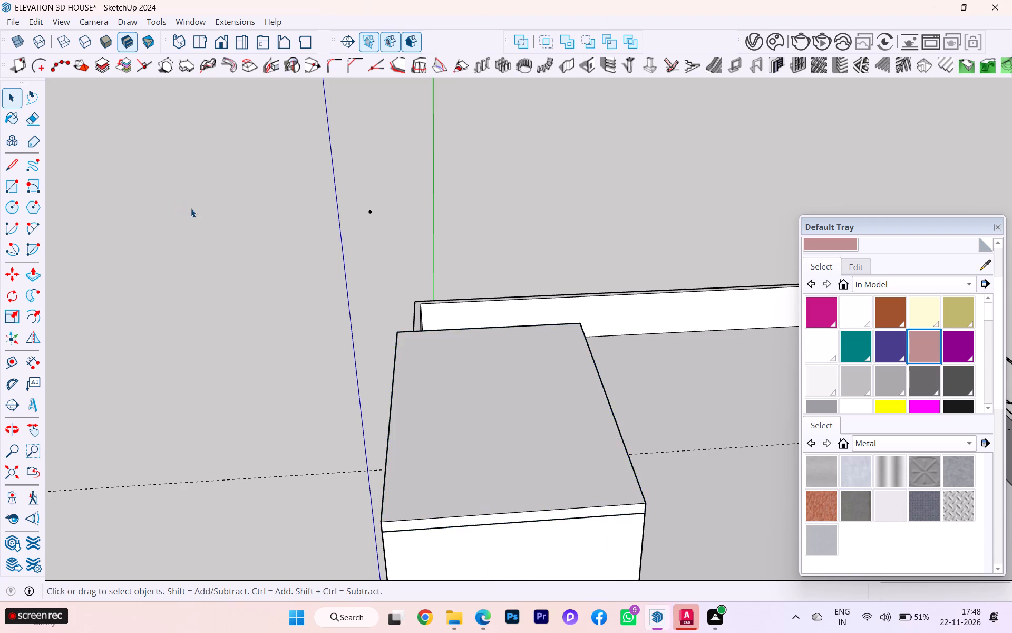
# Examine the whole house from the front and side, including the covered stair tower and front roof line.
pyautogui.scroll(-4, 191, 208)
pyautogui.moveTo(211, 207); pyautogui.dragTo(234, 144, button='middle')
pyautogui.scroll(-3, 488, 299)
pyautogui.scroll(1, 499, 302)
pyautogui.scroll(-1, 500, 302)
pyautogui.moveTo(500, 302); pyautogui.dragTo(394, 290, button='middle')
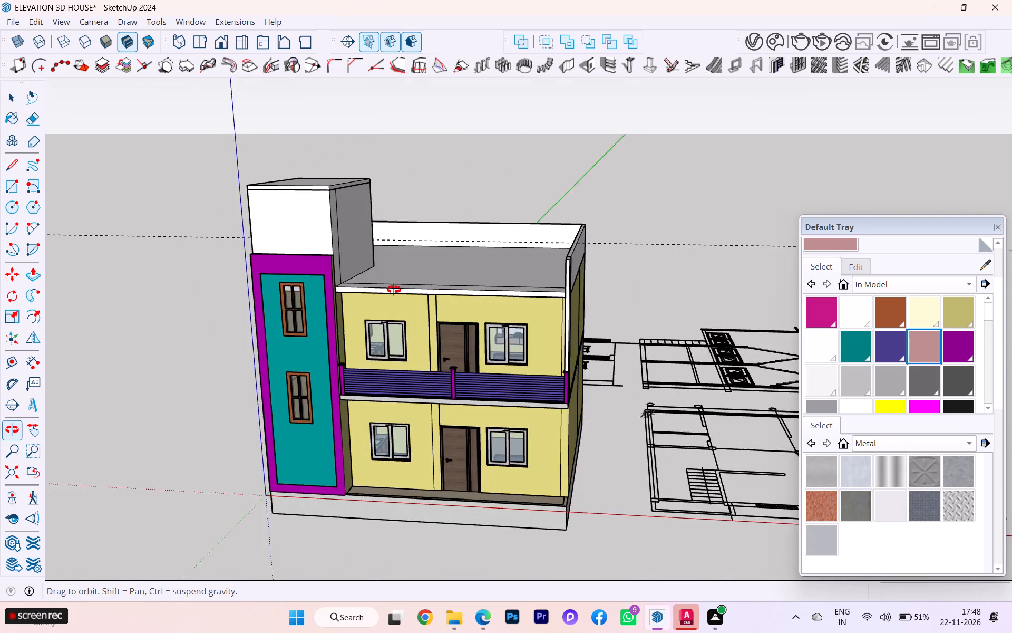
pyautogui.moveTo(394, 290); pyautogui.dragTo(389, 276, button='middle')
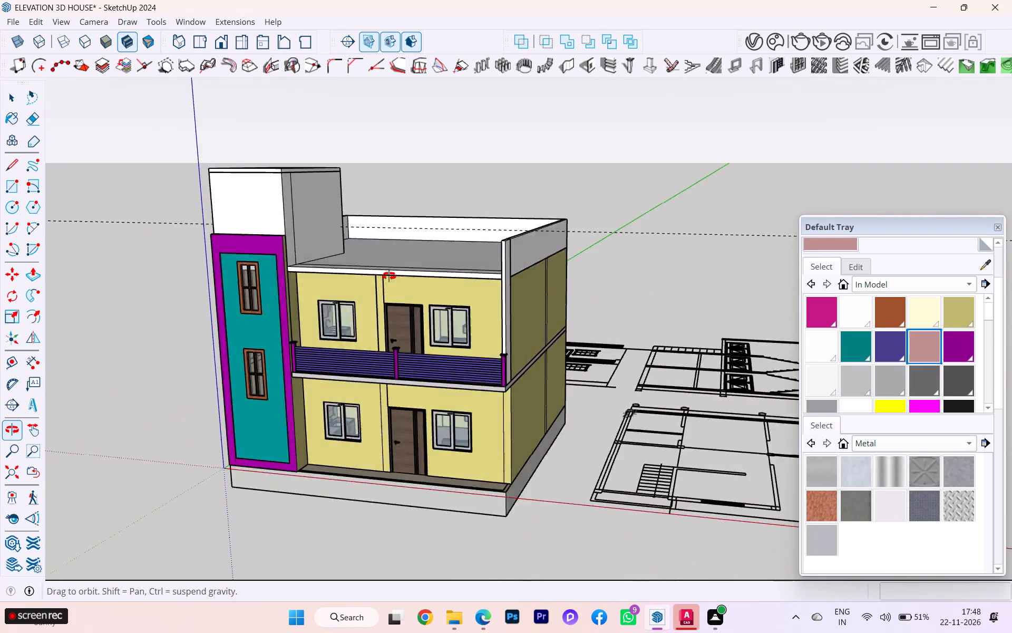
pyautogui.moveTo(389, 276); pyautogui.dragTo(481, 266, button='middle')
pyautogui.scroll(5, 521, 260)
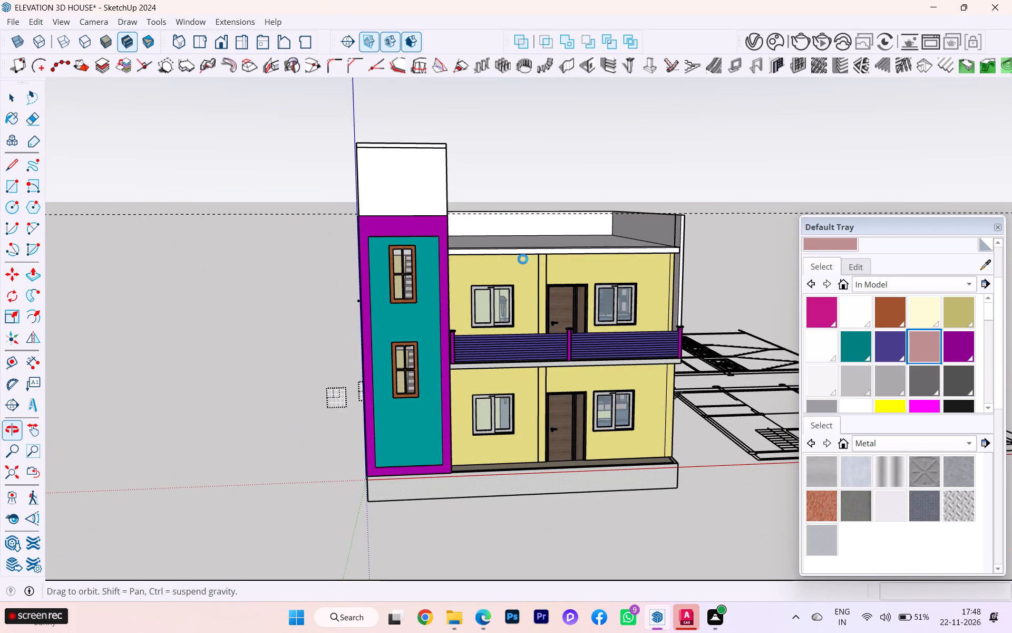
# Examine the front elevation of the house, including the stair tower and the roof line.
pyautogui.scroll(1, 627, 263)
pyautogui.scroll(4, 376, 313)
pyautogui.scroll(4, 504, 277)
pyautogui.scroll(-1, 506, 274)
pyautogui.scroll(2, 507, 274)
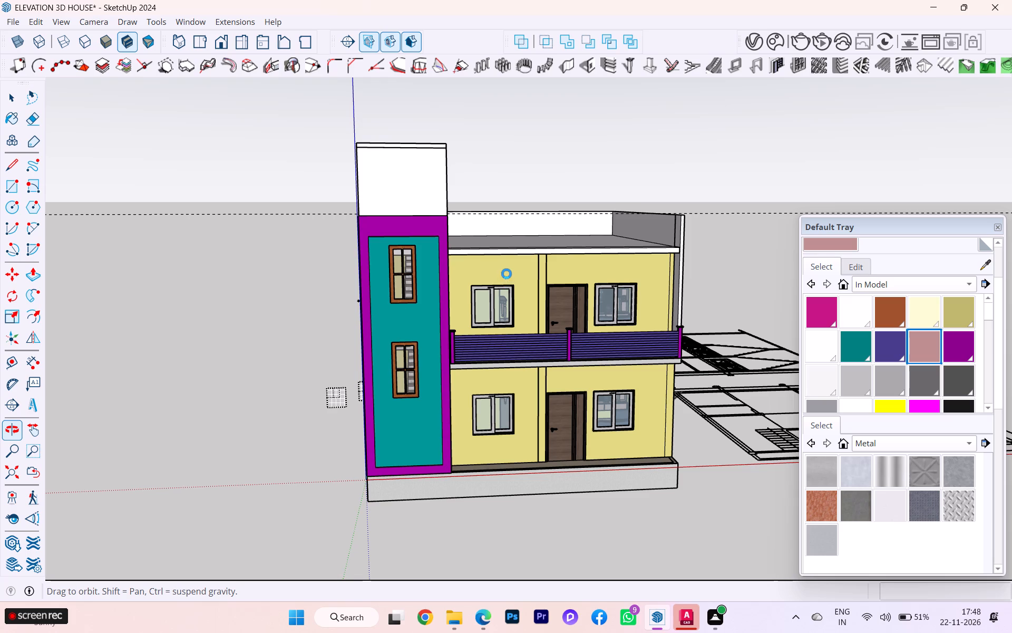
pyautogui.scroll(5, 507, 274)
pyautogui.scroll(-1, 490, 265)
pyautogui.scroll(1, 484, 274)
pyautogui.scroll(-6, 482, 276)
pyautogui.moveTo(483, 280); pyautogui.dragTo(429, 264, button='middle')
pyautogui.scroll(2, 443, 282)
pyautogui.scroll(-1, 443, 282)
pyautogui.scroll(1, 443, 282)
pyautogui.moveTo(443, 282); pyautogui.dragTo(458, 296, button='middle')
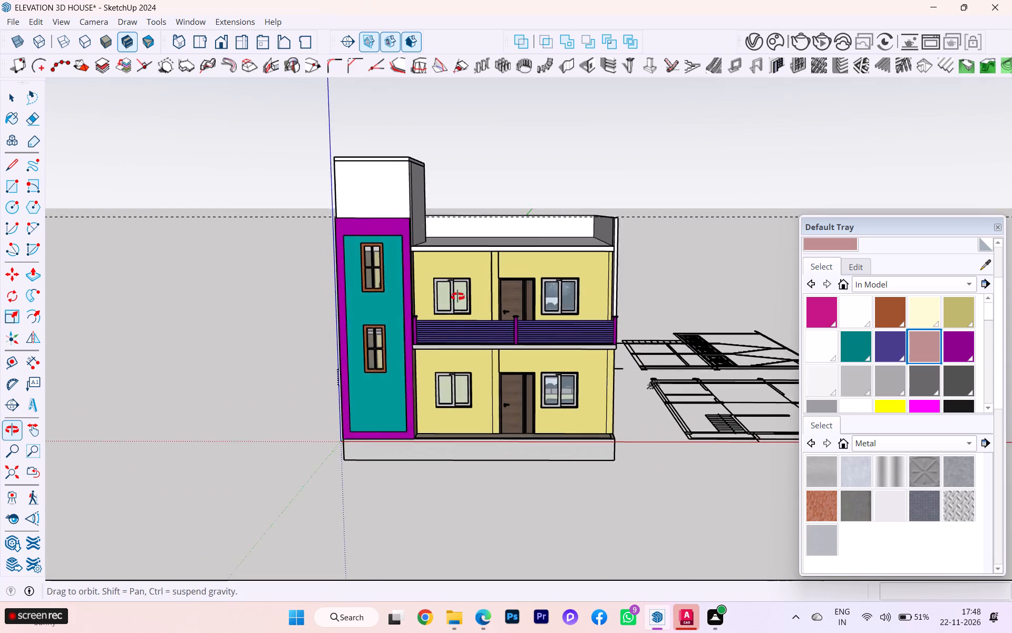
pyautogui.moveTo(458, 296); pyautogui.dragTo(477, 298, button='middle')
# Delete all guides from the model.
pyautogui.click(28, 20)
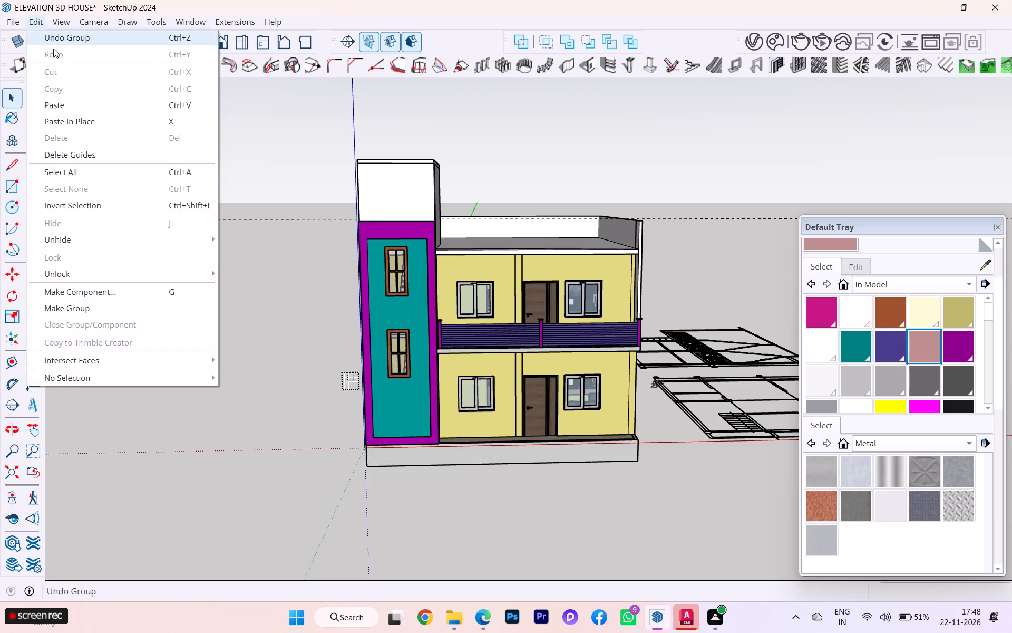
pyautogui.click(75, 152)
# Inside the stair tower's purple front frame group, Push/Pull the top face up 6' 4 1/2" to the top of the tower roof slab.
pyautogui.scroll(3, 347, 191)
pyautogui.moveTo(381, 224); pyautogui.dragTo(370, 267, button='middle')
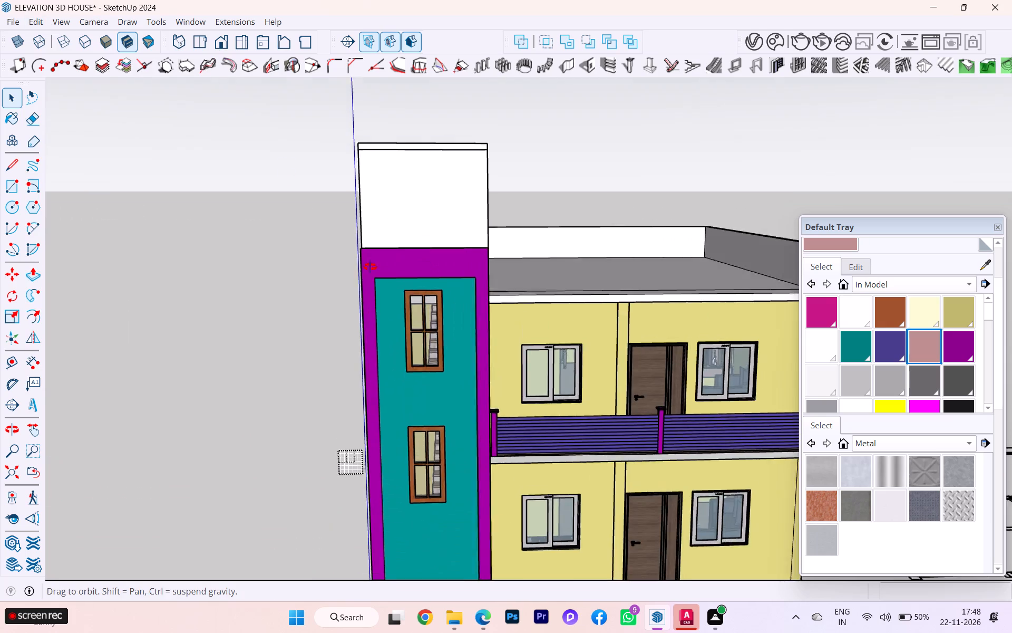
pyautogui.moveTo(370, 267); pyautogui.dragTo(345, 363, button='middle')
pyautogui.scroll(13, 383, 427)
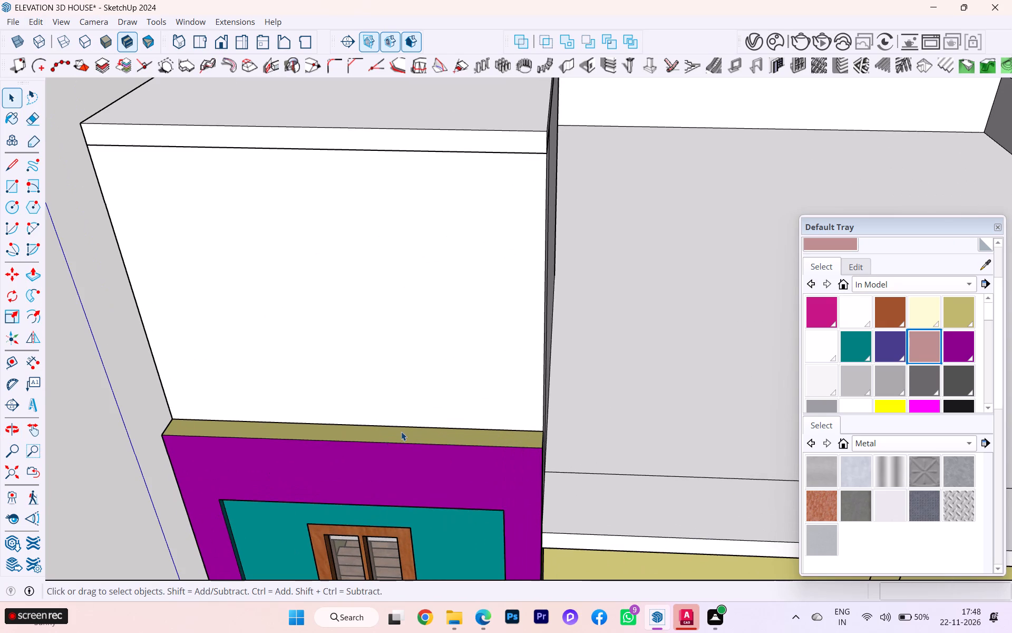
pyautogui.click(401, 431)
pyautogui.doubleClick(397, 434)
pyautogui.click(404, 430)
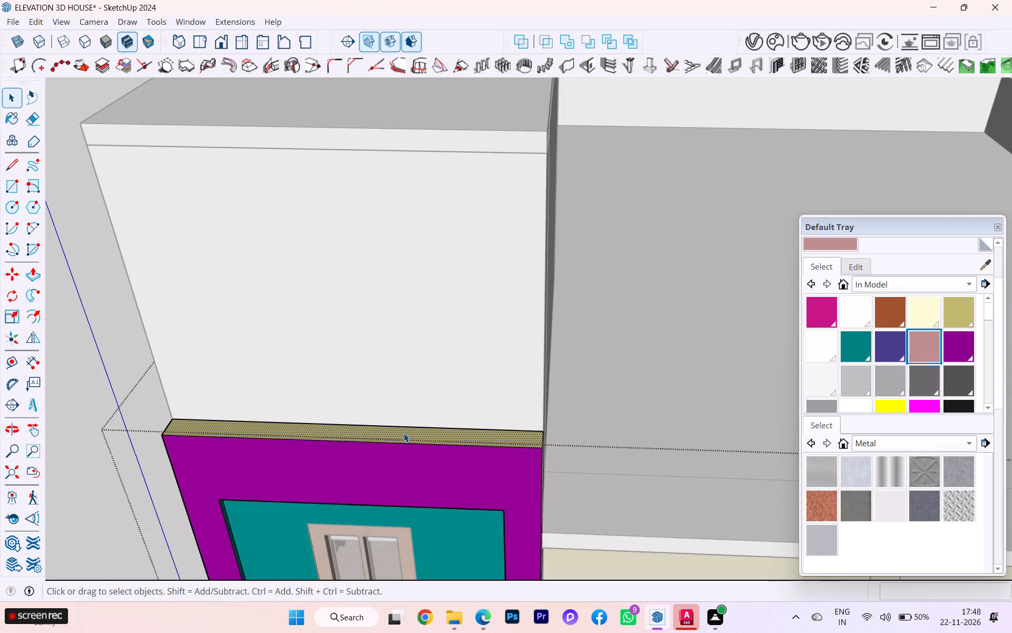
pyautogui.press('p')
pyautogui.click(404, 433)
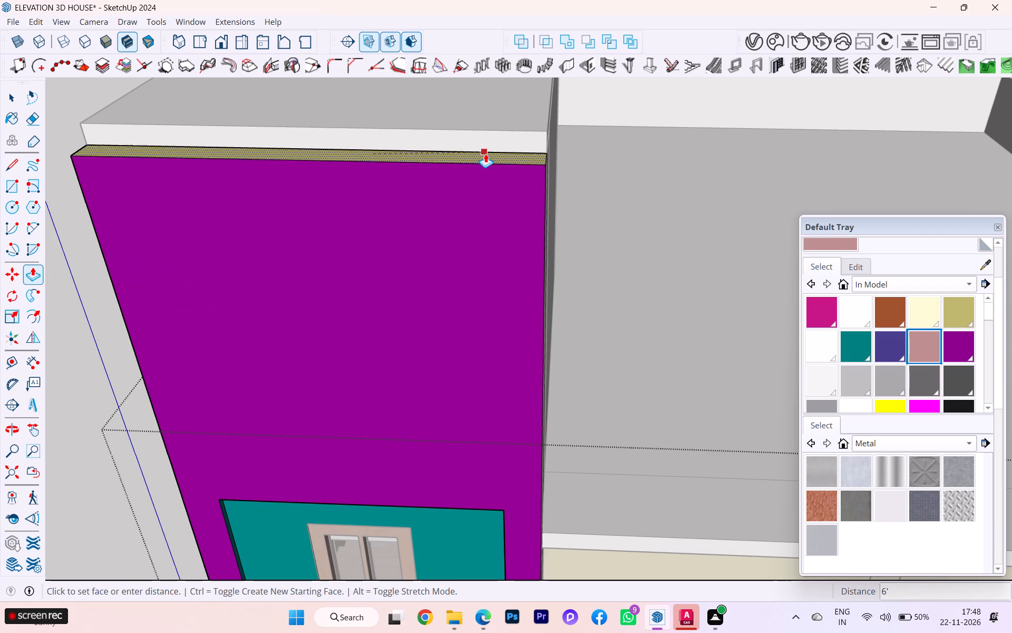
pyautogui.click(520, 133)
pyautogui.scroll(-4, 515, 149)
pyautogui.scroll(1, 507, 178)
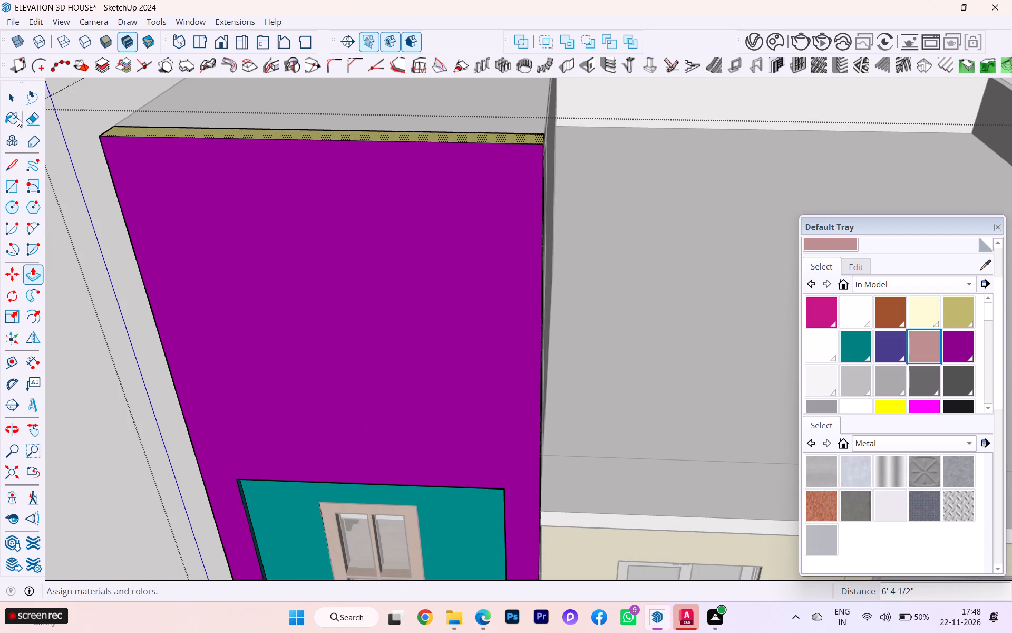
pyautogui.click(12, 89)
pyautogui.click(87, 285)
pyautogui.scroll(-2, 202, 304)
pyautogui.scroll(1, 218, 311)
pyautogui.scroll(-2, 220, 311)
pyautogui.scroll(1, 227, 313)
pyautogui.scroll(-2, 235, 313)
pyautogui.scroll(1, 242, 319)
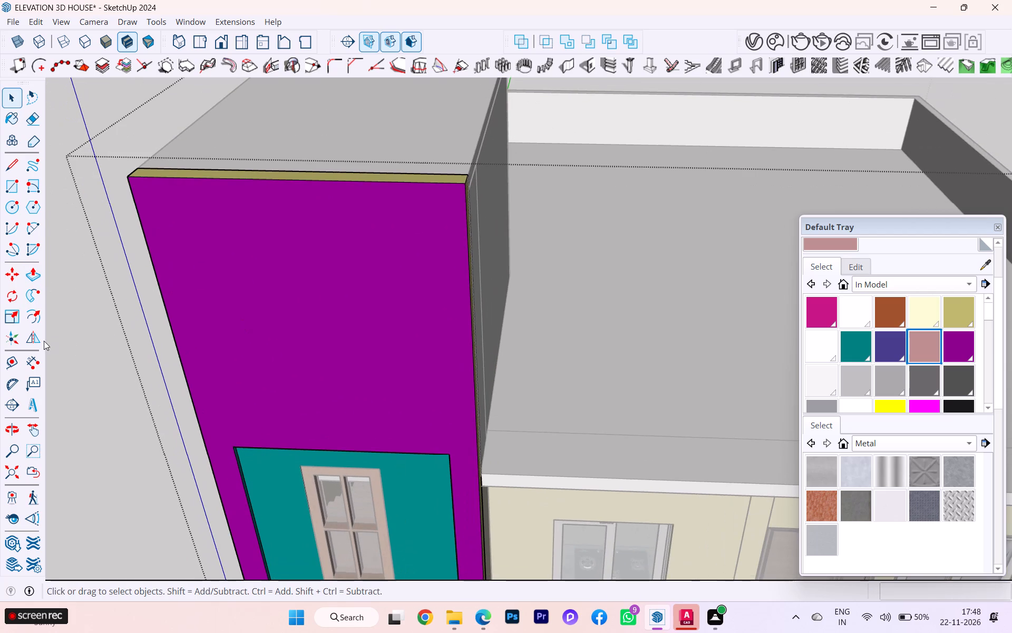
pyautogui.click(100, 340)
pyautogui.scroll(-1, 194, 337)
pyautogui.click(106, 373)
pyautogui.click(110, 373)
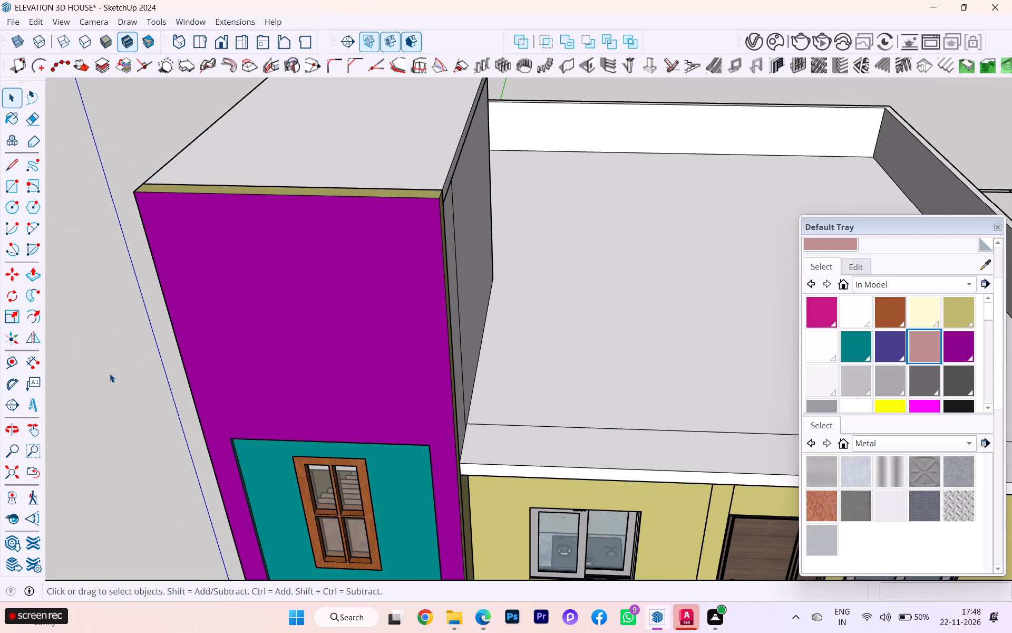
pyautogui.click(111, 377)
# Inside the purple frame group, draw a line across the narrow yellow side face, above the main roof level, to split it.
pyautogui.moveTo(387, 392); pyautogui.dragTo(155, 387, button='middle')
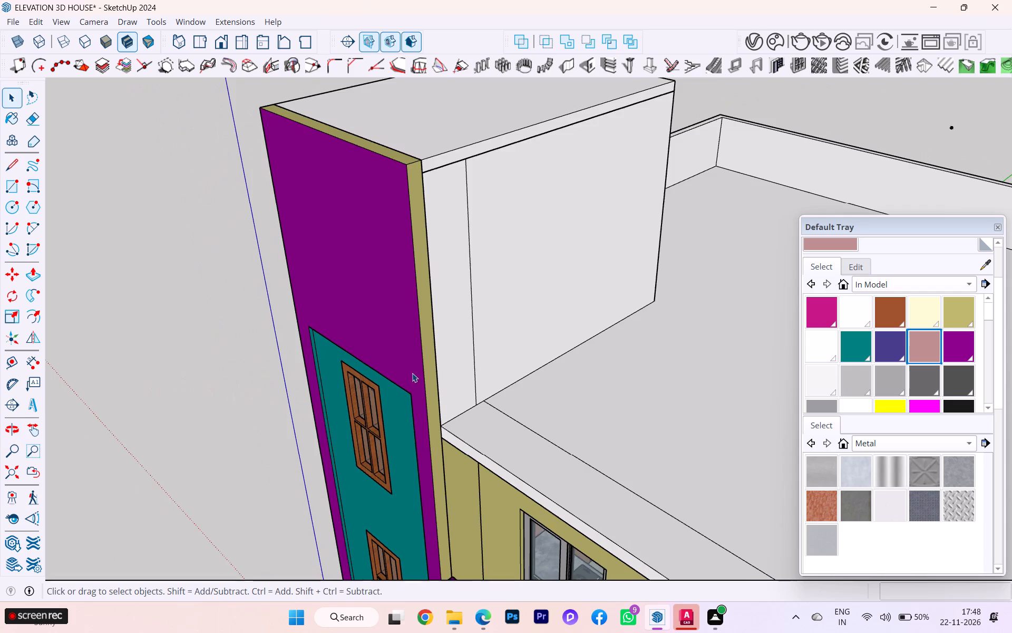
pyautogui.scroll(3, 417, 363)
pyautogui.doubleClick(440, 436)
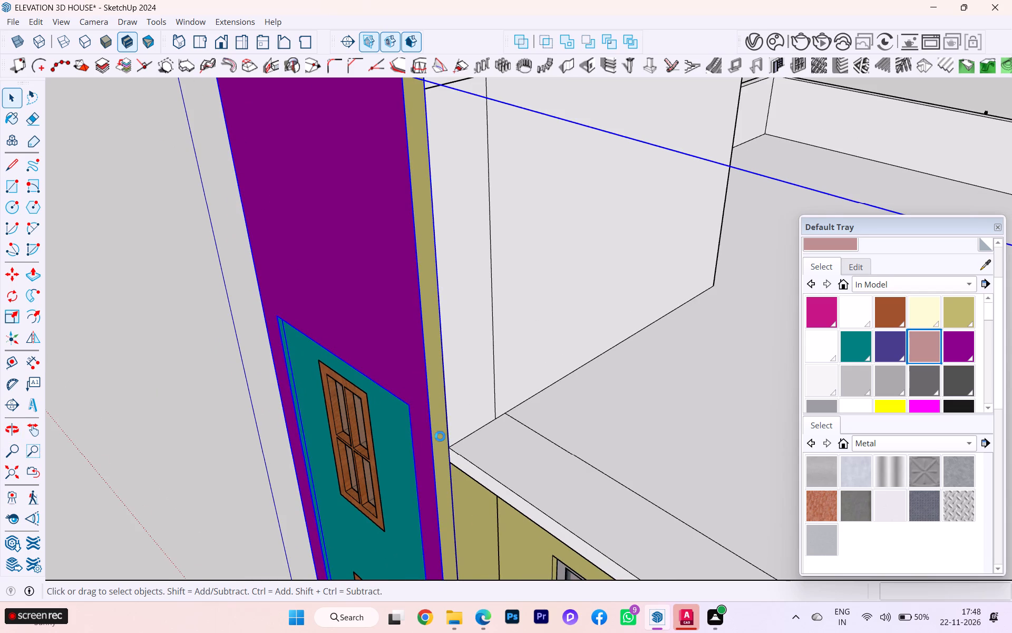
pyautogui.scroll(2, 437, 444)
pyautogui.scroll(-1, 437, 444)
pyautogui.scroll(3, 437, 444)
pyautogui.doubleClick(434, 398)
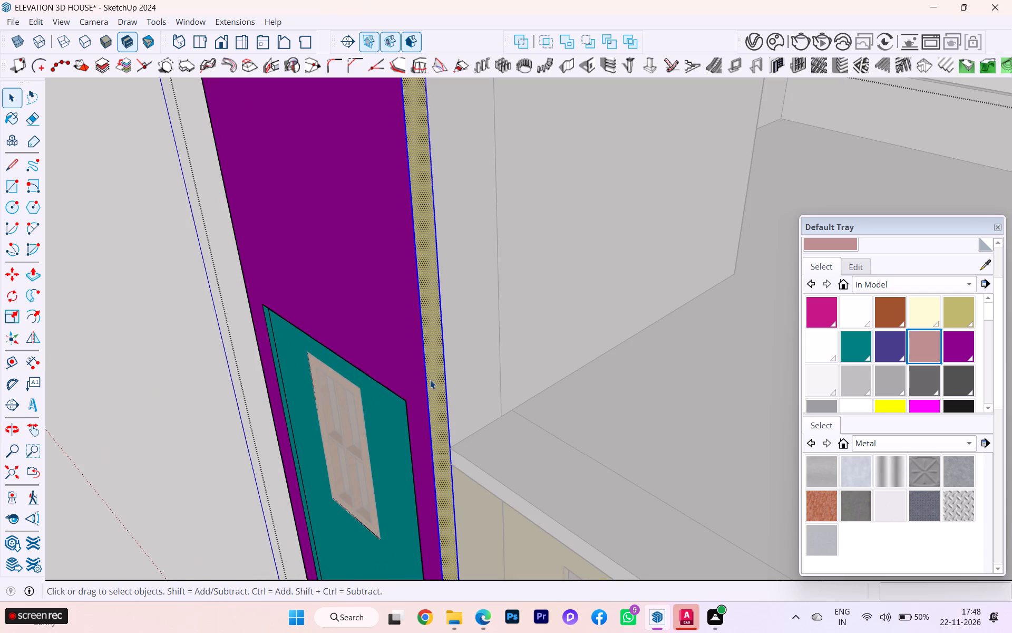
pyautogui.press('l')
pyautogui.press('Return')
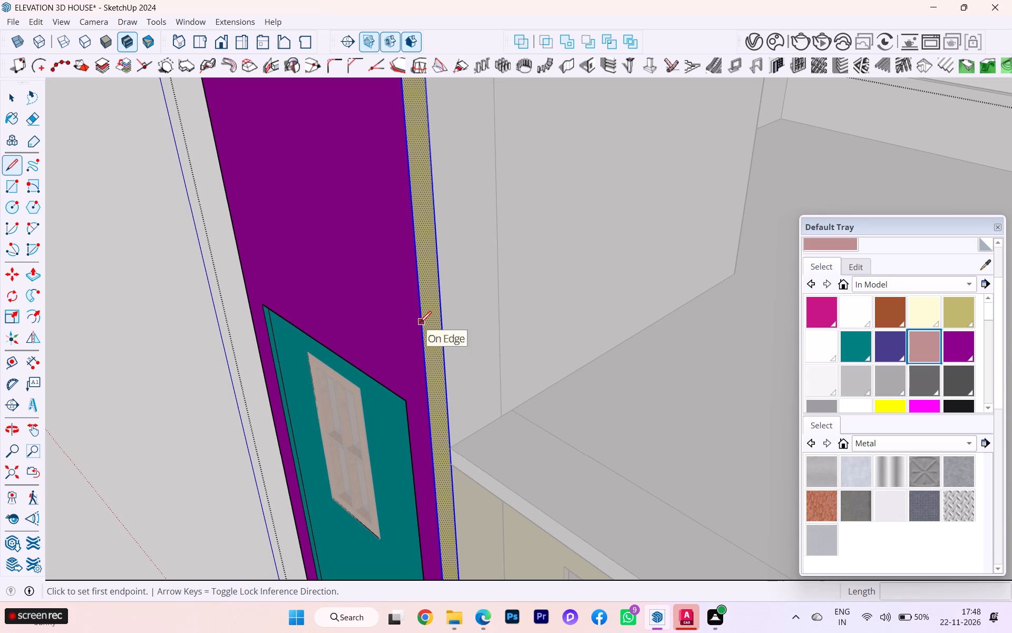
pyautogui.click(420, 323)
pyautogui.click(440, 319)
pyautogui.press('space')
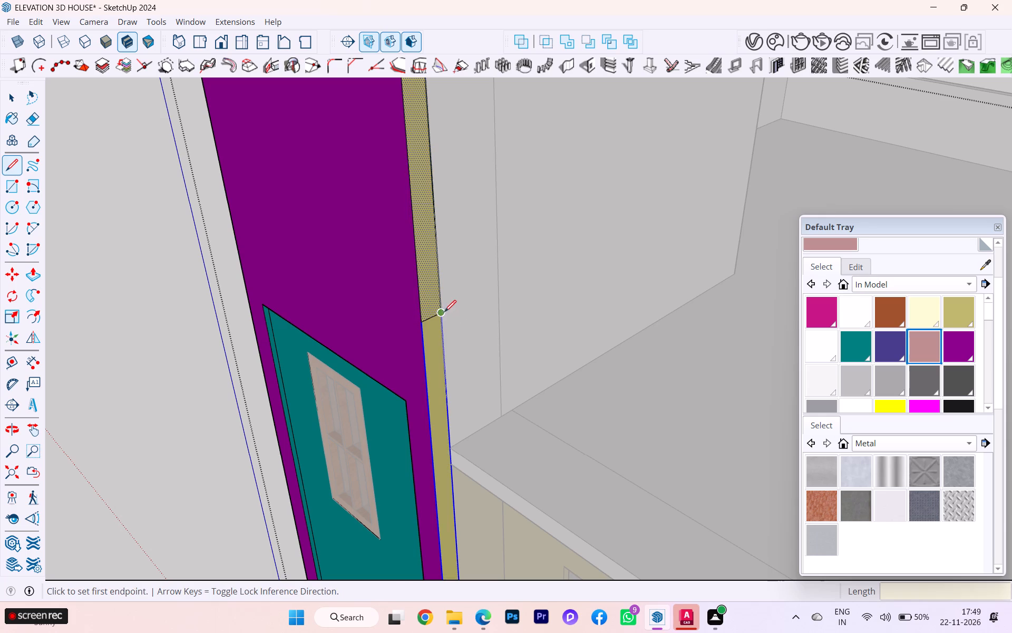
# Push/Pull the upper part of the frame's side face outward over the main roof by about 2' 7 13/16".
pyautogui.press('p')
pyautogui.click(428, 282)
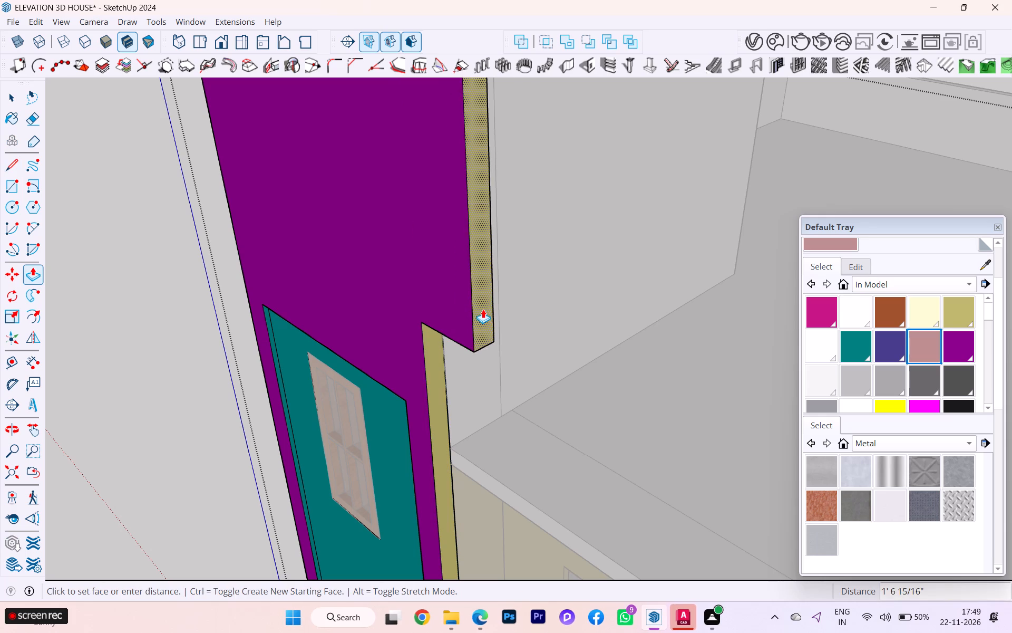
pyautogui.click(515, 345)
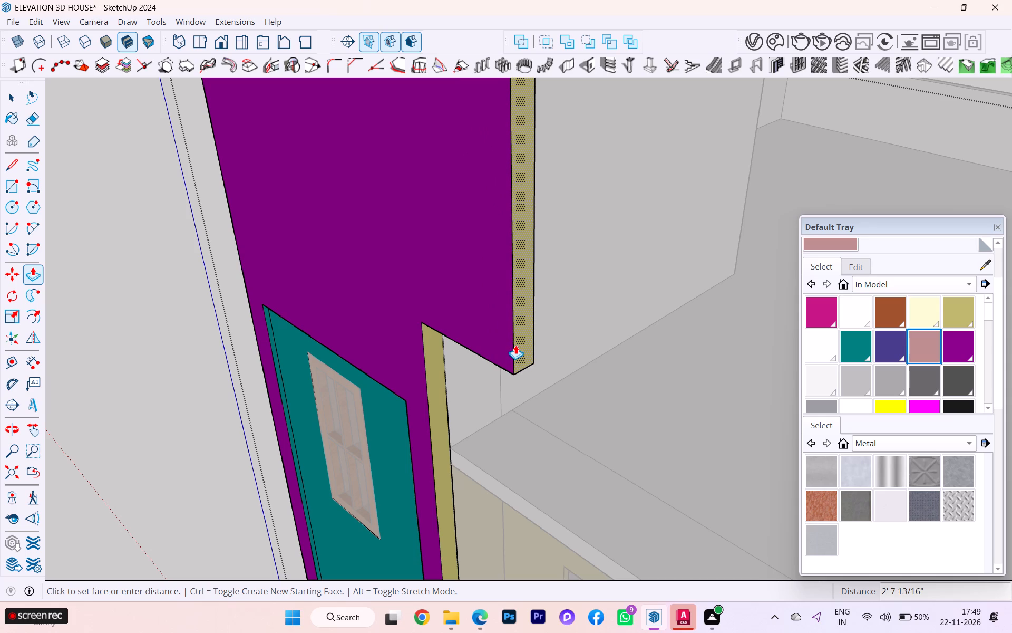
pyautogui.scroll(-2, 364, 284)
pyautogui.moveTo(408, 294); pyautogui.dragTo(476, 292, button='middle')
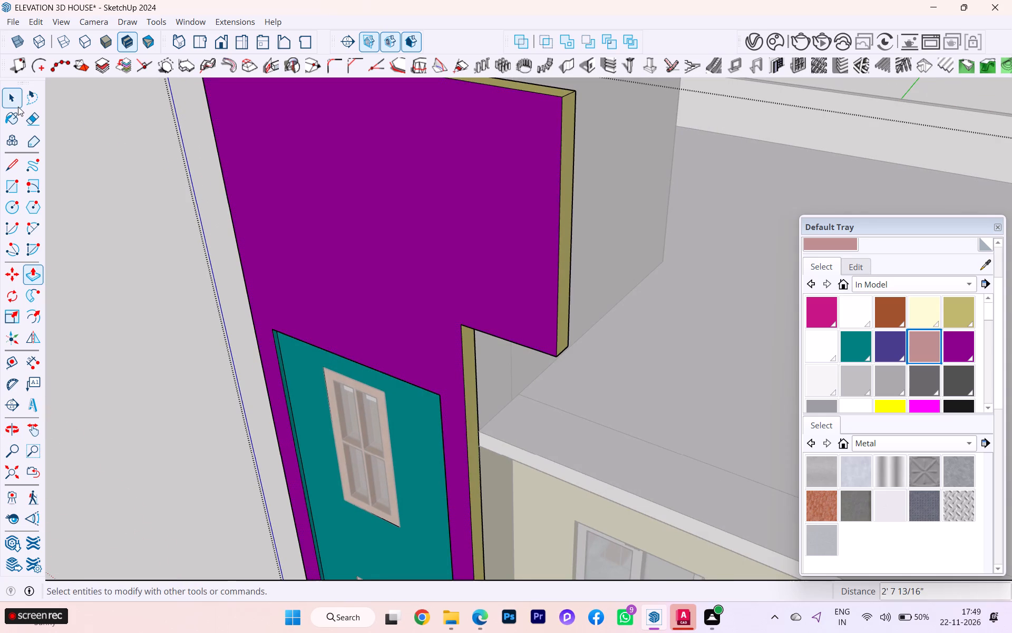
pyautogui.click(17, 106)
# Open the main roof slab group and draw a 6" vertical line at the tower end of its front face, bottom to top corner.
pyautogui.scroll(2, 274, 350)
pyautogui.scroll(-1, 299, 371)
pyautogui.scroll(1, 330, 392)
pyautogui.scroll(10, 541, 436)
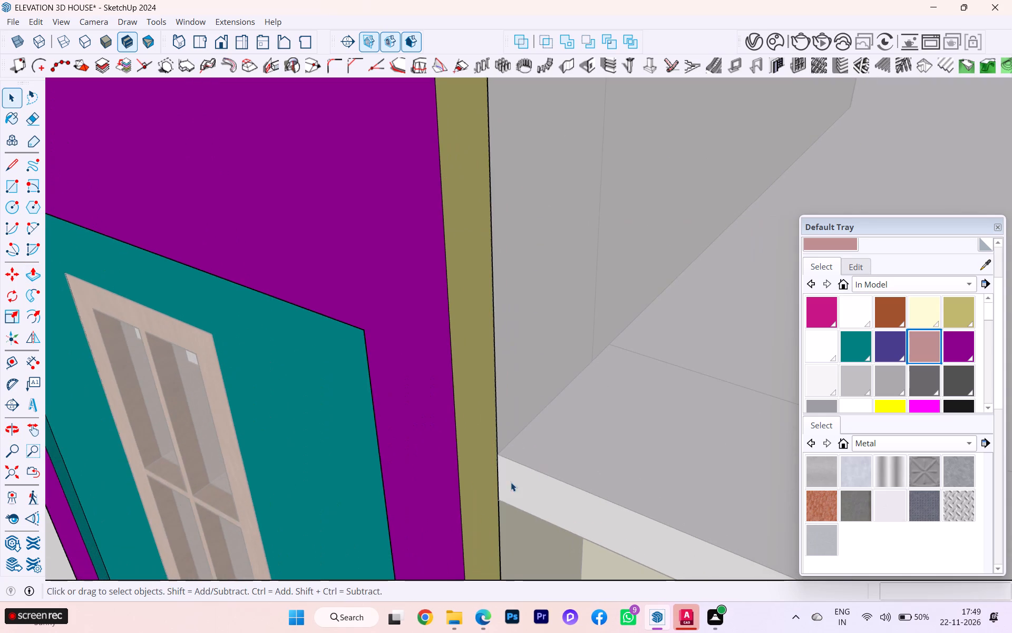
pyautogui.moveTo(511, 482); pyautogui.dragTo(425, 431, button='middle')
pyautogui.scroll(1, 464, 450)
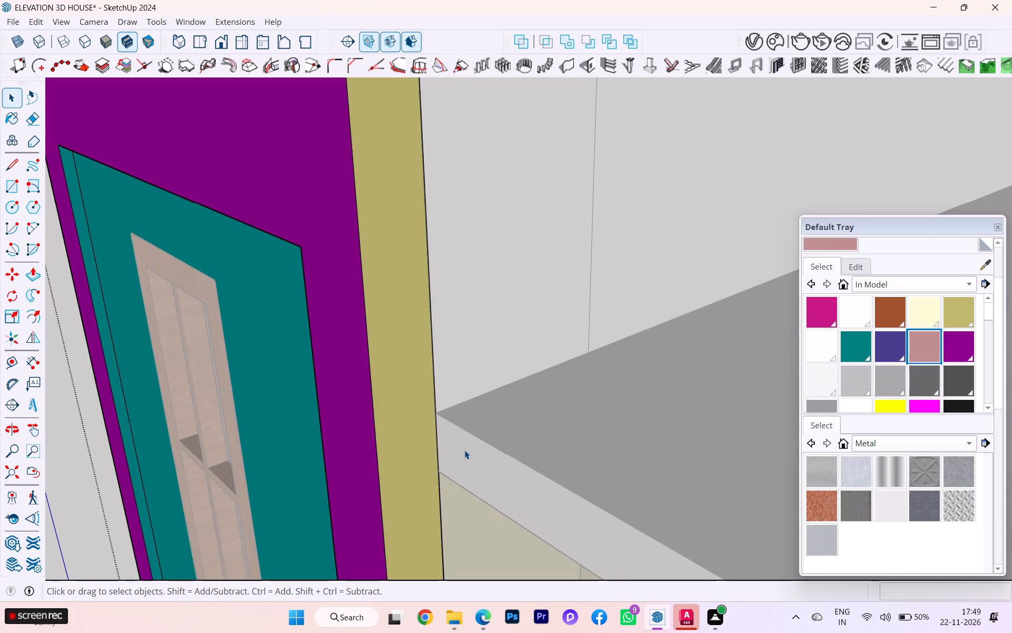
pyautogui.doubleClick(464, 450)
pyautogui.click(456, 448)
pyautogui.scroll(2, 456, 448)
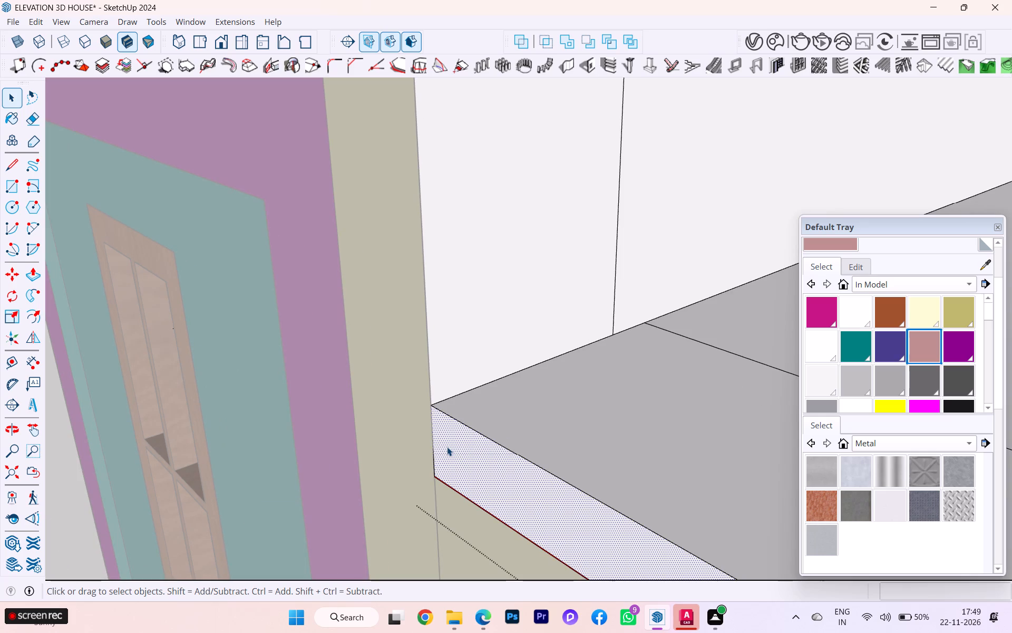
pyautogui.press('l')
pyautogui.press('Return')
pyautogui.scroll(3, 427, 435)
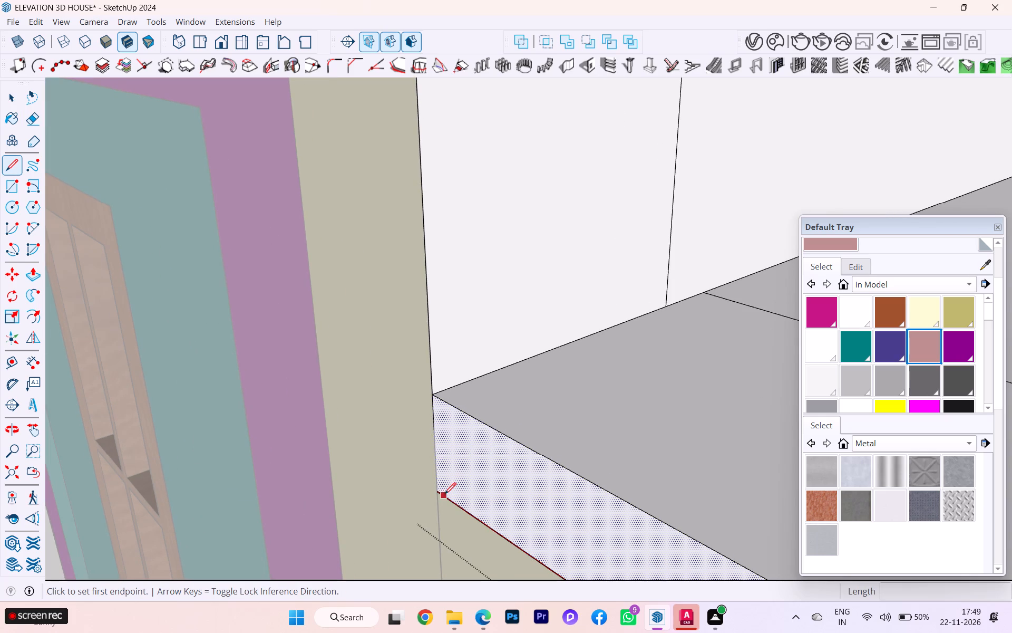
pyautogui.click(437, 493)
pyautogui.click(433, 397)
# Push/Pull the main roof slab's front face forward by about 6 3/16", and close the group.
pyautogui.press('p')
pyautogui.click(486, 456)
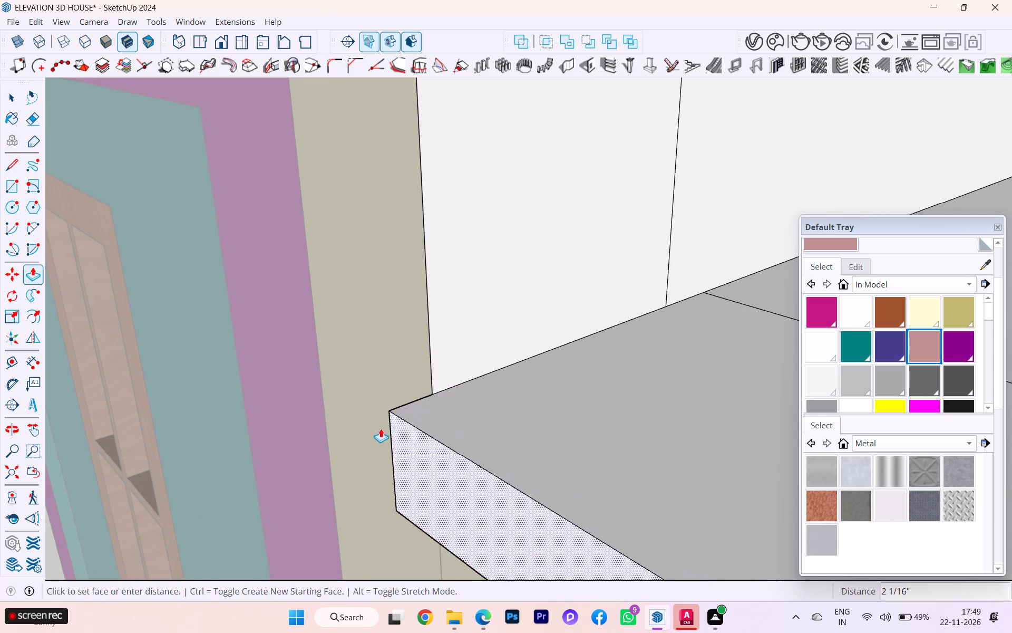
pyautogui.scroll(-2, 371, 373)
pyautogui.scroll(1, 373, 373)
pyautogui.scroll(-1, 373, 373)
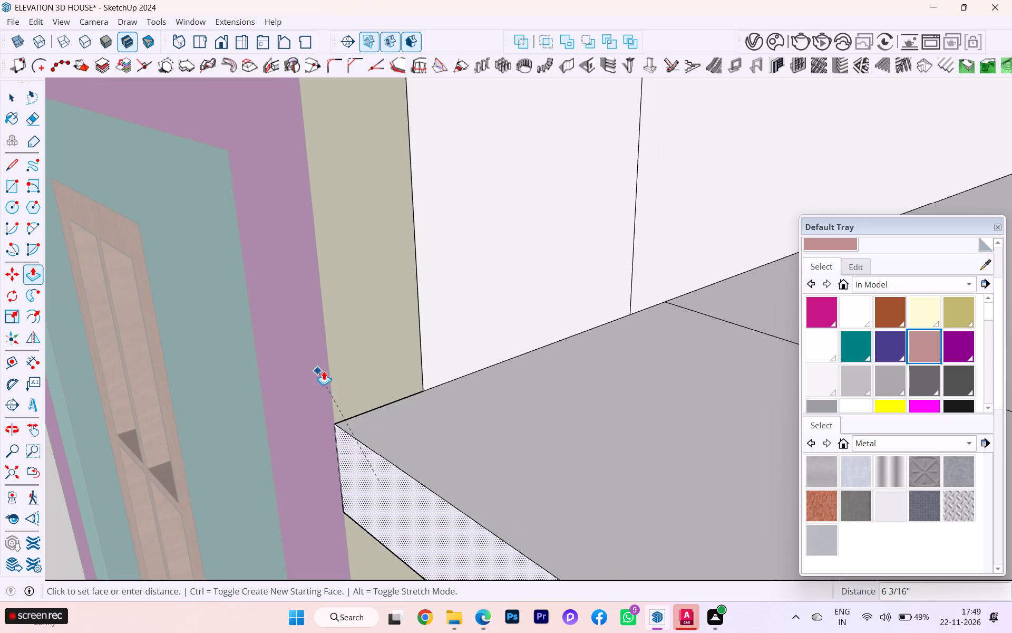
pyautogui.click(328, 368)
pyautogui.scroll(-8, 482, 384)
pyautogui.scroll(1, 486, 395)
pyautogui.scroll(-4, 481, 407)
pyautogui.scroll(1, 480, 411)
pyautogui.scroll(-1, 480, 411)
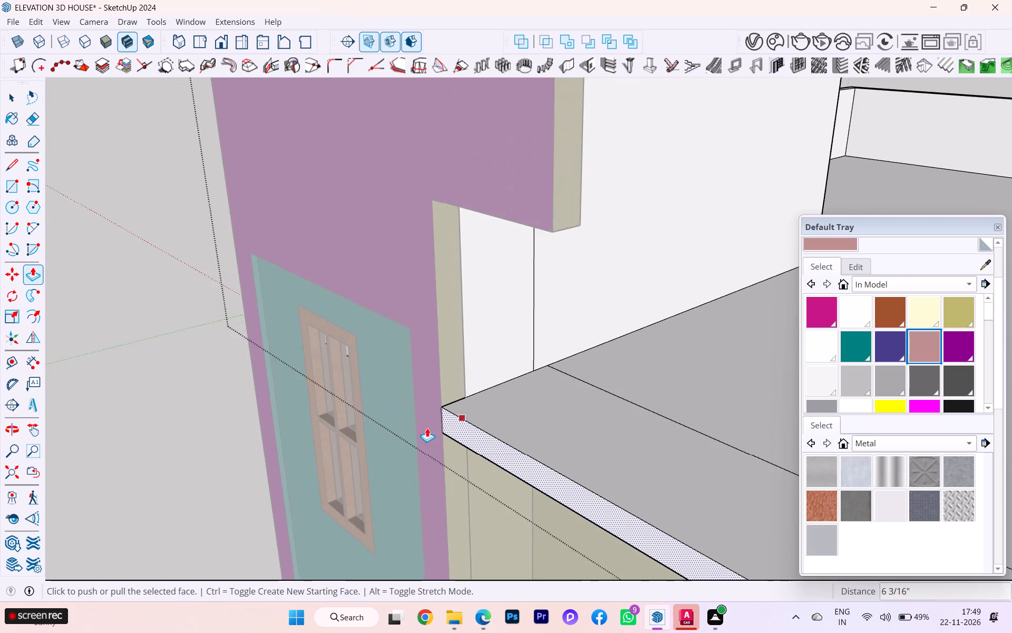
pyautogui.scroll(-2, 427, 428)
pyautogui.moveTo(450, 423); pyautogui.dragTo(548, 410, button='middle')
pyautogui.scroll(5, 543, 412)
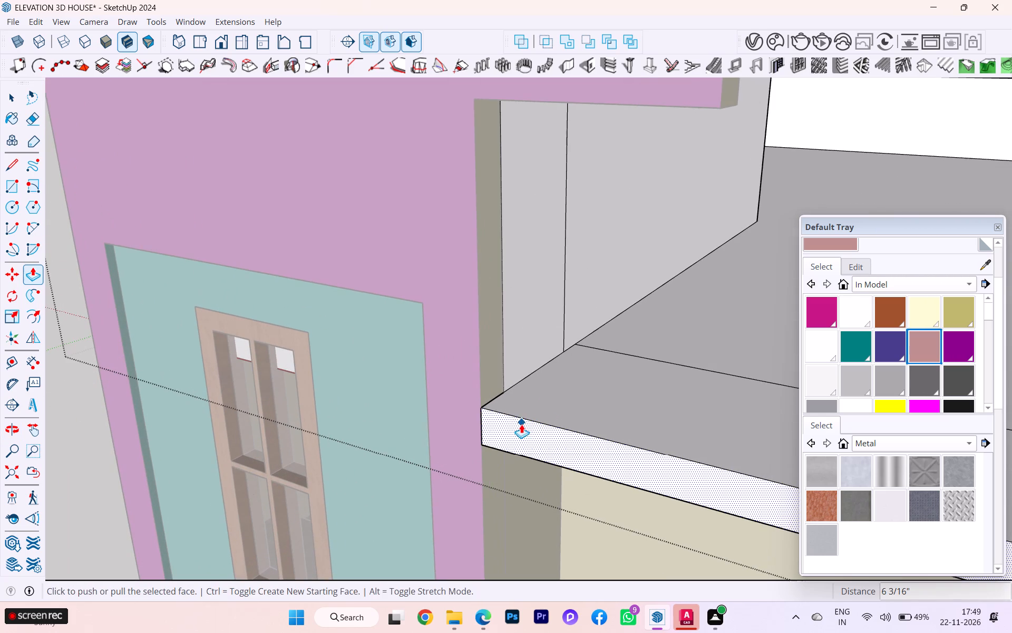
pyautogui.click(19, 101)
pyautogui.scroll(-4, 248, 229)
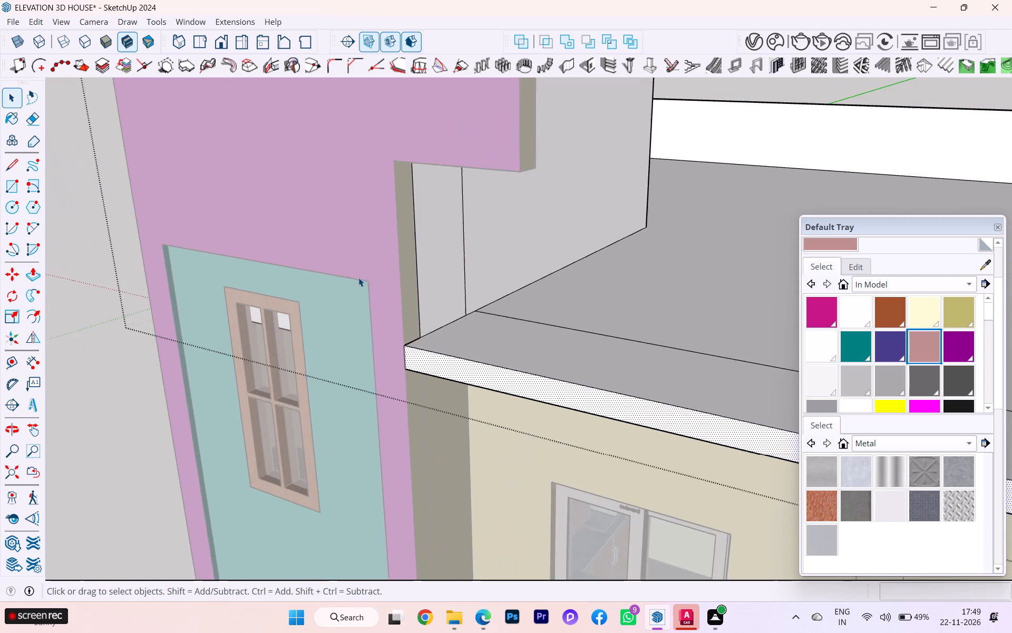
pyautogui.scroll(-6, 358, 277)
pyautogui.click(143, 391)
# Examine the main roof slab's front edge, from the stair tower to the far corner beside the white side wall.
pyautogui.scroll(-2, 208, 388)
pyautogui.moveTo(208, 388); pyautogui.dragTo(298, 384, button='middle')
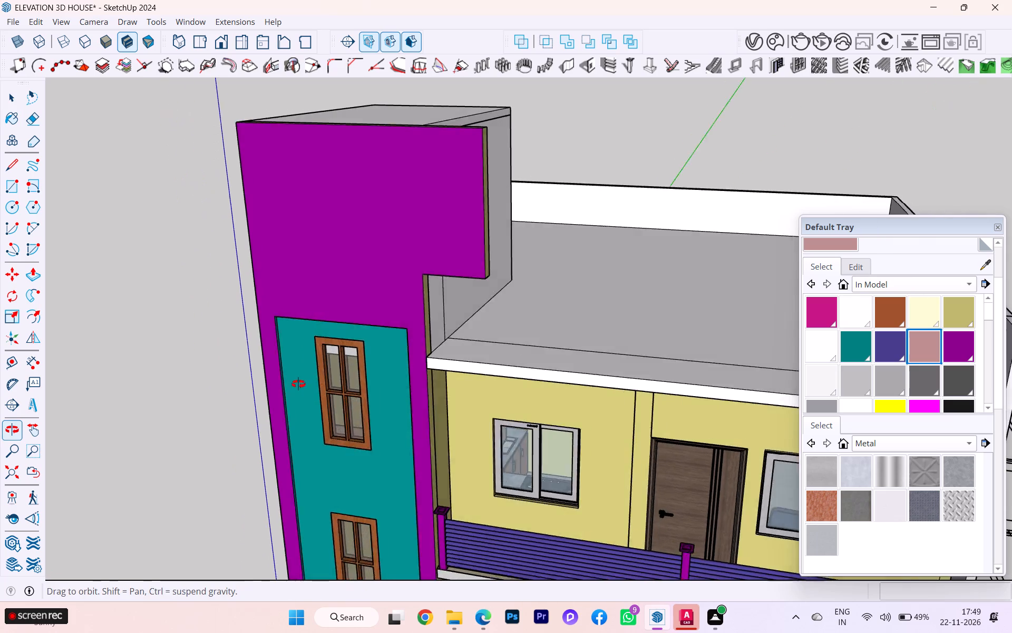
pyautogui.moveTo(298, 384); pyautogui.dragTo(325, 385, button='middle')
pyautogui.scroll(2, 530, 382)
pyautogui.scroll(-1, 526, 361)
pyautogui.moveTo(507, 376); pyautogui.dragTo(357, 431, button='middle')
pyautogui.scroll(2, 294, 428)
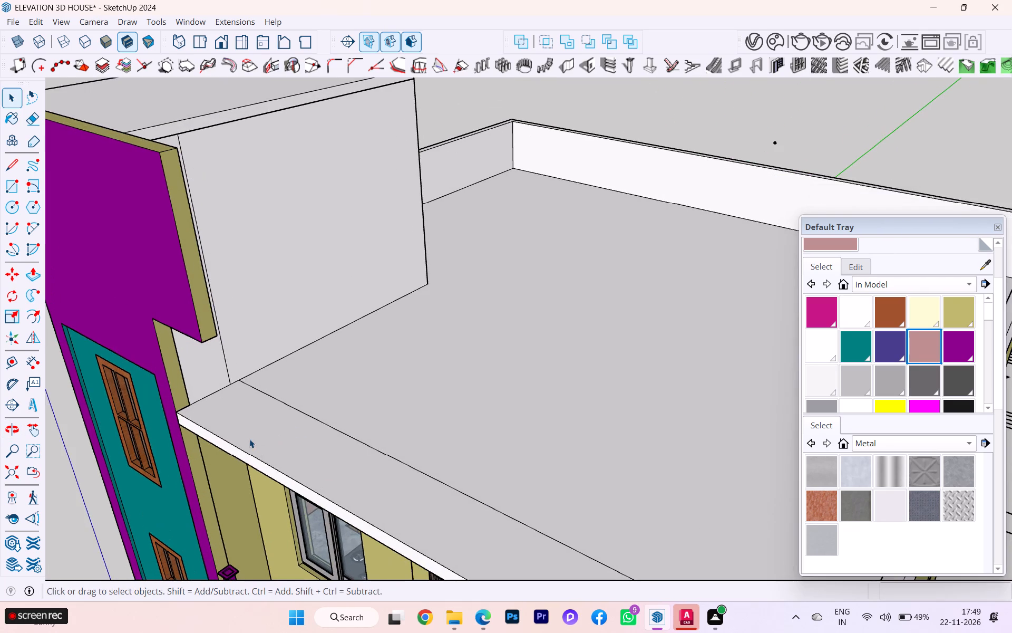
pyautogui.click(249, 439)
pyautogui.scroll(-1, 294, 427)
pyautogui.moveTo(295, 426); pyautogui.dragTo(122, 347, button='middle')
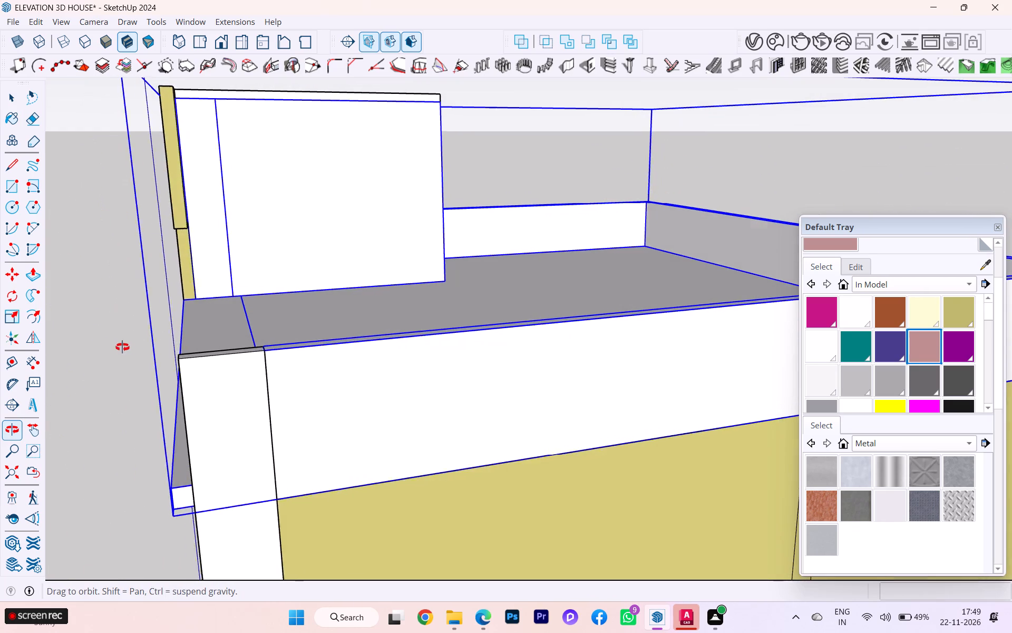
pyautogui.moveTo(122, 347); pyautogui.dragTo(183, 344, button='middle')
pyautogui.scroll(-3, 340, 336)
pyautogui.scroll(-1, 383, 356)
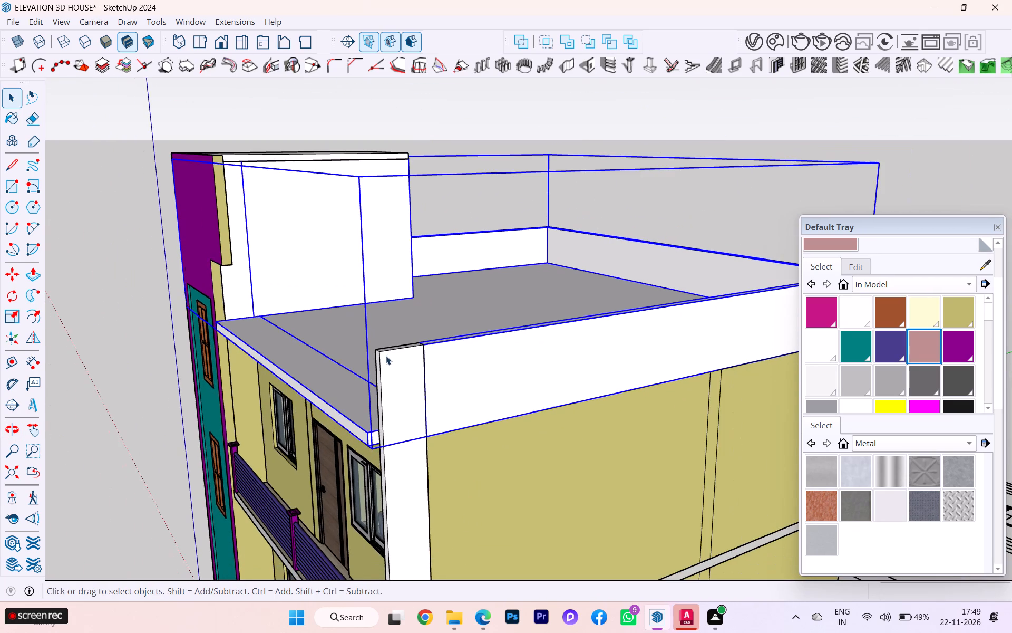
pyautogui.scroll(7, 362, 449)
pyautogui.scroll(-1, 374, 433)
pyautogui.scroll(2, 374, 433)
pyautogui.scroll(-1, 374, 427)
pyautogui.moveTo(374, 427); pyautogui.dragTo(375, 439, button='middle')
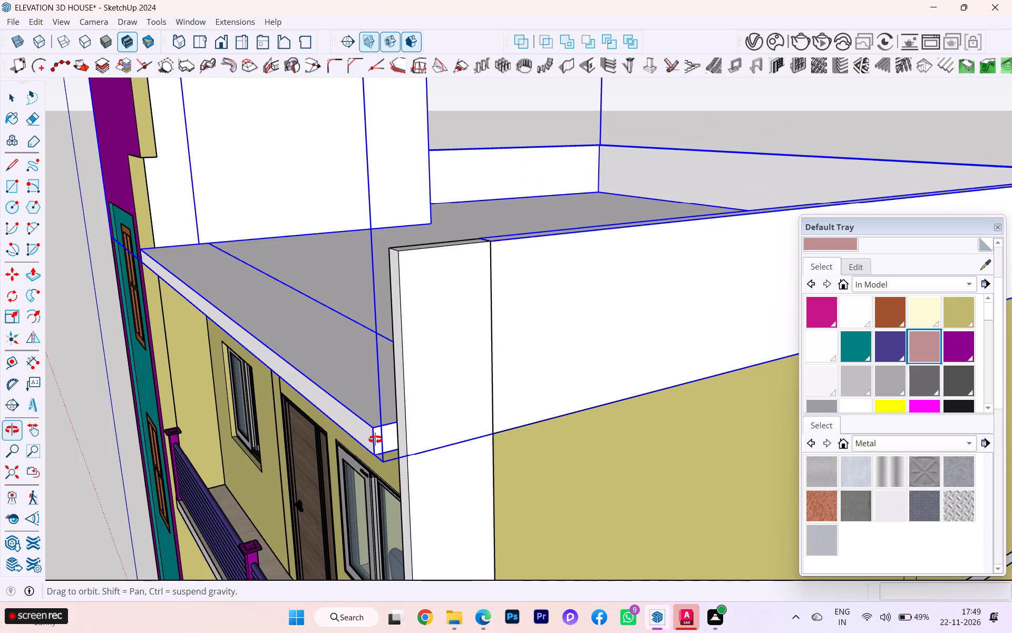
pyautogui.moveTo(375, 439); pyautogui.dragTo(376, 460, button='middle')
pyautogui.scroll(4, 348, 378)
pyautogui.scroll(-1, 424, 430)
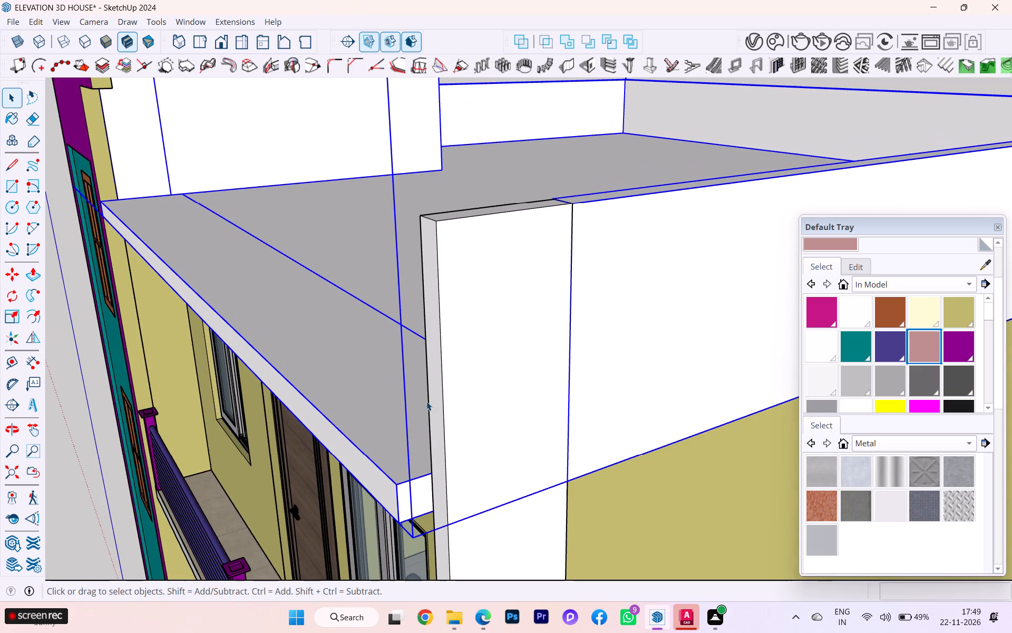
# Push/Pull the white side wall's front face forward over the main roof slab's front edge, by 1 9/16" and about 6 7/8".
pyautogui.doubleClick(434, 372)
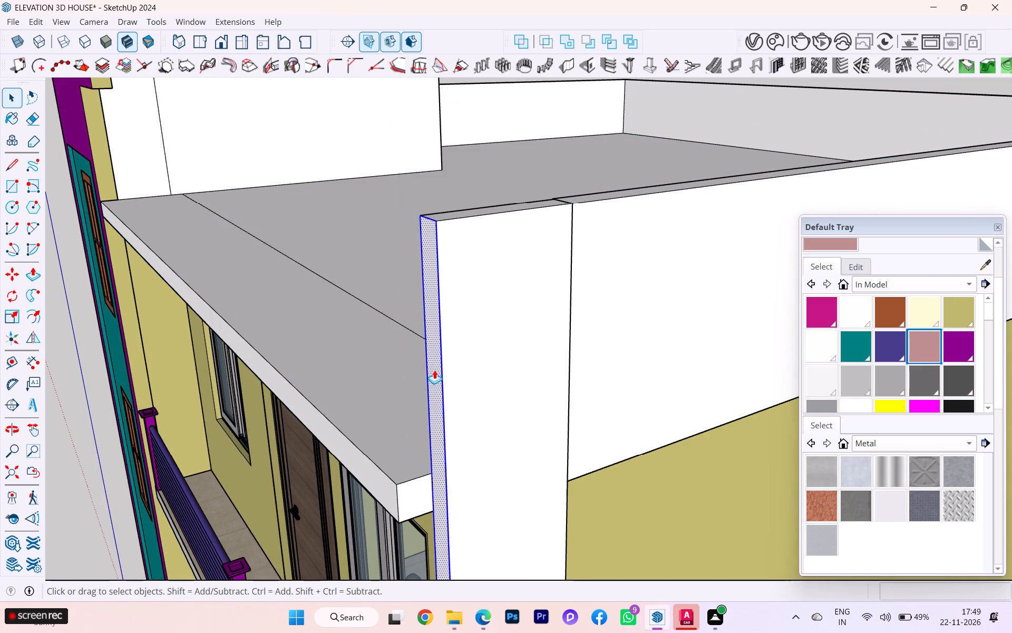
pyautogui.press('p')
pyautogui.click(434, 370)
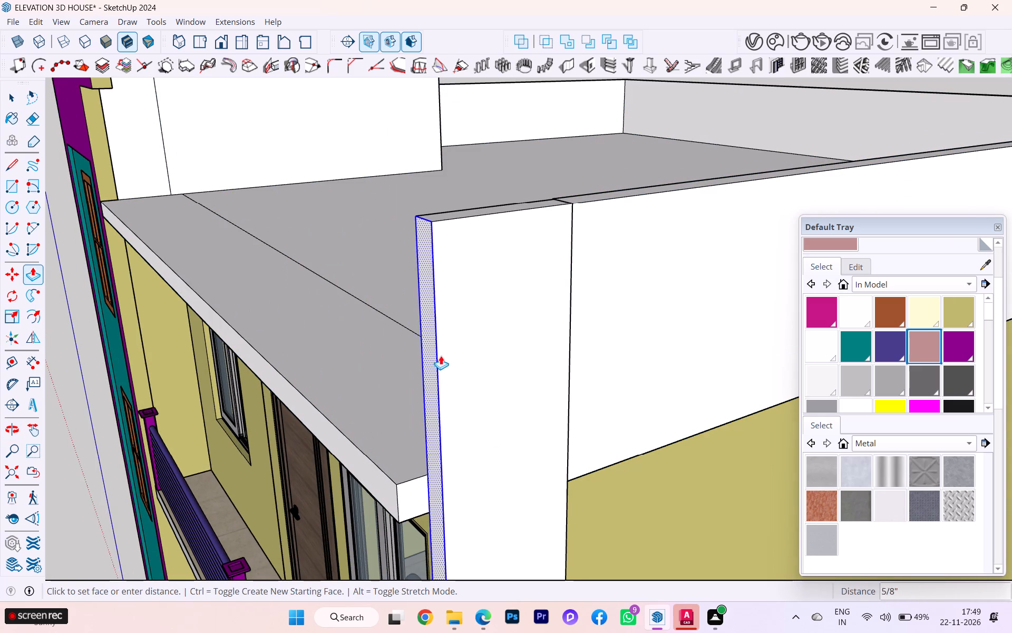
pyautogui.click(442, 356)
pyautogui.scroll(-1, 404, 386)
pyautogui.moveTo(414, 387); pyautogui.dragTo(534, 382, button='middle')
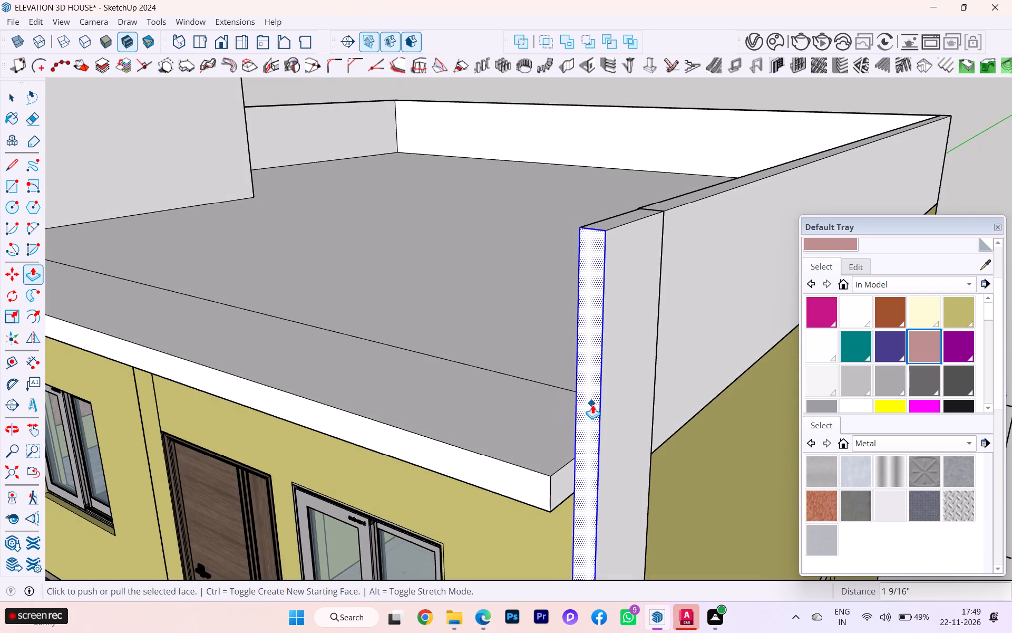
pyautogui.click(592, 405)
pyautogui.click(376, 420)
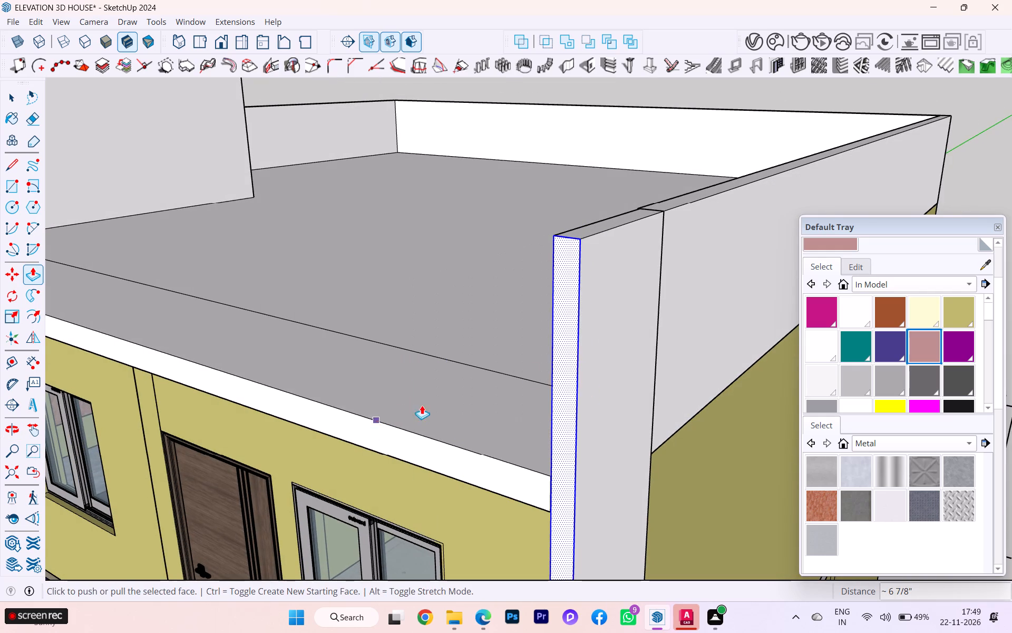
# Push/Pull the white side wall's front face back by 1 11/16", flush with the balcony slab's corner.
pyautogui.scroll(-4, 565, 352)
pyautogui.scroll(-1, 539, 315)
pyautogui.scroll(2, 537, 314)
pyautogui.scroll(-3, 537, 314)
pyautogui.scroll(2, 526, 313)
pyautogui.scroll(-5, 481, 295)
pyautogui.scroll(1, 413, 257)
pyautogui.scroll(-2, 413, 260)
pyautogui.scroll(2, 495, 520)
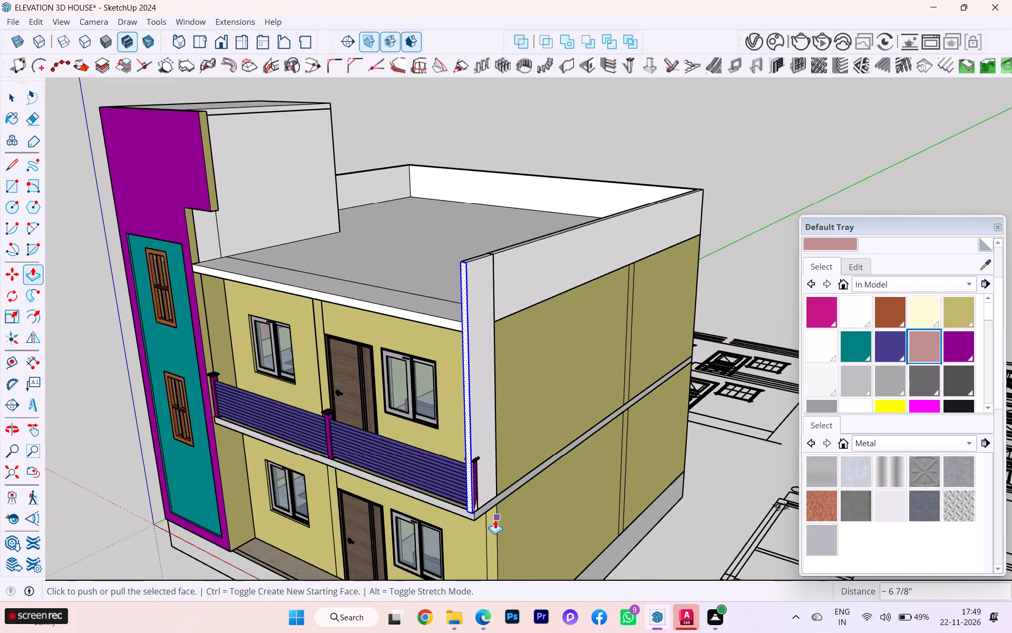
pyautogui.scroll(7, 495, 520)
pyautogui.scroll(-1, 495, 513)
pyautogui.scroll(1, 495, 513)
pyautogui.scroll(-4, 495, 512)
pyautogui.scroll(5, 495, 512)
pyautogui.moveTo(512, 455); pyautogui.dragTo(579, 441, button='middle')
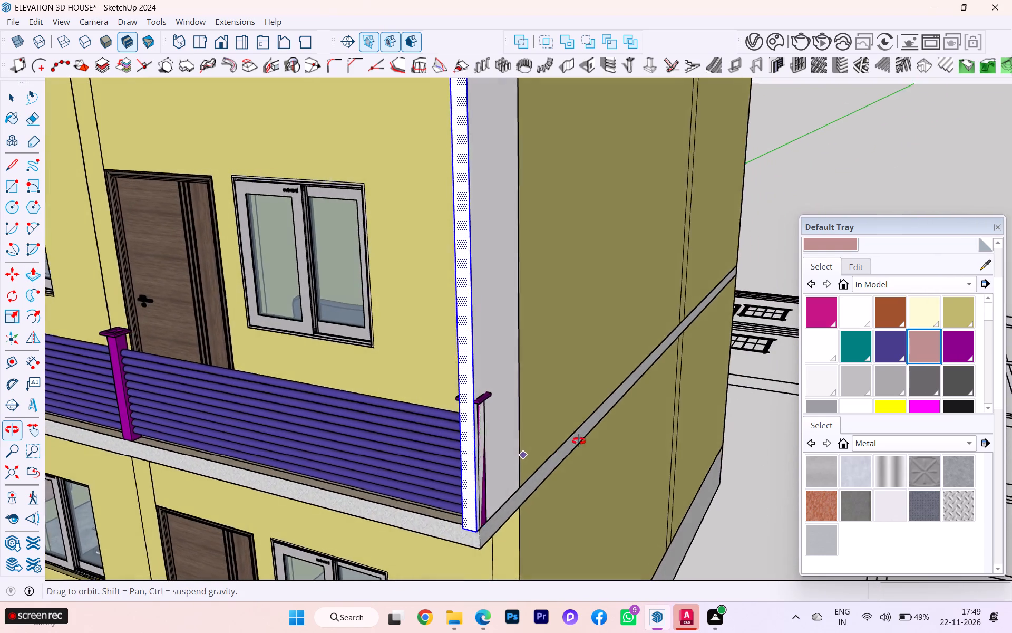
pyautogui.moveTo(579, 441); pyautogui.dragTo(672, 391, button='middle')
pyautogui.scroll(5, 539, 523)
pyautogui.scroll(-1, 543, 517)
pyautogui.scroll(1, 543, 517)
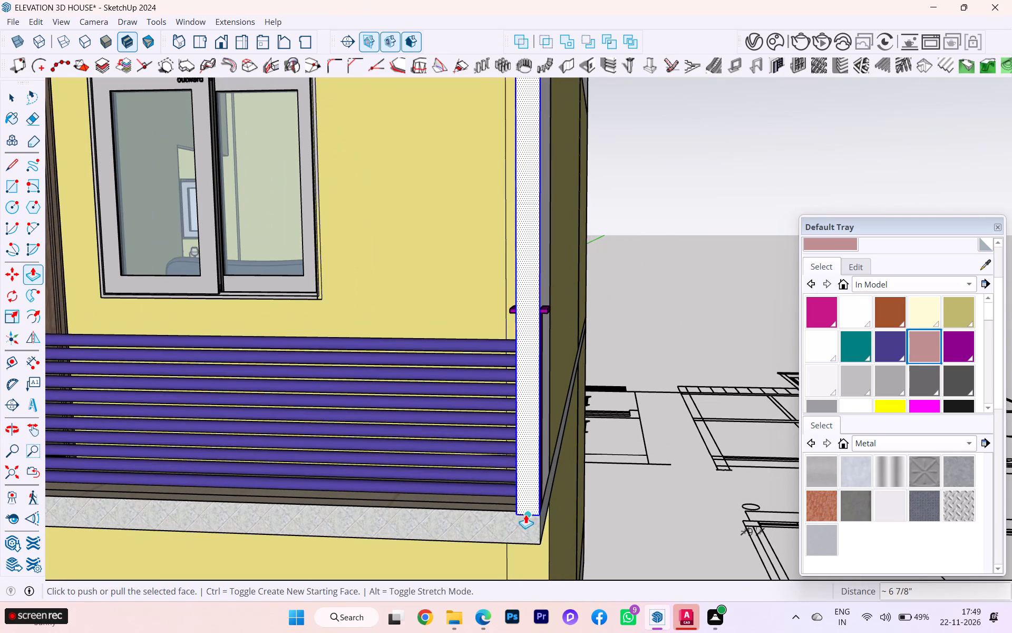
pyautogui.moveTo(527, 513); pyautogui.dragTo(200, 506, button='middle')
pyautogui.scroll(3, 484, 539)
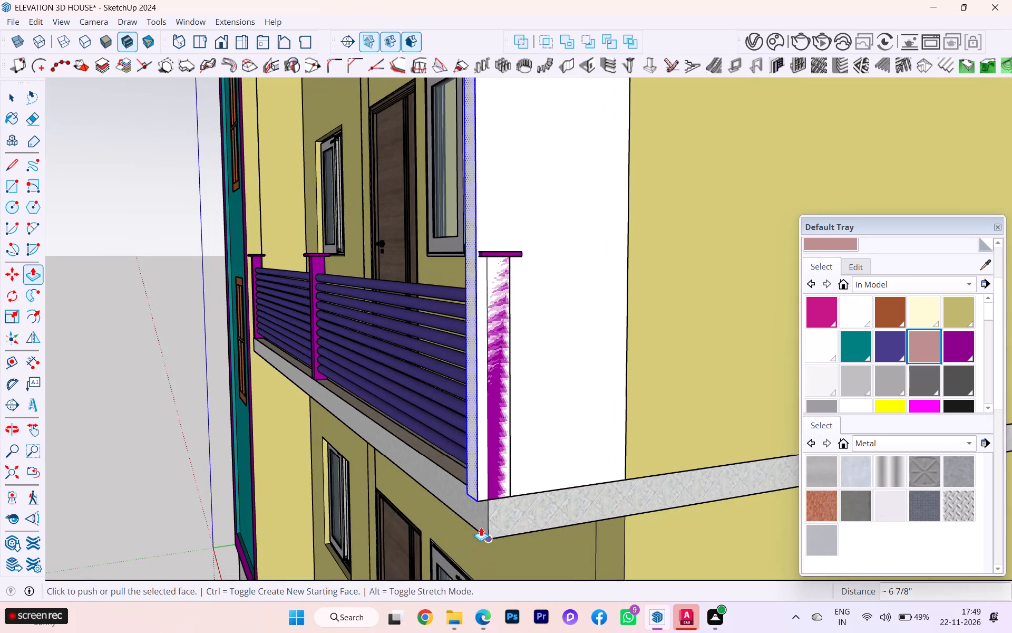
pyautogui.click(475, 498)
pyautogui.click(489, 504)
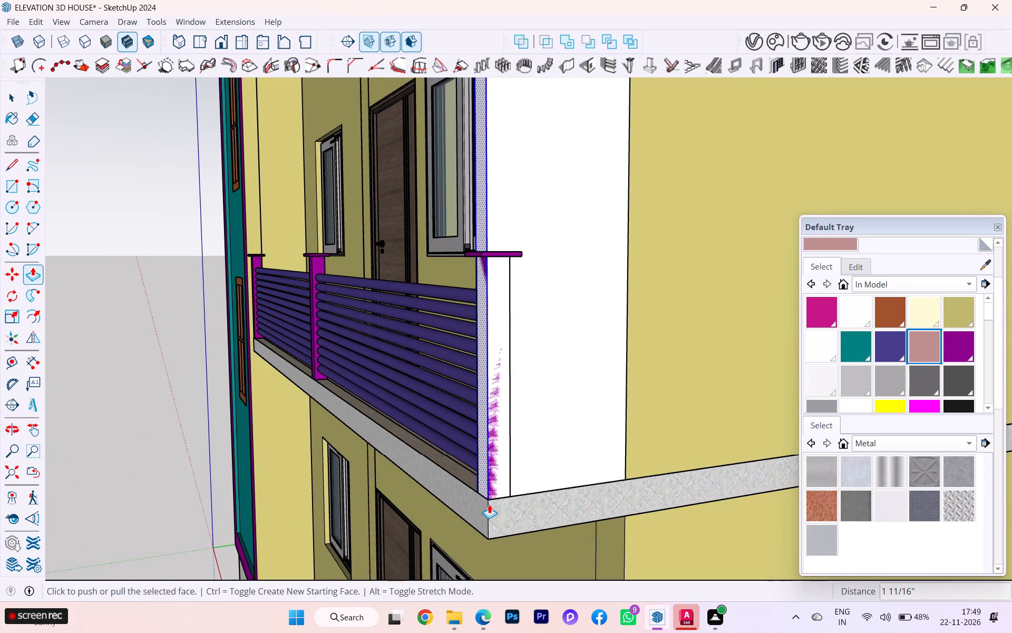
pyautogui.scroll(-1, 565, 509)
pyautogui.scroll(1, 571, 510)
pyautogui.scroll(-5, 573, 511)
pyautogui.scroll(1, 556, 502)
pyautogui.scroll(-3, 555, 502)
pyautogui.moveTo(548, 493); pyautogui.dragTo(713, 560, button='middle')
# Move the balcony railing's purple corner post about 4 1/8" inward, off the white side wall.
pyautogui.click(10, 109)
pyautogui.click(9, 97)
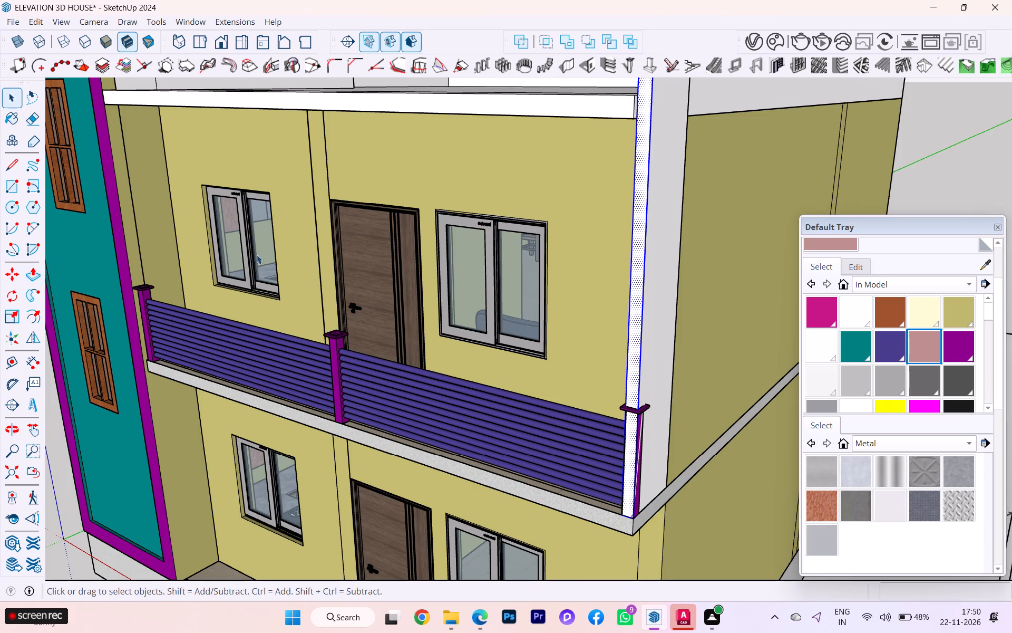
pyautogui.scroll(3, 340, 290)
pyautogui.scroll(-6, 474, 350)
pyautogui.scroll(1, 676, 461)
pyautogui.scroll(-1, 677, 461)
pyautogui.scroll(2, 679, 461)
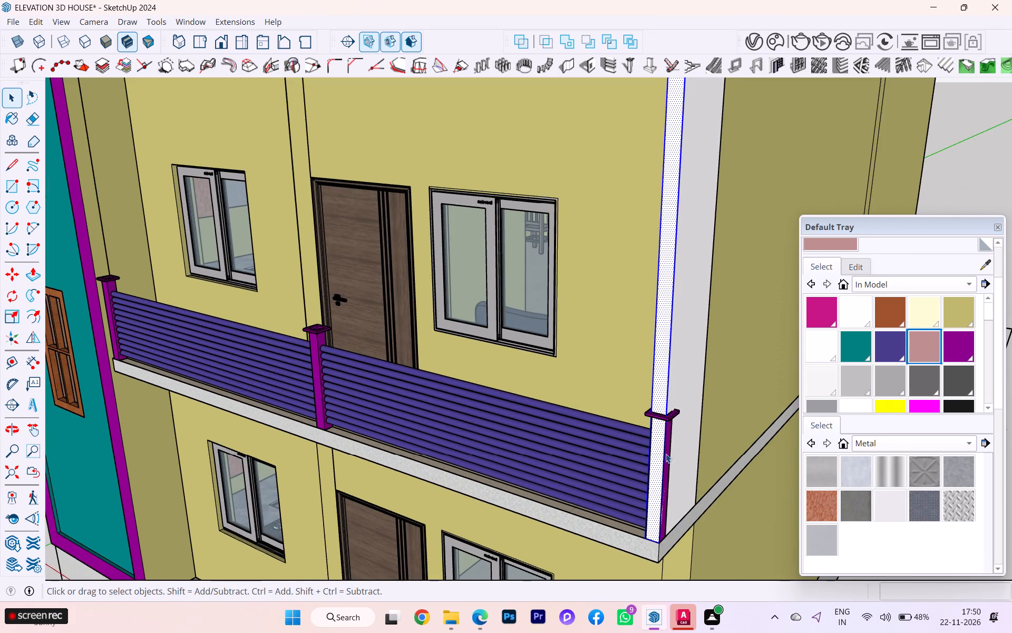
pyautogui.scroll(2, 660, 454)
pyautogui.scroll(-2, 660, 454)
pyautogui.scroll(2, 660, 454)
pyautogui.click(660, 454)
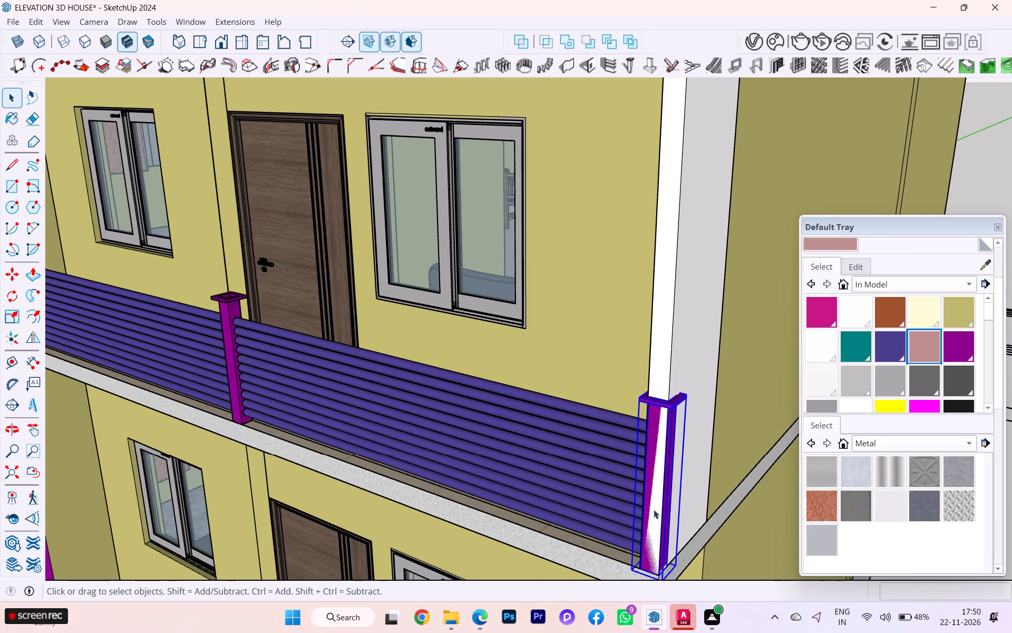
pyautogui.press('m')
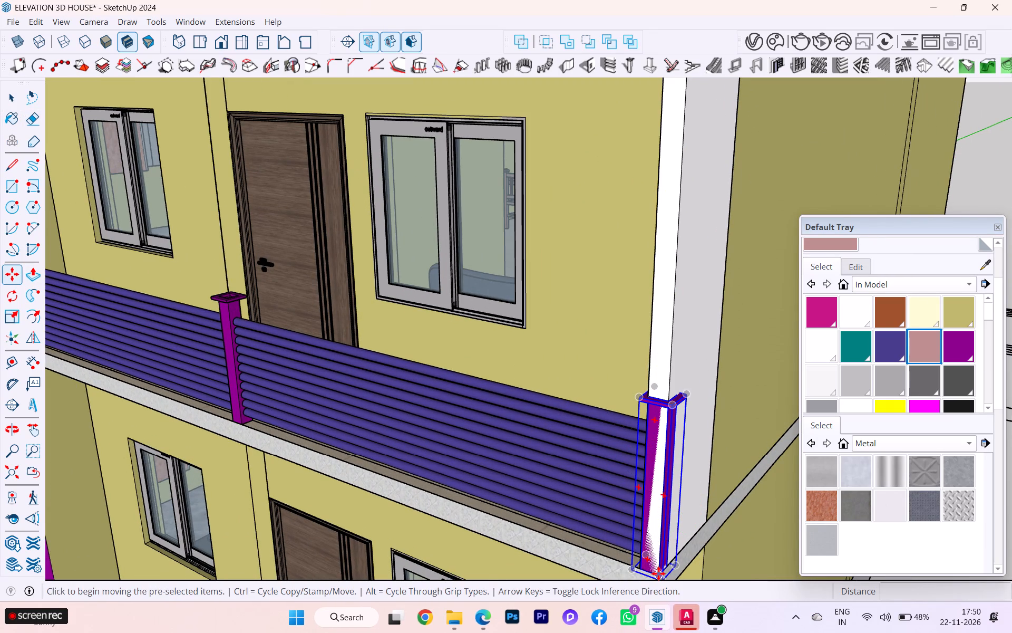
pyautogui.click(658, 573)
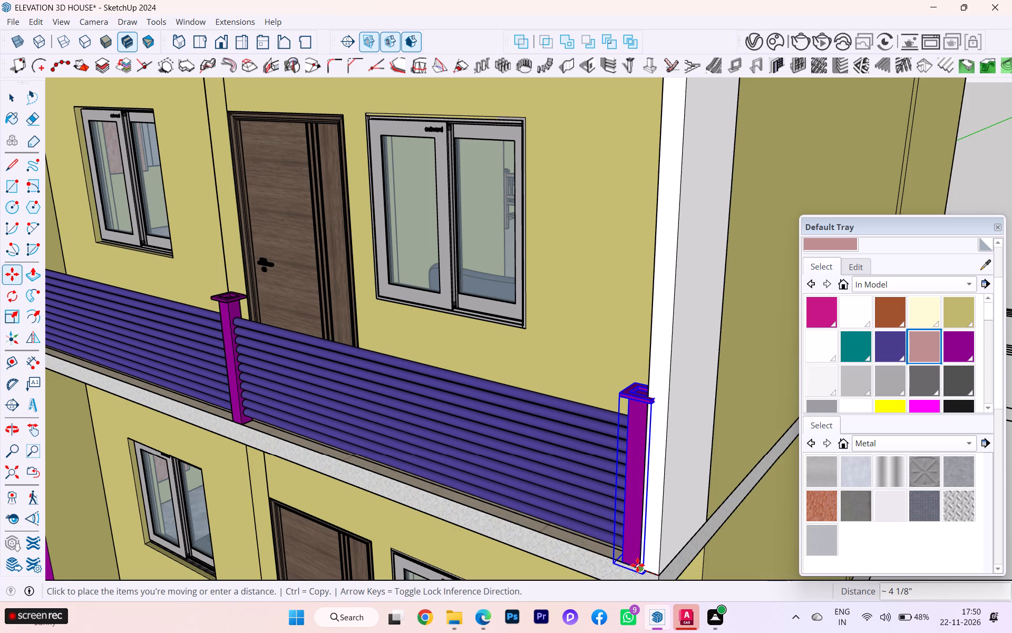
pyautogui.click(637, 565)
# Move the corner railing post another 1 5/16" away from the side wall, and fine-tune its cap against the wall.
pyautogui.scroll(-2, 478, 385)
pyautogui.scroll(1, 473, 380)
pyautogui.scroll(-1, 473, 379)
pyautogui.moveTo(481, 371); pyautogui.dragTo(655, 365, button='middle')
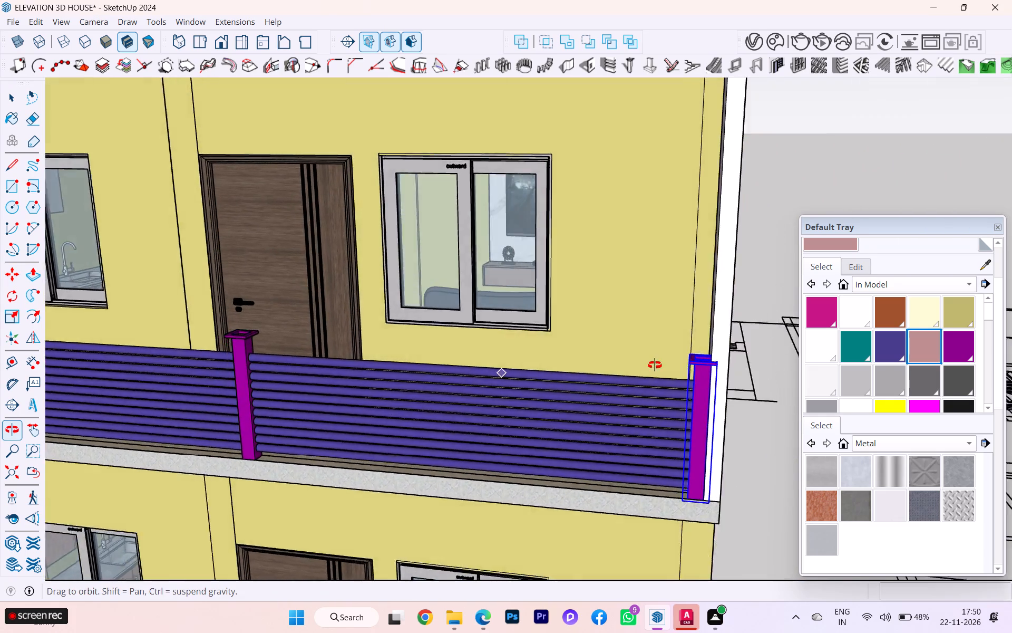
pyautogui.moveTo(655, 365); pyautogui.dragTo(663, 367, button='middle')
pyautogui.scroll(5, 670, 380)
pyautogui.scroll(8, 816, 383)
pyautogui.scroll(-1, 789, 327)
pyautogui.scroll(4, 789, 327)
pyautogui.scroll(-3, 789, 327)
pyautogui.scroll(1, 789, 327)
pyautogui.click(779, 341)
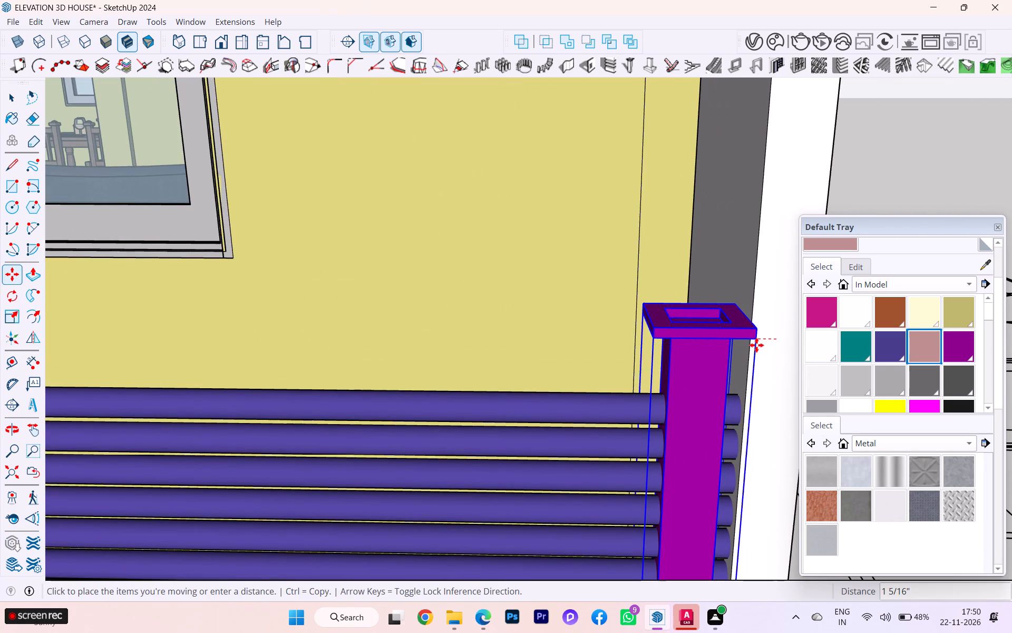
pyautogui.click(755, 345)
pyautogui.scroll(-5, 706, 252)
pyautogui.moveTo(649, 255); pyautogui.dragTo(505, 263, button='middle')
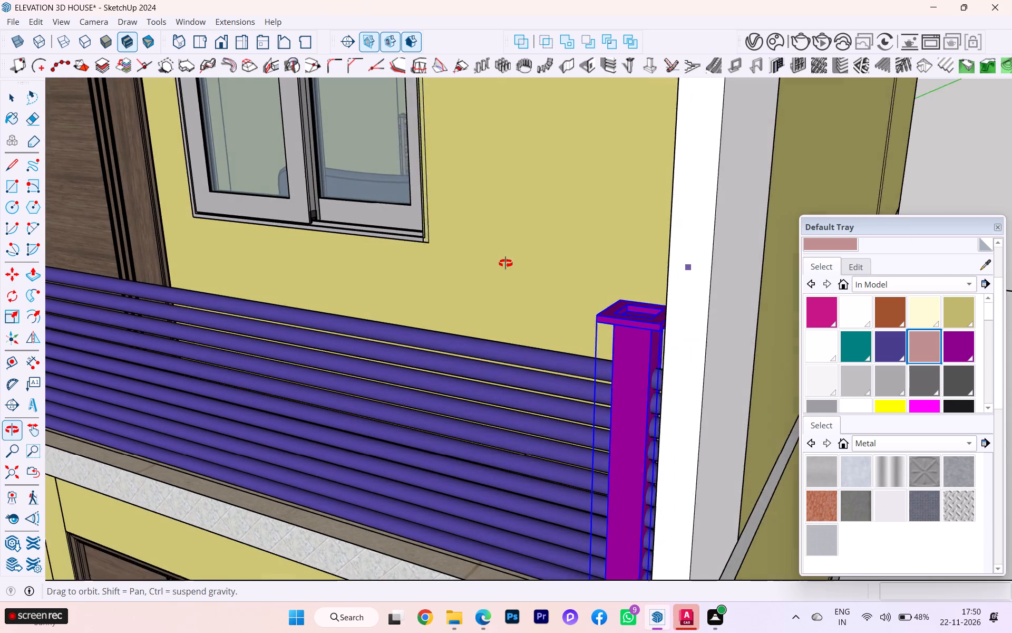
pyautogui.moveTo(505, 263); pyautogui.dragTo(494, 265, button='middle')
pyautogui.scroll(10, 702, 303)
pyautogui.scroll(-1, 634, 336)
pyautogui.scroll(7, 633, 336)
pyautogui.scroll(-1, 628, 335)
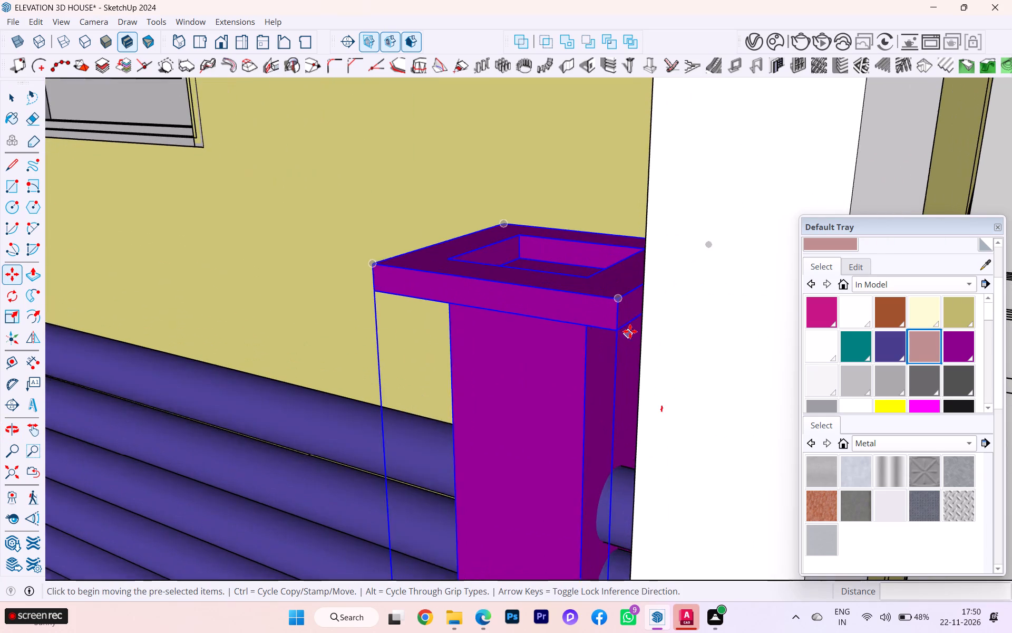
pyautogui.click(640, 322)
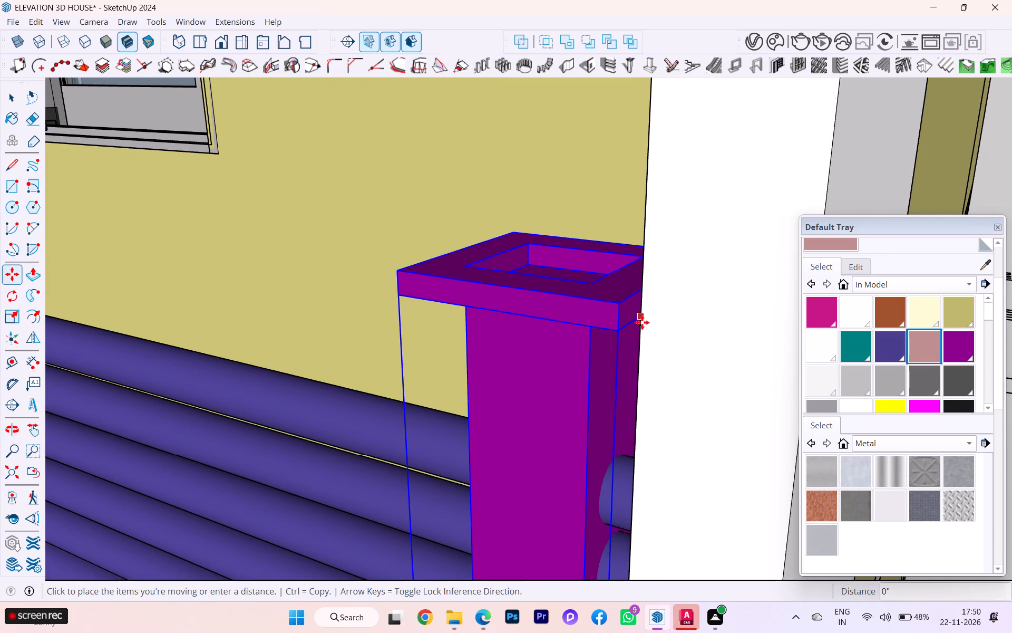
pyautogui.click(644, 321)
# Examine how the corner railing post meets the rails, side wall and balcony slab from cap to base, and clear the selection.
pyautogui.scroll(-2, 677, 289)
pyautogui.scroll(4, 677, 289)
pyautogui.scroll(-9, 677, 288)
pyautogui.scroll(-2, 597, 161)
pyautogui.scroll(3, 597, 161)
pyautogui.scroll(-4, 597, 161)
pyautogui.scroll(1, 597, 161)
pyautogui.scroll(-2, 597, 161)
pyautogui.scroll(1, 596, 166)
pyautogui.scroll(-1, 596, 166)
pyautogui.scroll(1, 596, 166)
pyautogui.scroll(-1, 595, 166)
pyautogui.scroll(2, 595, 166)
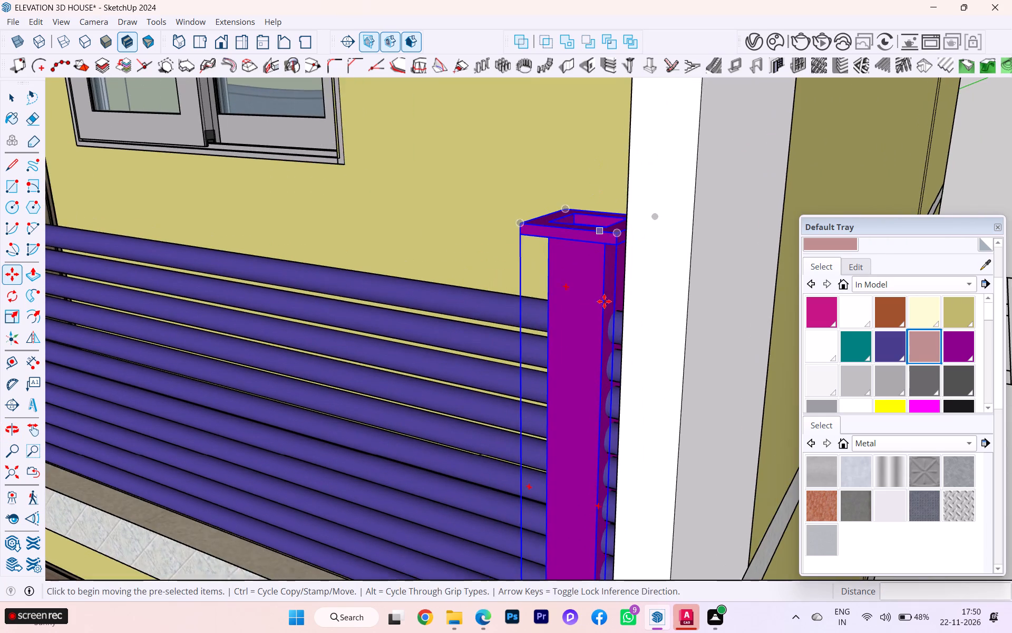
pyautogui.scroll(2, 455, 213)
pyautogui.scroll(-5, 454, 213)
pyautogui.scroll(2, 457, 224)
pyautogui.scroll(-1, 457, 225)
pyautogui.scroll(1, 457, 225)
pyautogui.scroll(-1, 457, 225)
pyautogui.scroll(4, 531, 513)
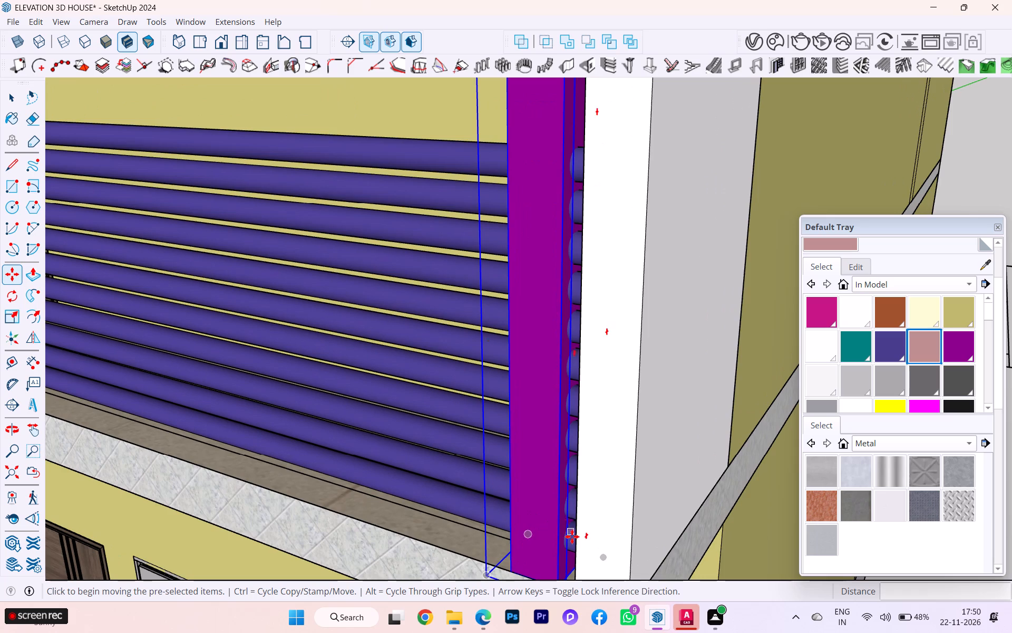
pyautogui.scroll(-2, 627, 340)
pyautogui.scroll(1, 625, 336)
pyautogui.scroll(-2, 624, 335)
pyautogui.scroll(2, 619, 332)
pyautogui.scroll(-5, 618, 331)
pyautogui.scroll(1, 471, 294)
pyautogui.scroll(-2, 493, 297)
pyautogui.scroll(1, 493, 297)
pyautogui.scroll(-3, 493, 297)
pyautogui.moveTo(473, 291); pyautogui.dragTo(644, 272, button='middle')
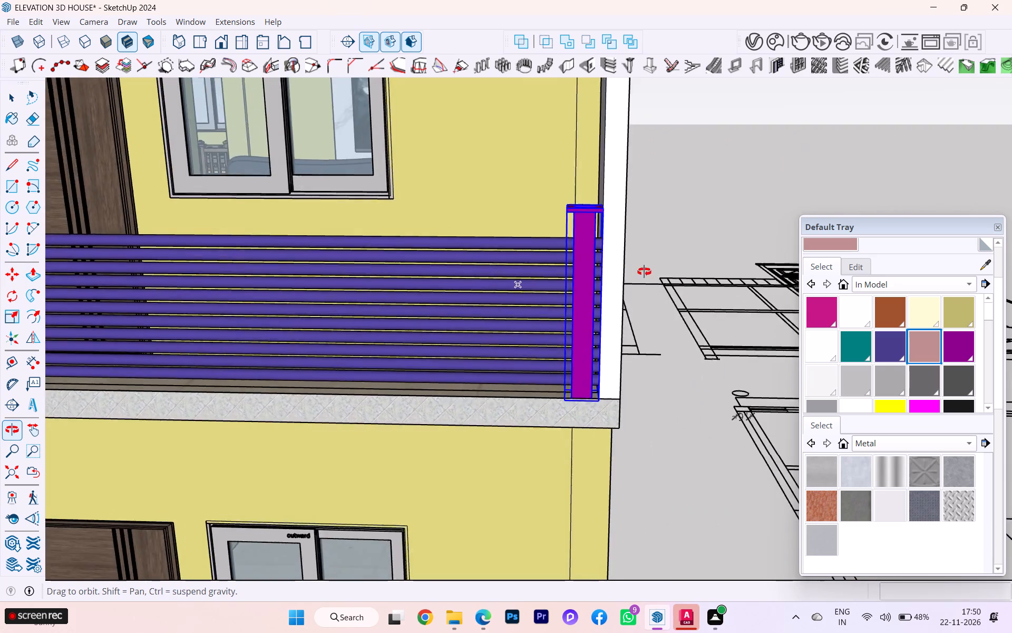
pyautogui.moveTo(644, 272); pyautogui.dragTo(692, 282, button='middle')
pyautogui.scroll(-5, 603, 256)
pyautogui.scroll(2, 602, 256)
pyautogui.scroll(-5, 602, 256)
pyautogui.scroll(-2, 512, 252)
pyautogui.scroll(1, 507, 253)
pyautogui.scroll(-1, 507, 253)
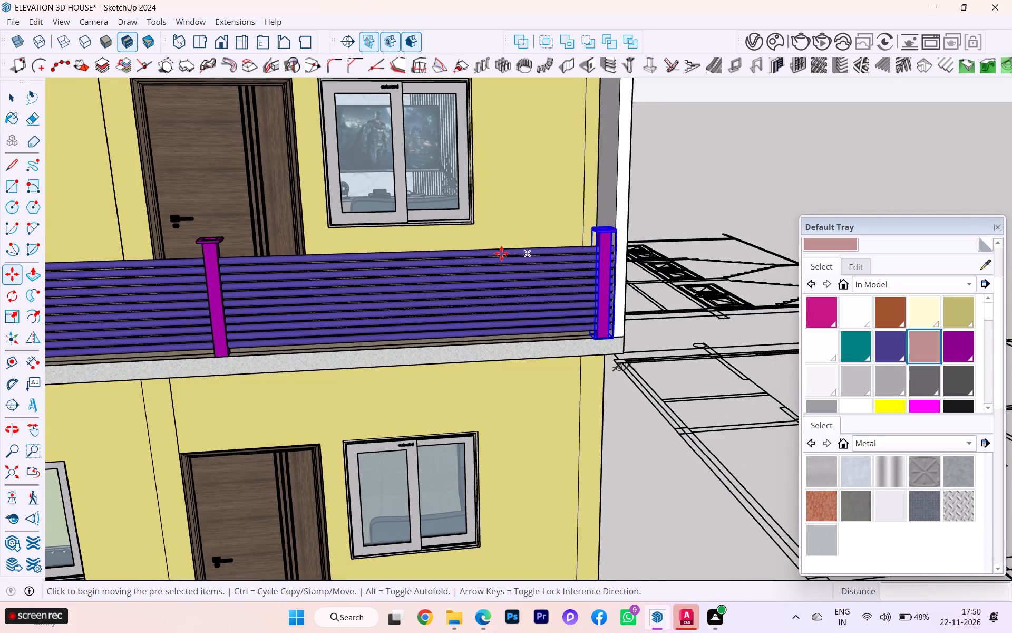
pyautogui.scroll(-3, 425, 221)
pyautogui.scroll(1, 425, 222)
pyautogui.scroll(-1, 425, 222)
pyautogui.scroll(1, 425, 222)
pyautogui.scroll(-1, 425, 222)
pyautogui.click(9, 92)
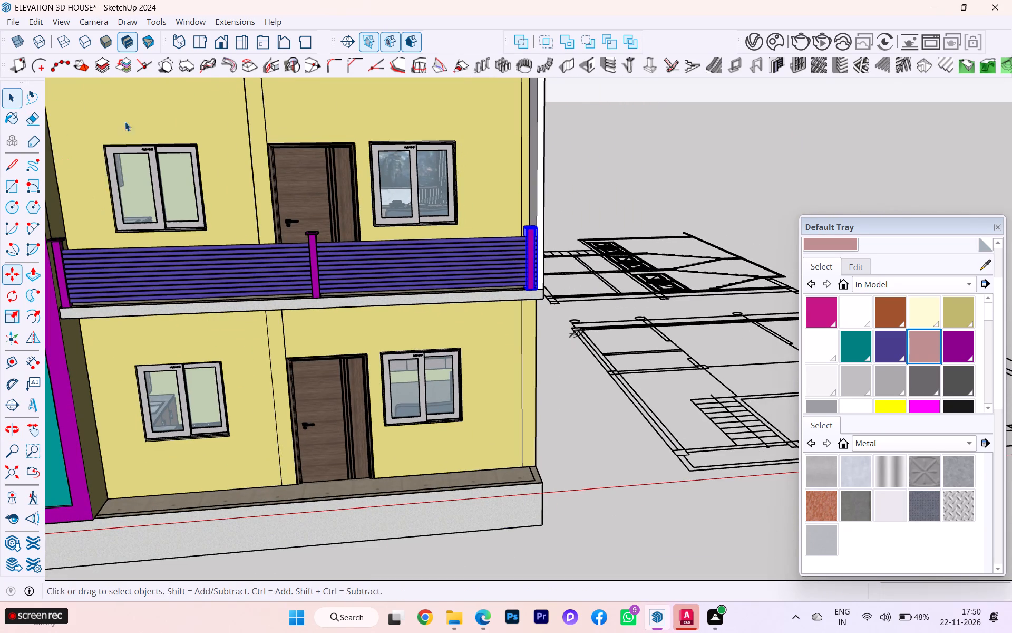
pyautogui.click(611, 409)
# Open the main roof slab group and delete the leftover line running across its top face near the front edge.
pyautogui.scroll(-4, 599, 393)
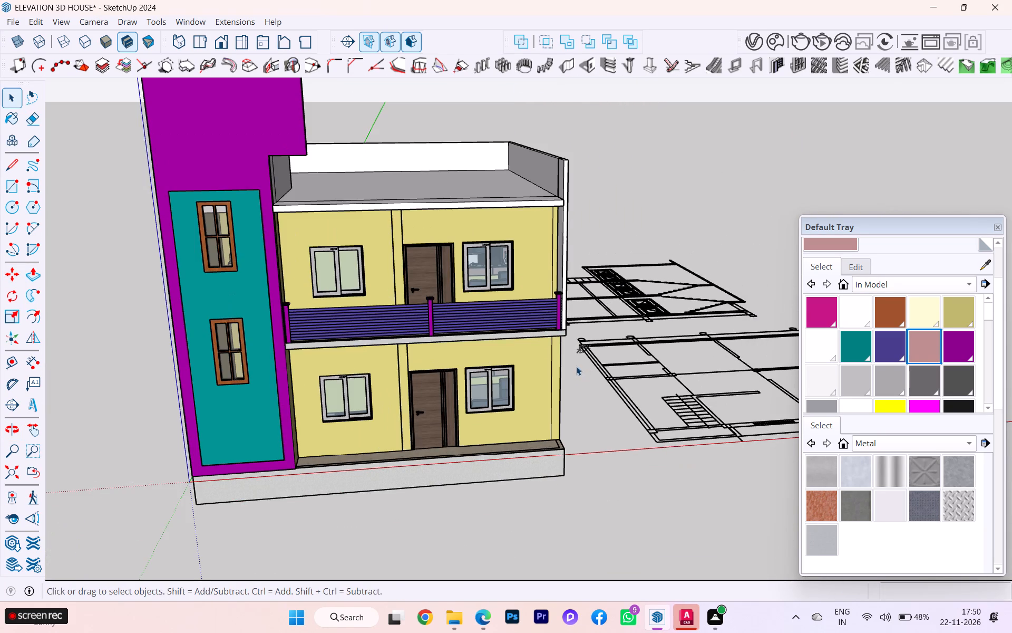
pyautogui.moveTo(570, 358); pyautogui.dragTo(491, 427, button='middle')
pyautogui.scroll(4, 312, 332)
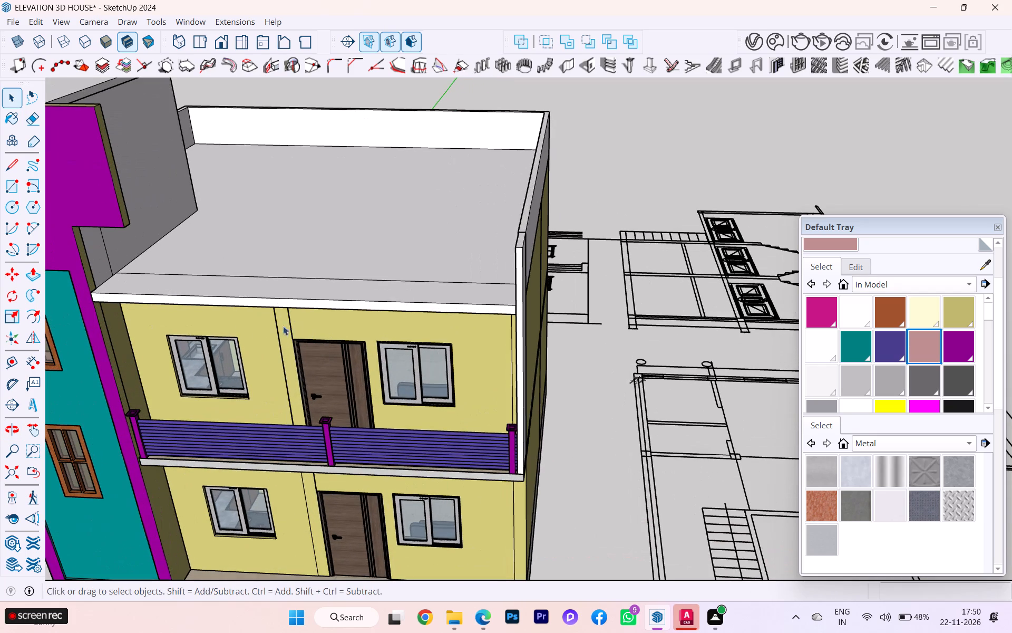
pyautogui.click(293, 274)
pyautogui.doubleClick(294, 280)
pyautogui.click(293, 276)
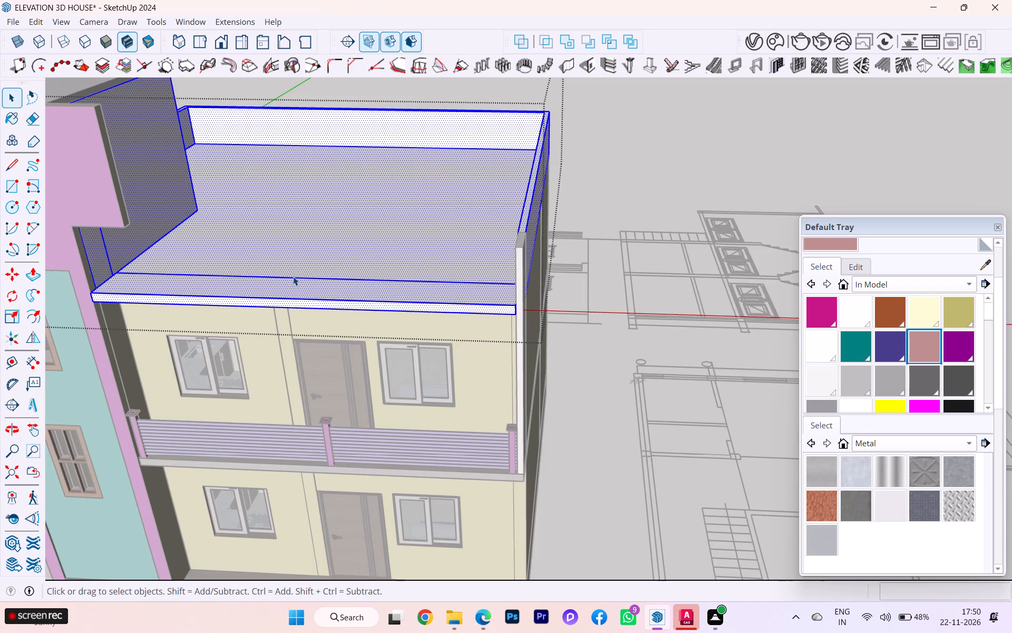
pyautogui.click(290, 276)
pyautogui.click(281, 280)
pyautogui.click(282, 279)
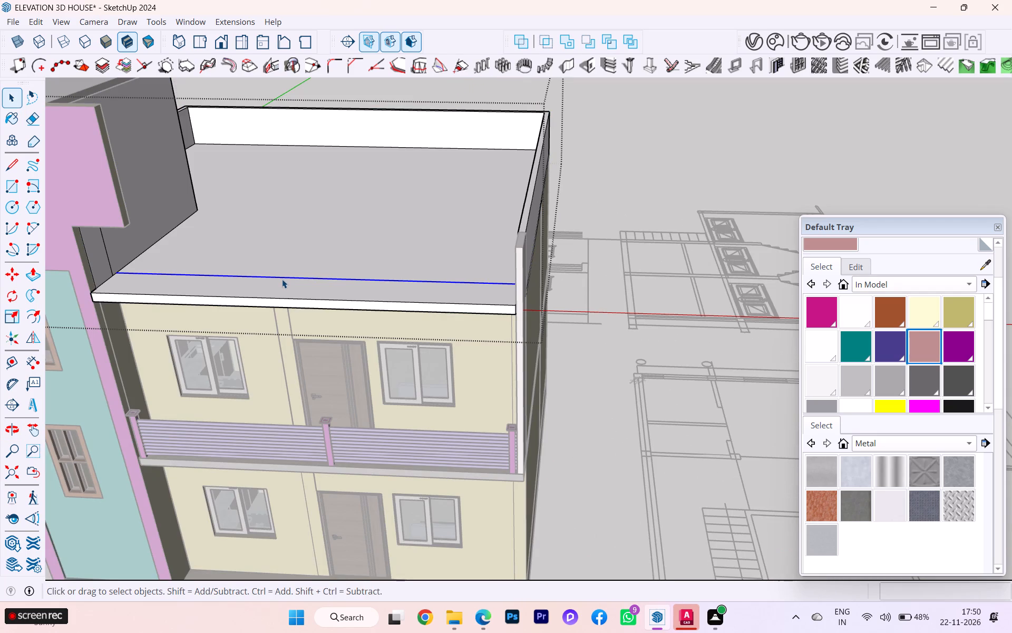
pyautogui.press('Delete')
# Copy the roof slab's front top edge 4.5" inward across the roof's top face.
pyautogui.scroll(4, 276, 276)
pyautogui.click(147, 292)
pyautogui.click(147, 300)
pyautogui.click(152, 291)
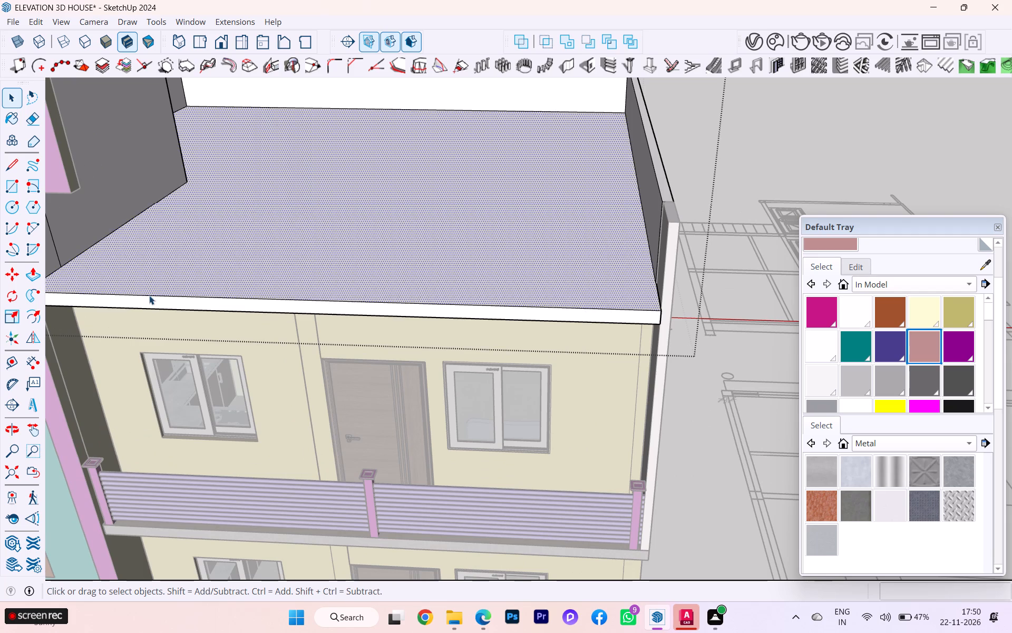
pyautogui.click(149, 295)
pyautogui.press('m')
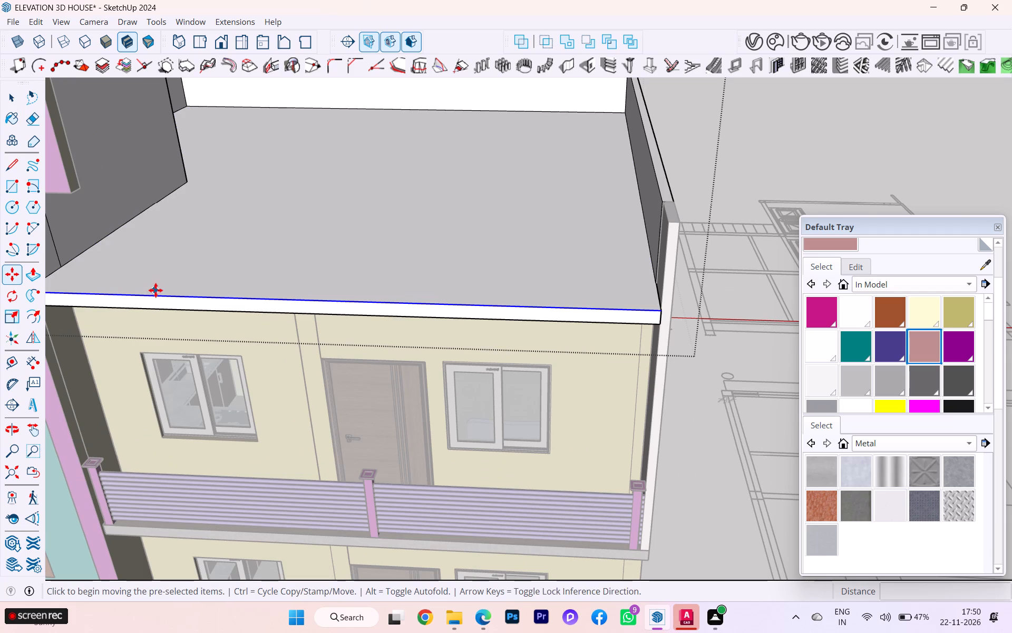
pyautogui.press('Return')
pyautogui.click(172, 296)
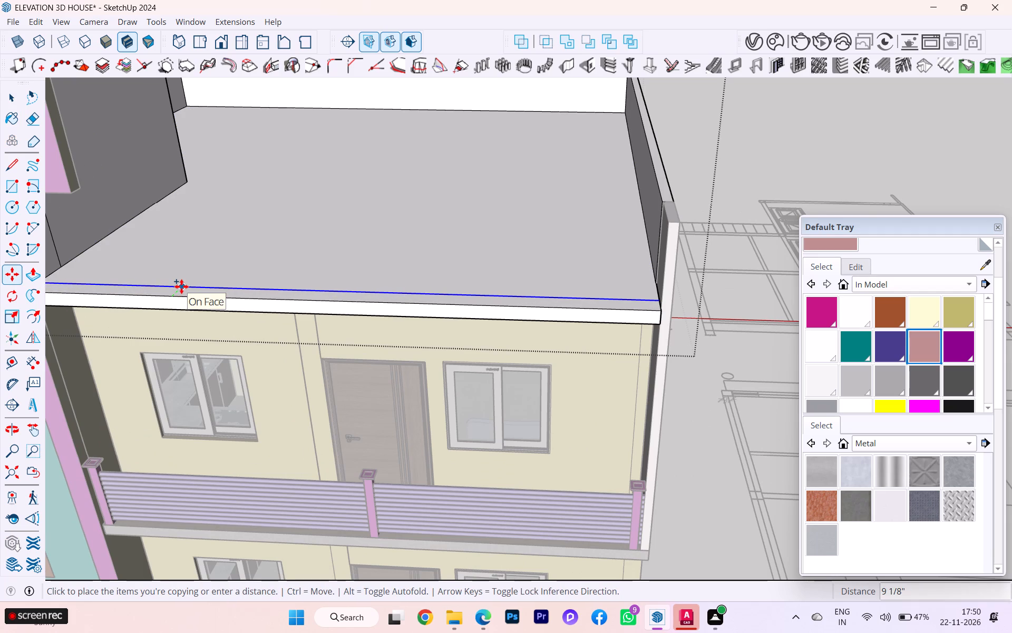
pyautogui.write('4.5')
pyautogui.press('Return')
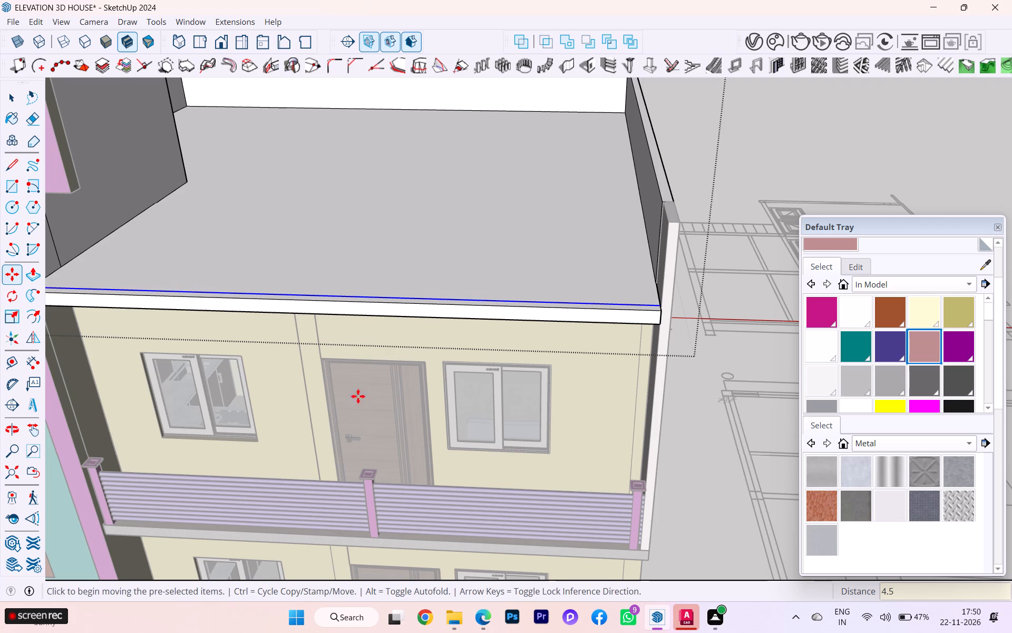
# Push/Pull the narrow strip along the roof's front edge up by about 3' 6 15/16" to form the front parapet.
pyautogui.scroll(3, 421, 416)
pyautogui.scroll(-1, 459, 377)
pyautogui.moveTo(463, 382); pyautogui.dragTo(635, 426, button='middle')
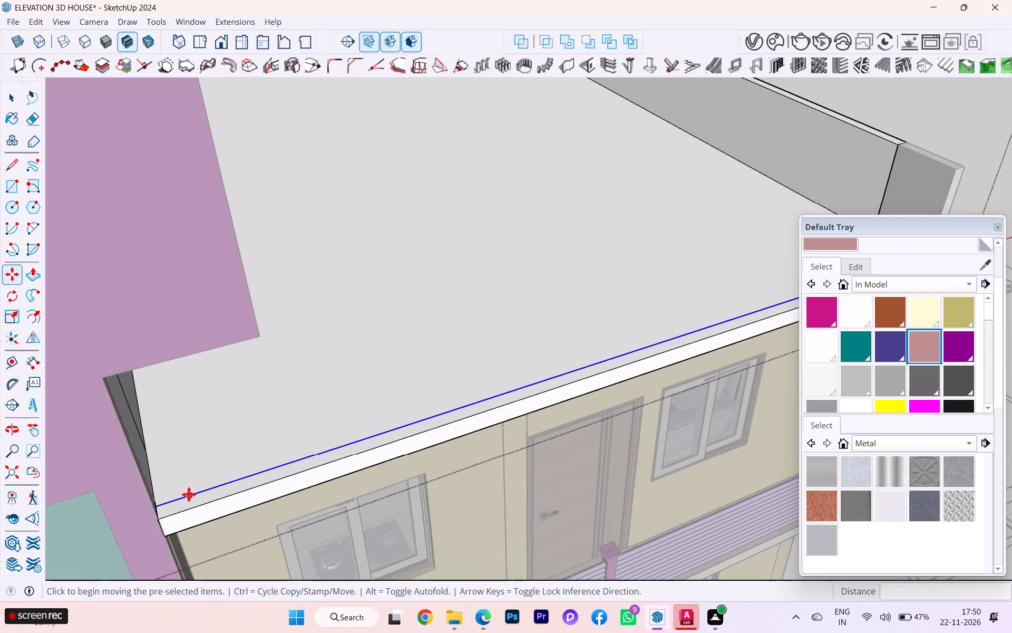
pyautogui.press('p')
pyautogui.click(187, 498)
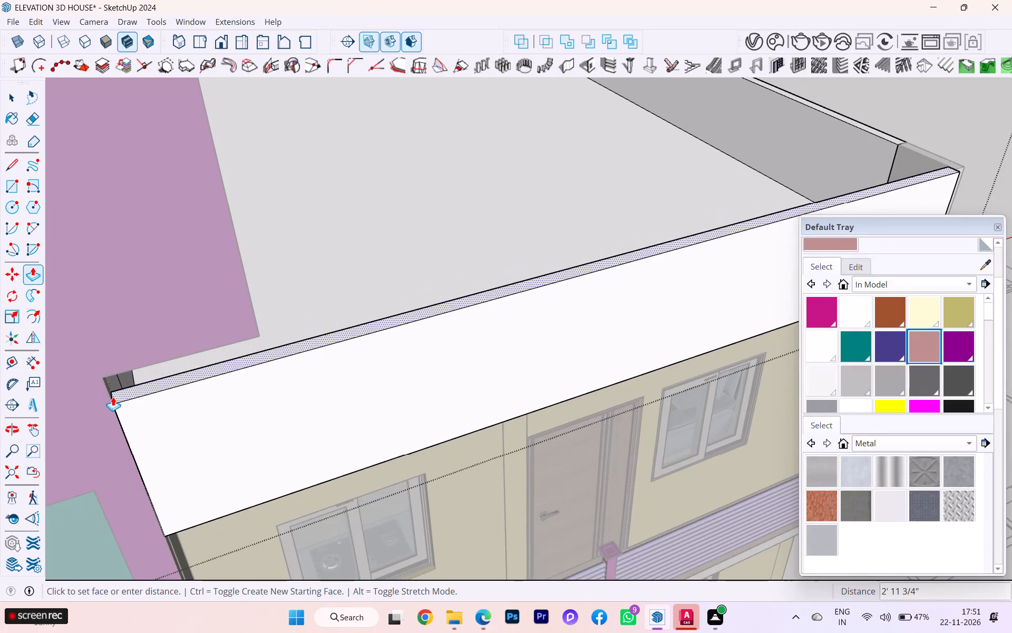
pyautogui.click(104, 378)
pyautogui.scroll(-3, 382, 409)
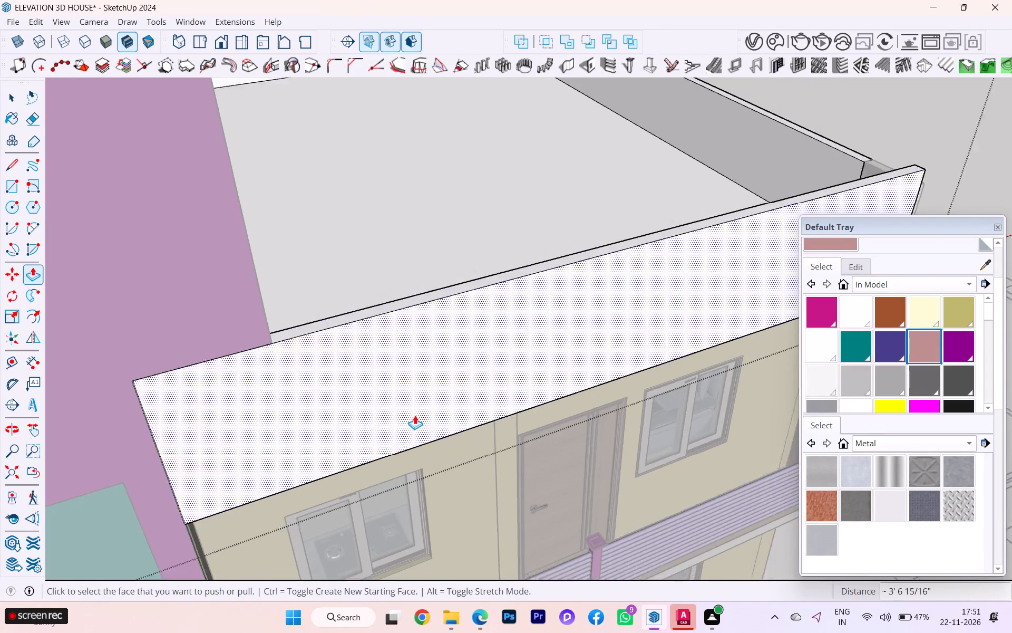
# Close the roof slab group and examine the new front parapet against the tower, side walls and whole front elevation.
pyautogui.scroll(-1, 415, 415)
pyautogui.moveTo(415, 415); pyautogui.dragTo(106, 255, button='middle')
pyautogui.scroll(-2, 363, 285)
pyautogui.scroll(-6, 478, 327)
pyautogui.scroll(1, 484, 330)
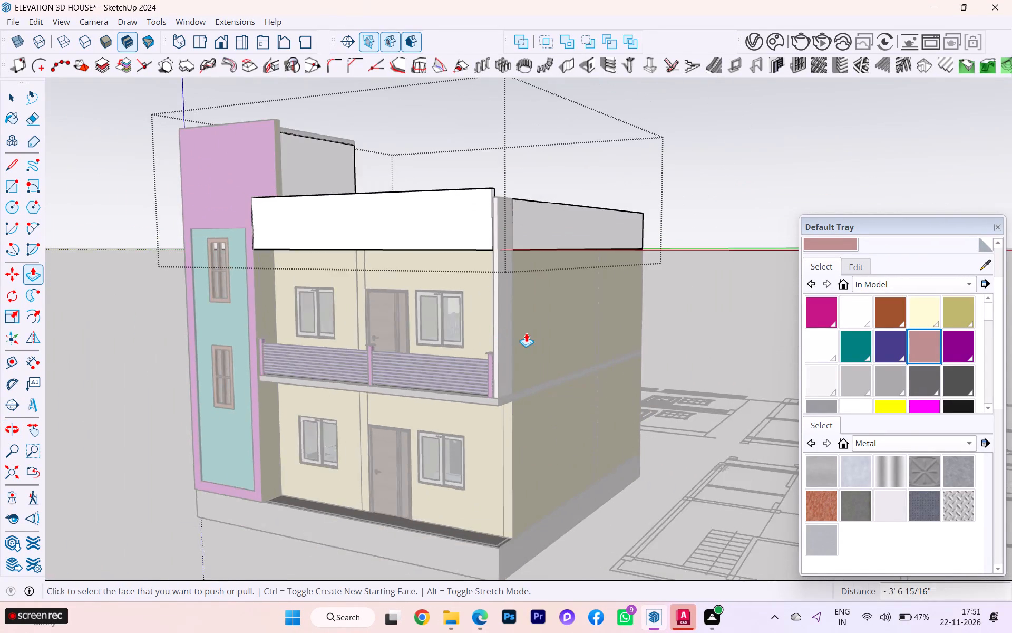
pyautogui.scroll(-1, 525, 332)
pyautogui.moveTo(539, 338); pyautogui.dragTo(612, 341, button='middle')
pyautogui.click(13, 88)
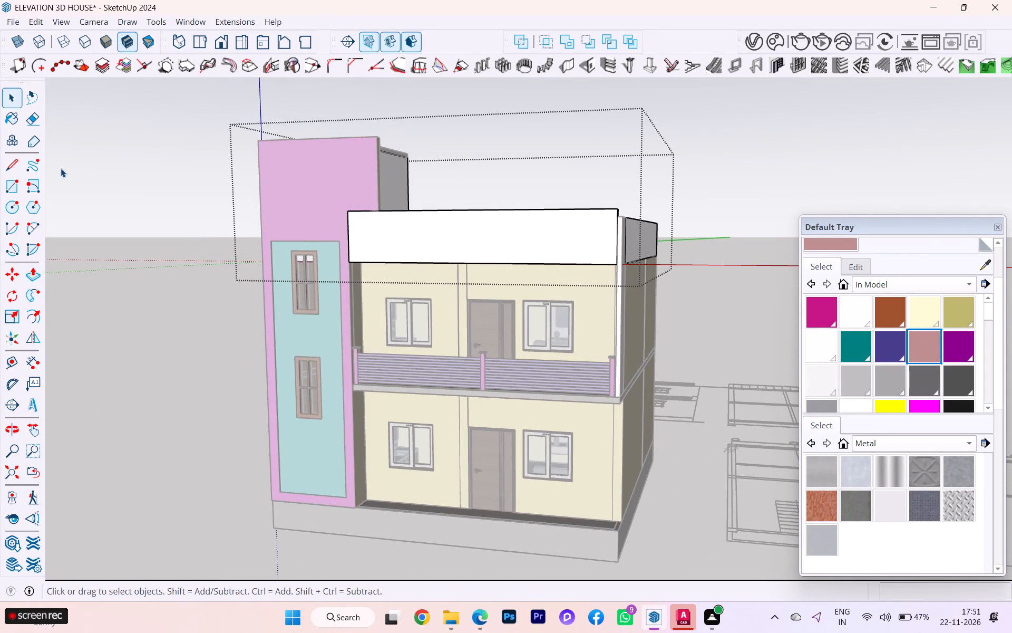
pyautogui.click(61, 168)
pyautogui.scroll(3, 204, 232)
pyautogui.scroll(-1, 292, 243)
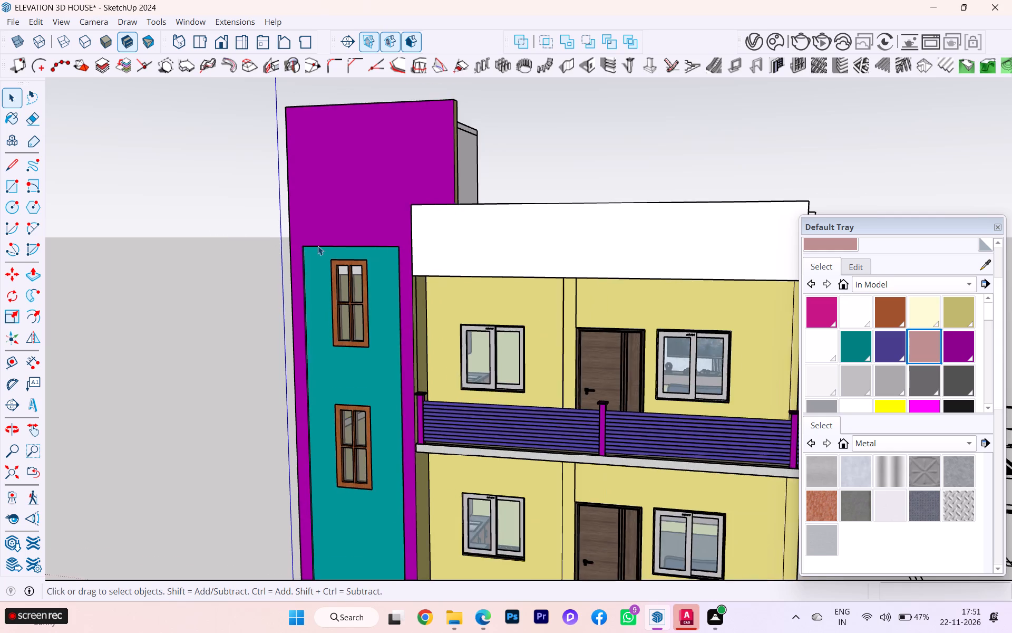
pyautogui.scroll(-1, 318, 246)
pyautogui.moveTo(307, 250); pyautogui.dragTo(275, 271, button='middle')
pyautogui.scroll(-2, 299, 253)
pyautogui.moveTo(303, 252); pyautogui.dragTo(315, 268, button='middle')
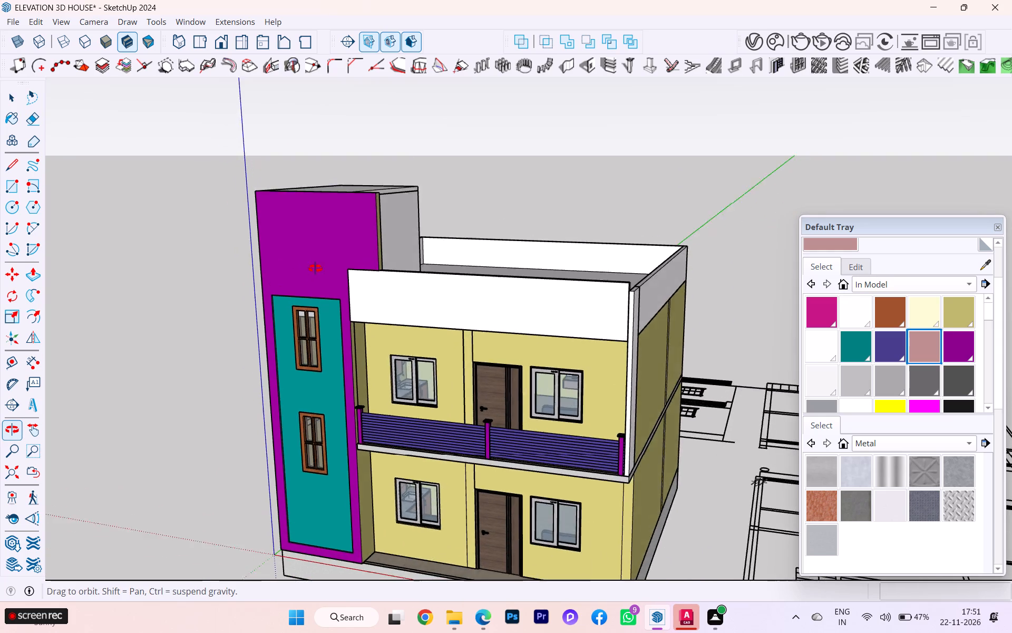
pyautogui.moveTo(315, 268); pyautogui.dragTo(347, 284, button='middle')
pyautogui.scroll(-1, 468, 257)
pyautogui.scroll(2, 468, 257)
pyautogui.moveTo(469, 254); pyautogui.dragTo(501, 187, button='middle')
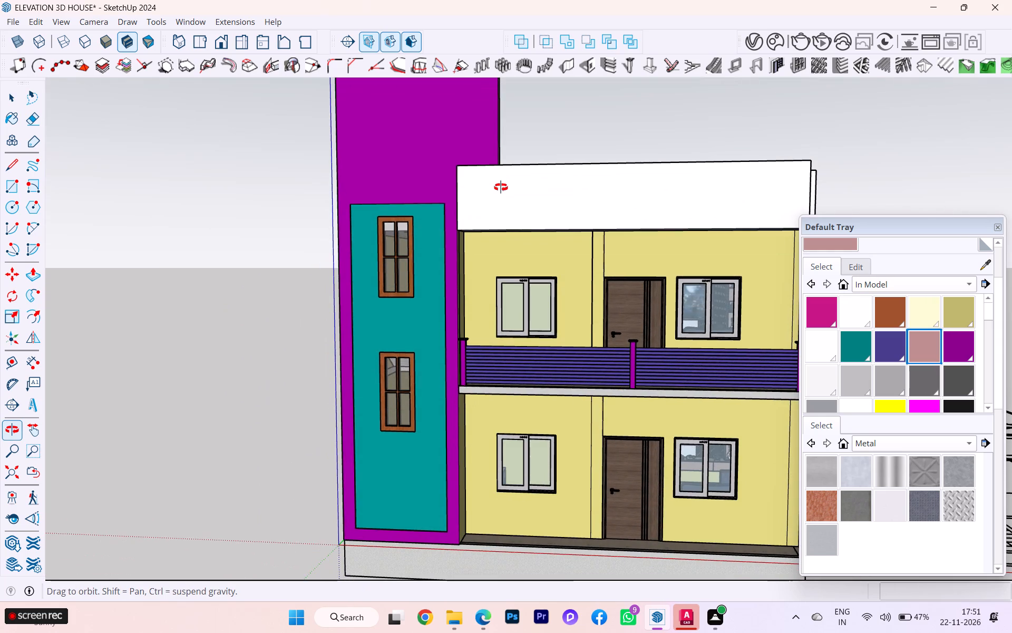
pyautogui.moveTo(501, 187); pyautogui.dragTo(427, 243, button='middle')
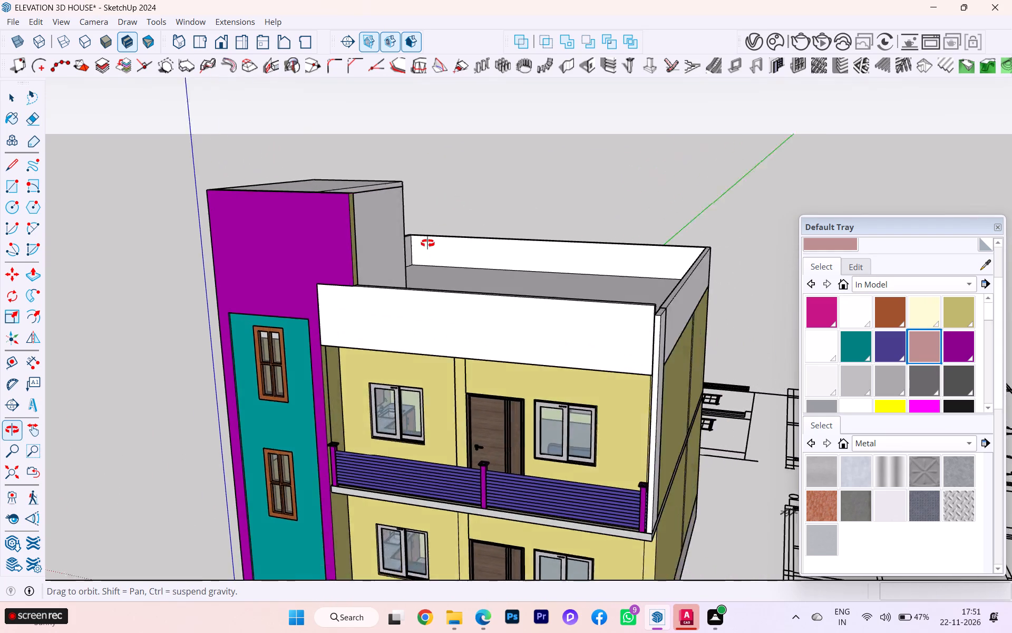
pyautogui.moveTo(427, 243); pyautogui.dragTo(361, 265, button='middle')
pyautogui.scroll(-3, 328, 248)
pyautogui.scroll(-2, 278, 241)
pyautogui.moveTo(275, 241); pyautogui.dragTo(236, 264, button='middle')
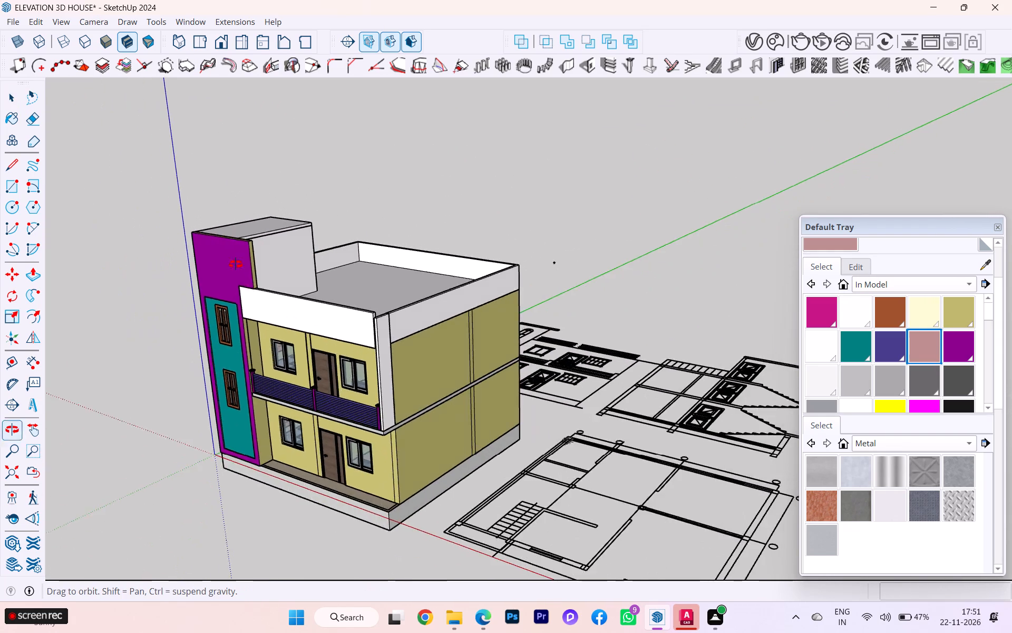
pyautogui.moveTo(236, 264); pyautogui.dragTo(224, 328, button='middle')
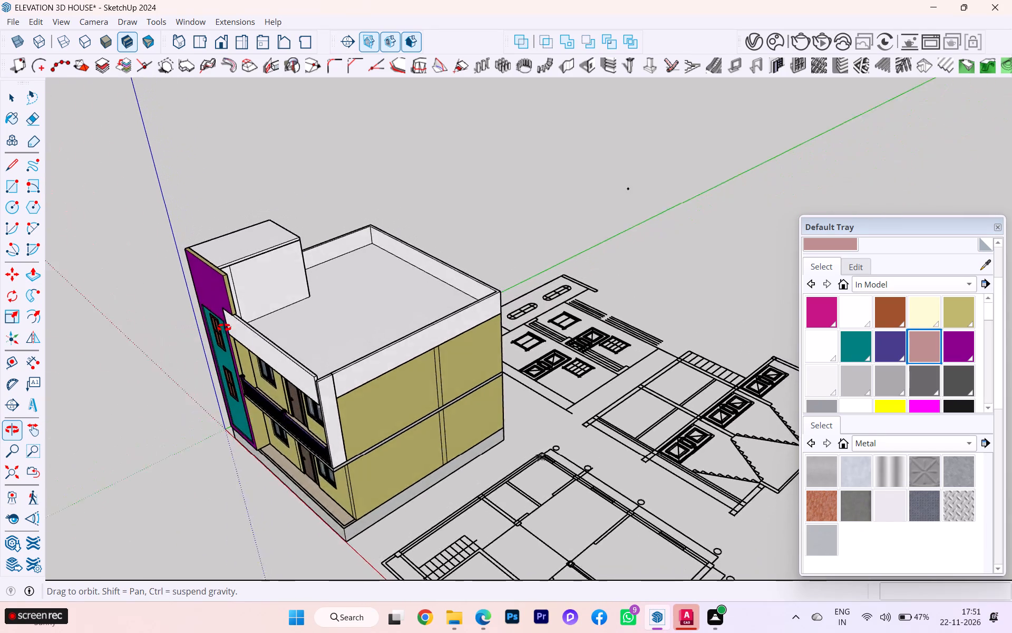
pyautogui.moveTo(224, 328); pyautogui.dragTo(360, 329, button='middle')
pyautogui.scroll(4, 346, 342)
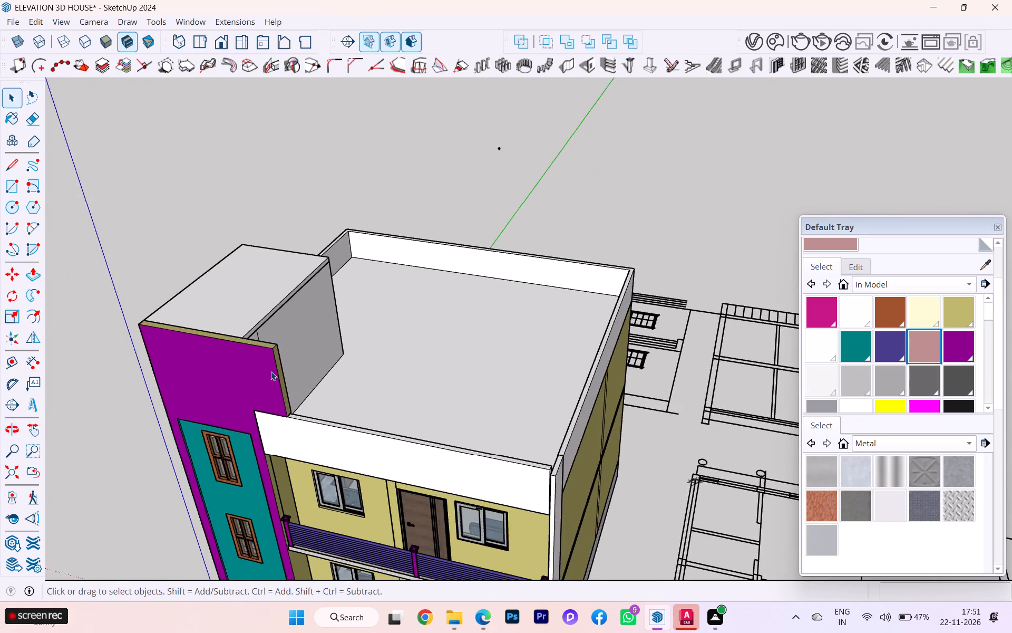
# Open the purple tower front wall's group and Push/Pull its upper side face inward 2' 7 13/16" to the parapet's end, and close the group.
pyautogui.scroll(4, 266, 374)
pyautogui.click(285, 376)
pyautogui.scroll(1, 285, 376)
pyautogui.scroll(-2, 285, 376)
pyautogui.scroll(3, 285, 376)
pyautogui.scroll(-1, 287, 371)
pyautogui.doubleClick(287, 369)
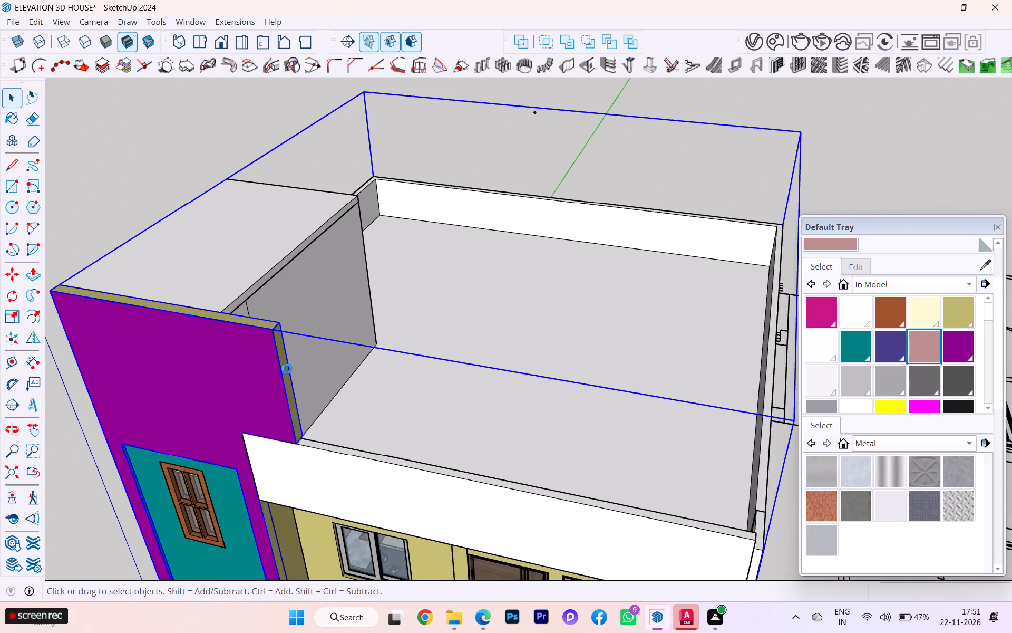
pyautogui.click(287, 369)
pyautogui.scroll(1, 287, 369)
pyautogui.scroll(-4, 287, 369)
pyautogui.scroll(1, 287, 369)
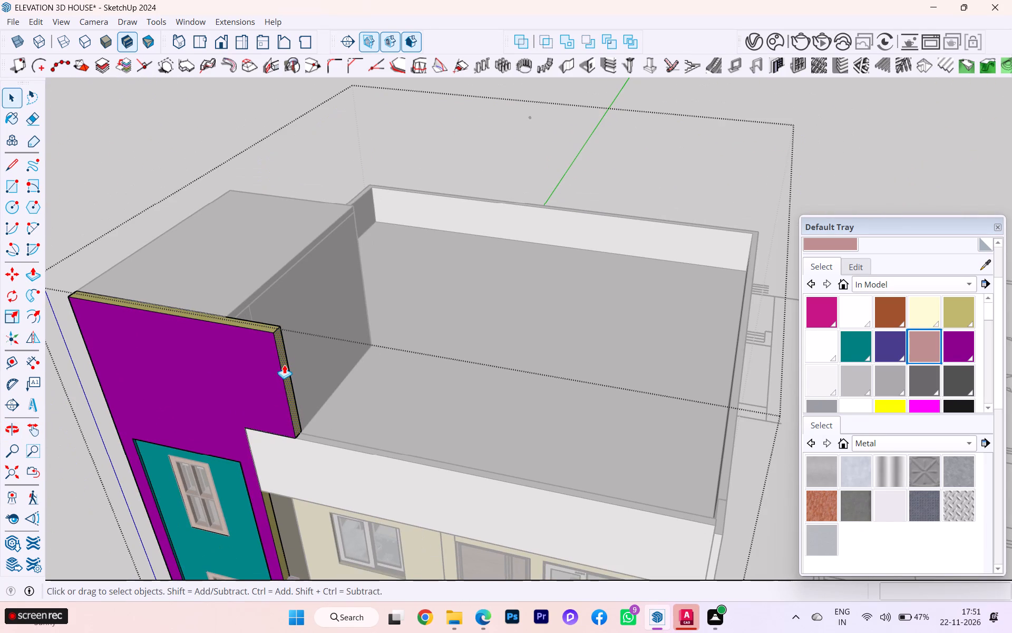
pyautogui.press('p')
pyautogui.click(284, 363)
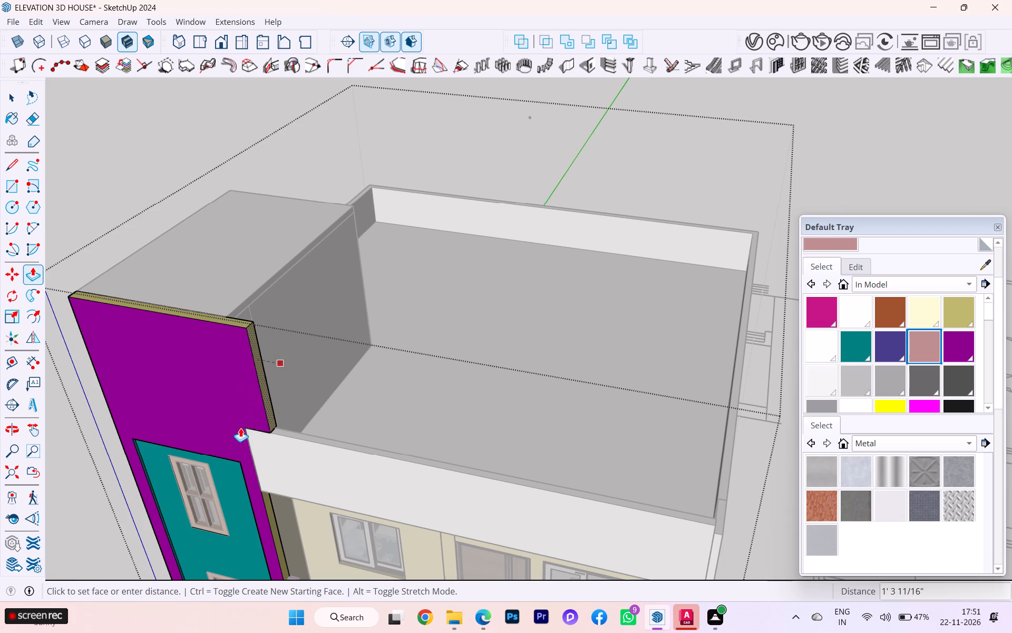
pyautogui.click(247, 428)
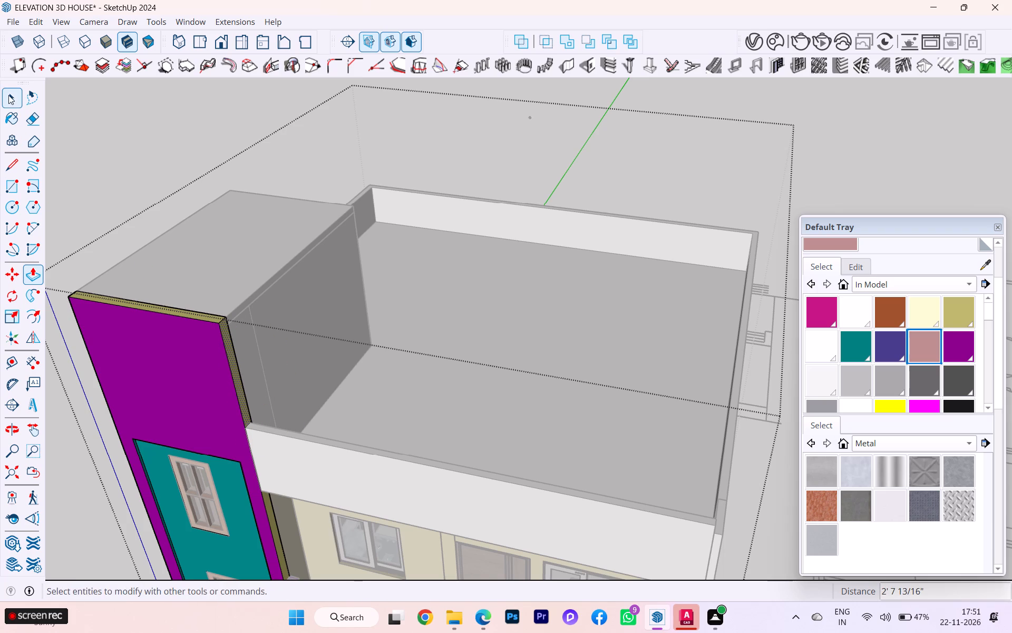
pyautogui.click(8, 95)
pyautogui.click(67, 123)
# Examine the purple tower wall and front parapet from the front and from above.
pyautogui.scroll(-1, 222, 237)
pyautogui.scroll(1, 222, 237)
pyautogui.scroll(-2, 456, 300)
pyautogui.moveTo(418, 322); pyautogui.dragTo(431, 314, button='middle')
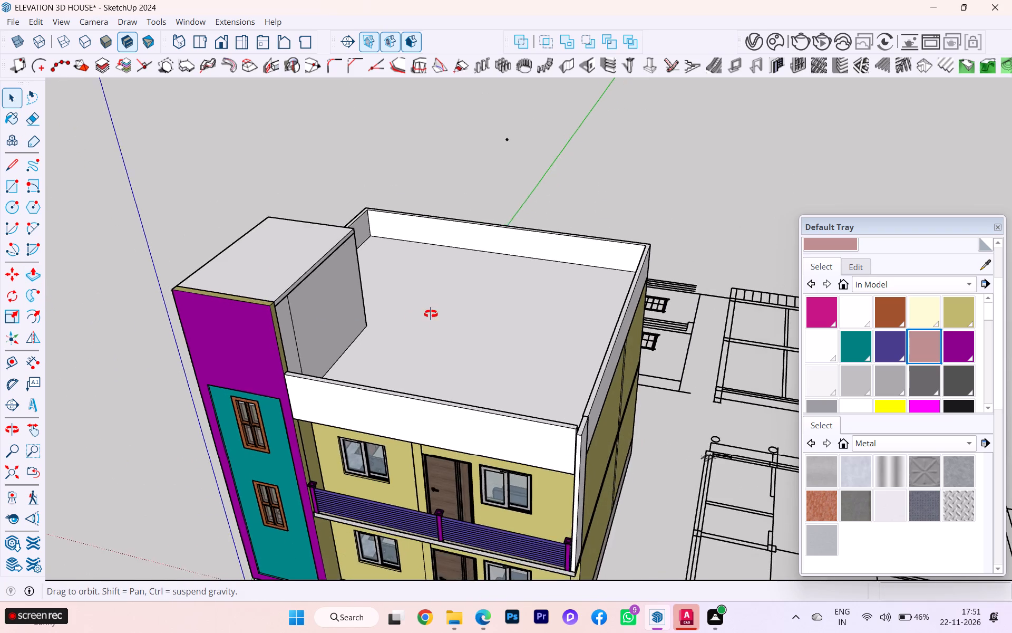
pyautogui.moveTo(431, 314); pyautogui.dragTo(521, 227, button='middle')
pyautogui.scroll(-3, 456, 248)
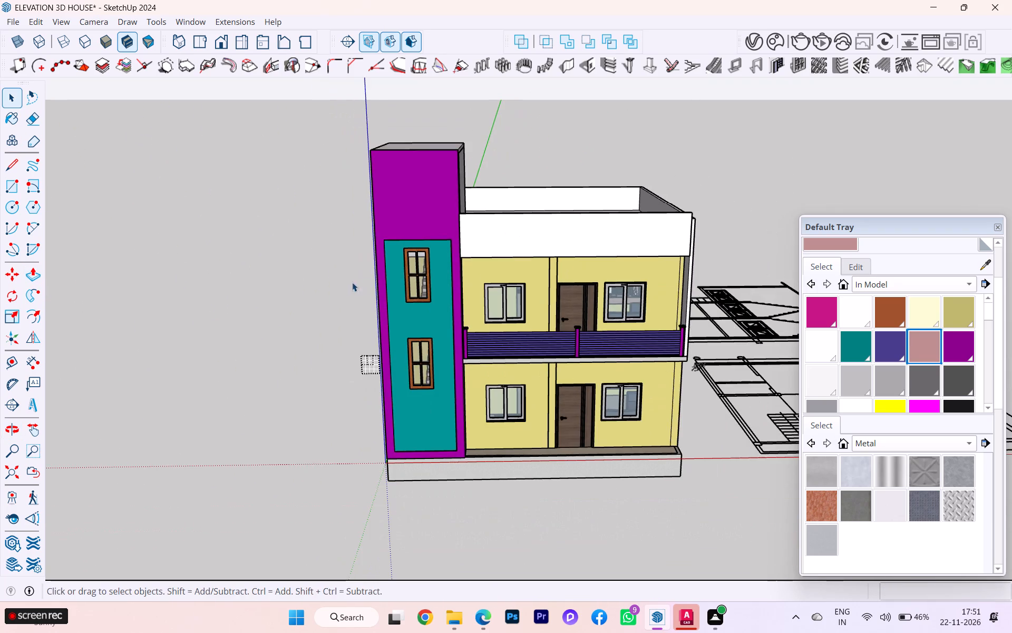
pyautogui.moveTo(359, 281); pyautogui.dragTo(336, 252, button='middle')
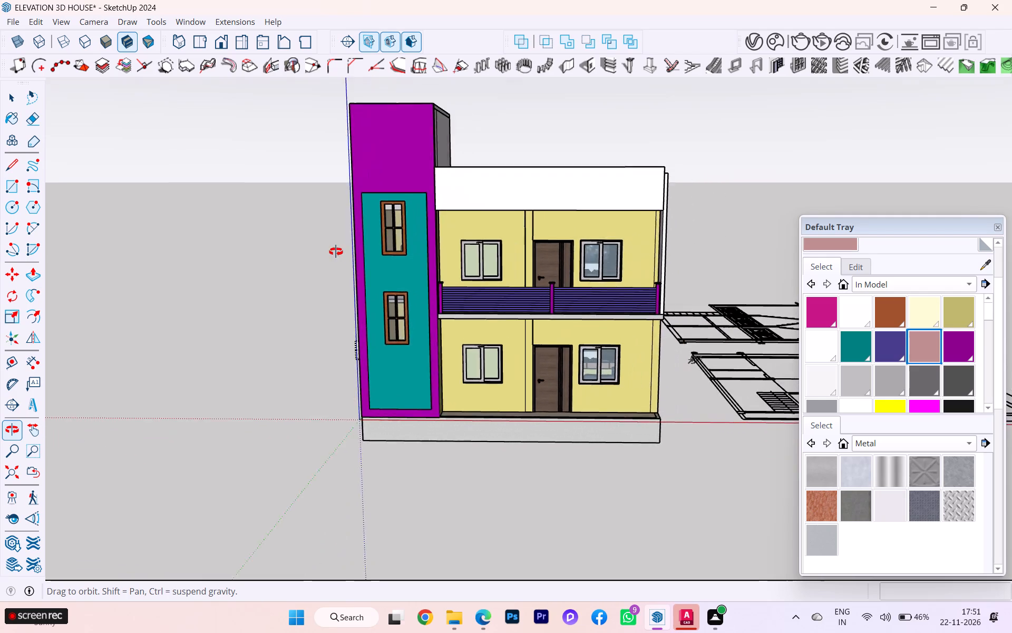
pyautogui.moveTo(336, 252); pyautogui.dragTo(296, 275, button='middle')
pyautogui.scroll(-1, 462, 237)
pyautogui.scroll(2, 462, 234)
pyautogui.scroll(-1, 431, 232)
pyautogui.moveTo(431, 232); pyautogui.dragTo(445, 265, button='middle')
# Open the roof slab group and draw a vertical line about 4' 15/16" long on the parapet's front face near the tower.
pyautogui.scroll(4, 445, 265)
pyautogui.tripleClick(445, 265)
pyautogui.scroll(2, 441, 267)
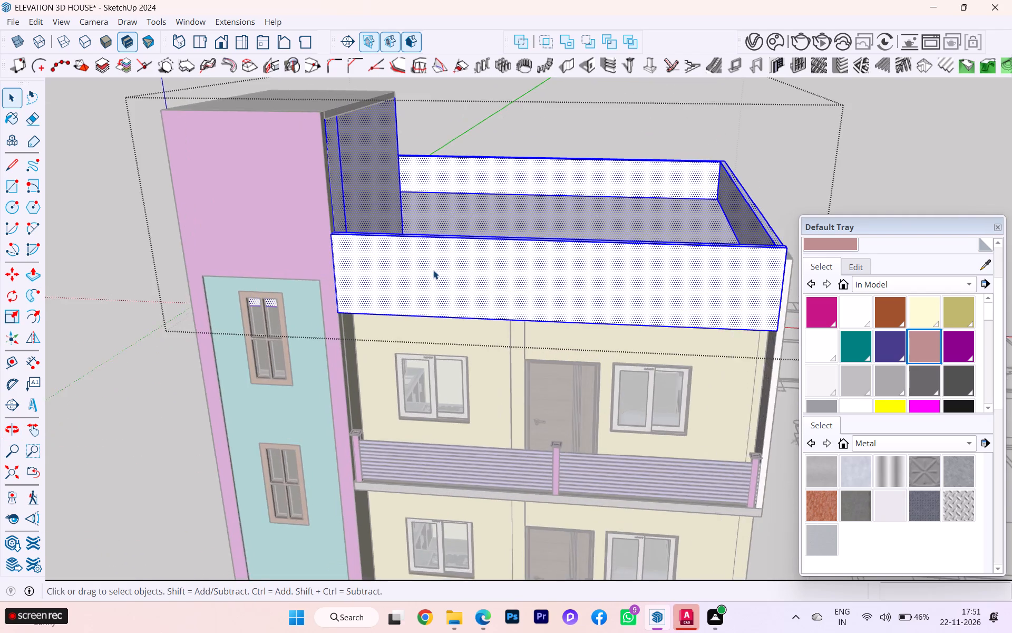
pyautogui.scroll(3, 432, 271)
pyautogui.scroll(-2, 403, 274)
pyautogui.scroll(2, 388, 262)
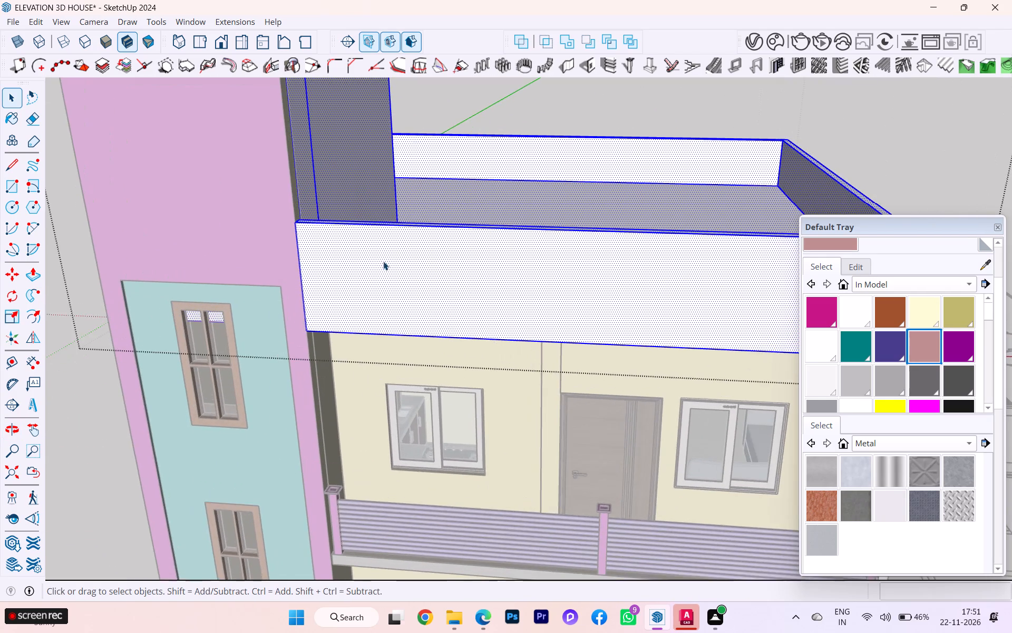
pyautogui.scroll(1, 379, 259)
pyautogui.scroll(-7, 378, 259)
pyautogui.moveTo(385, 260); pyautogui.dragTo(277, 351, button='middle')
pyautogui.scroll(7, 293, 340)
pyautogui.doubleClick(267, 362)
pyautogui.scroll(5, 267, 359)
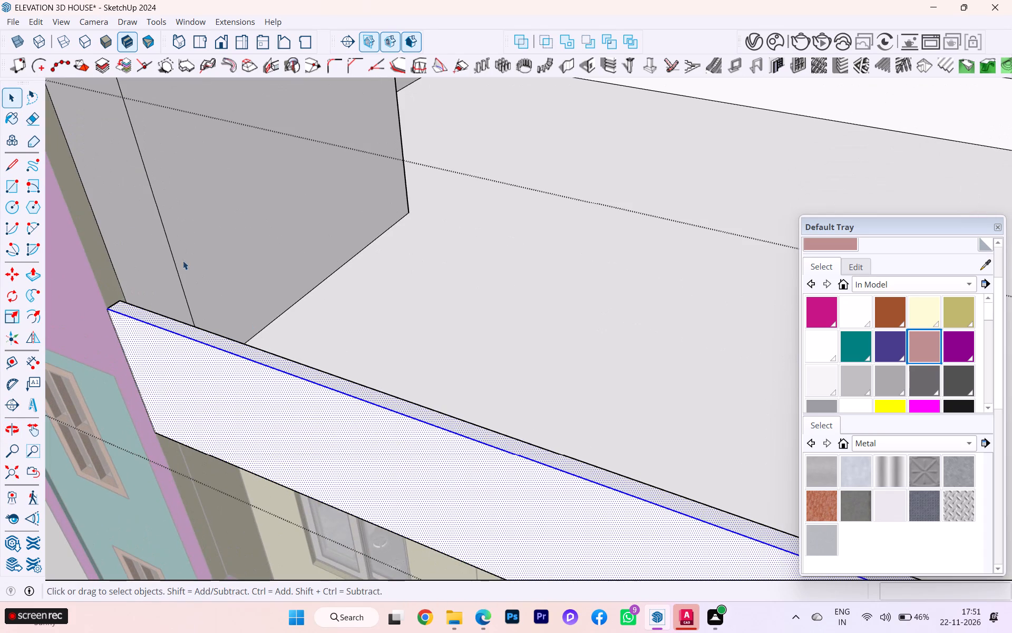
pyautogui.click(6, 168)
pyautogui.scroll(-3, 350, 289)
pyautogui.moveTo(396, 282); pyautogui.dragTo(423, 230, button='middle')
pyautogui.scroll(-1, 397, 281)
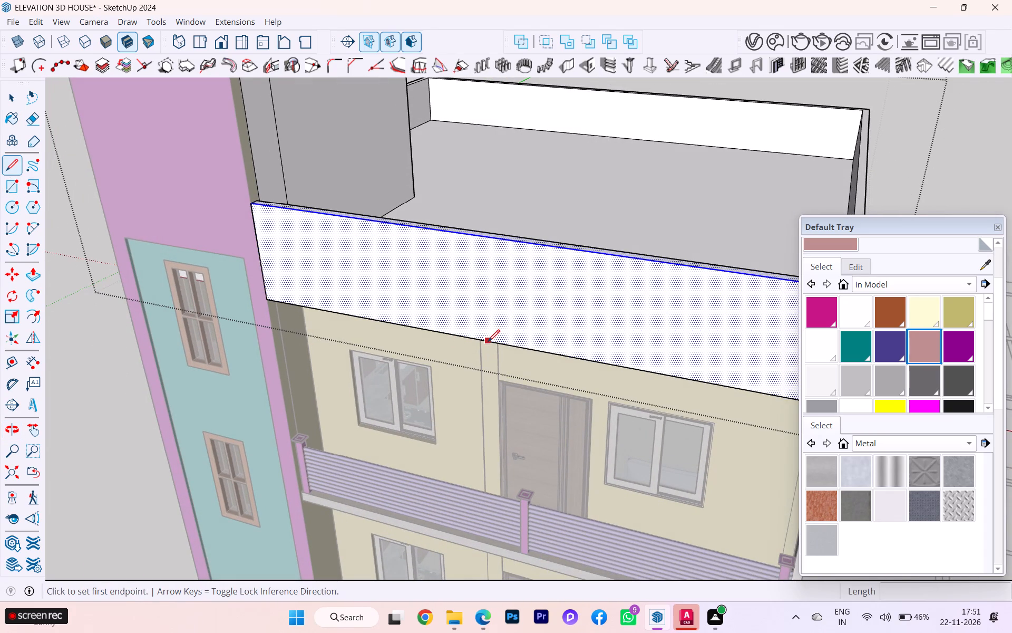
pyautogui.scroll(-1, 354, 326)
pyautogui.moveTo(363, 328); pyautogui.dragTo(440, 325, button='middle')
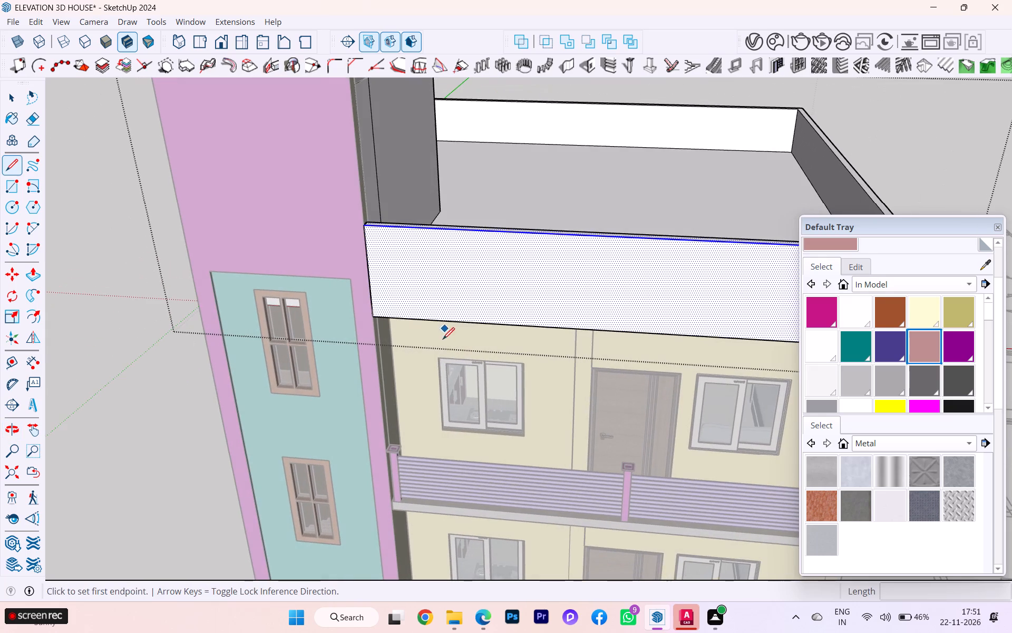
pyautogui.click(441, 320)
pyautogui.click(438, 230)
# Continue the dividing line 4 1/2" across the parapet's top and about 3' 6 15/16" down its inner face to the roof.
pyautogui.scroll(3, 442, 226)
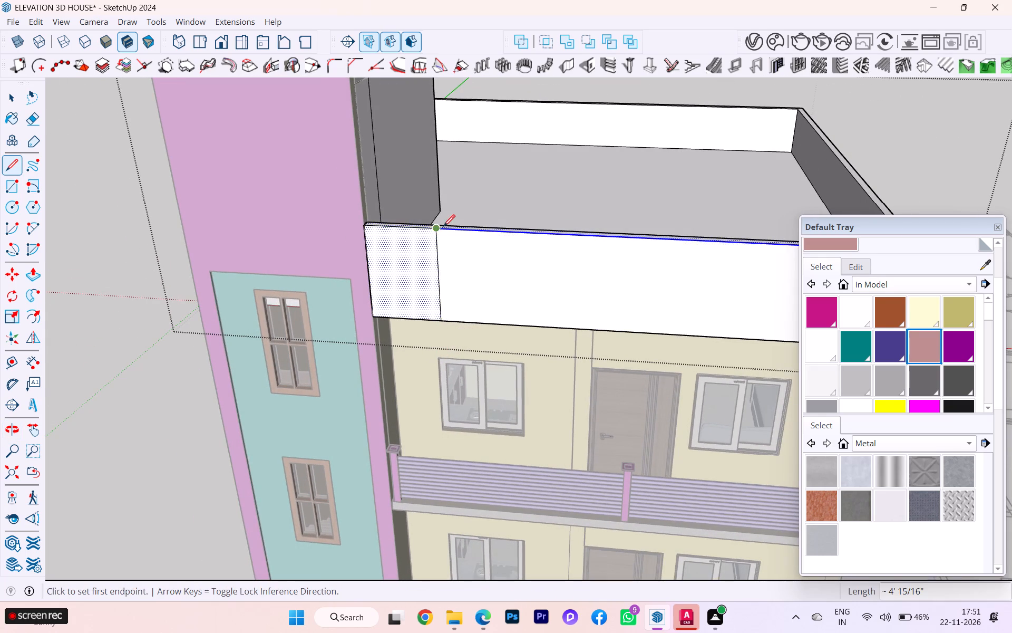
pyautogui.scroll(1, 443, 226)
pyautogui.moveTo(440, 234); pyautogui.dragTo(304, 319, button='middle')
pyautogui.scroll(-1, 440, 234)
pyautogui.scroll(9, 336, 264)
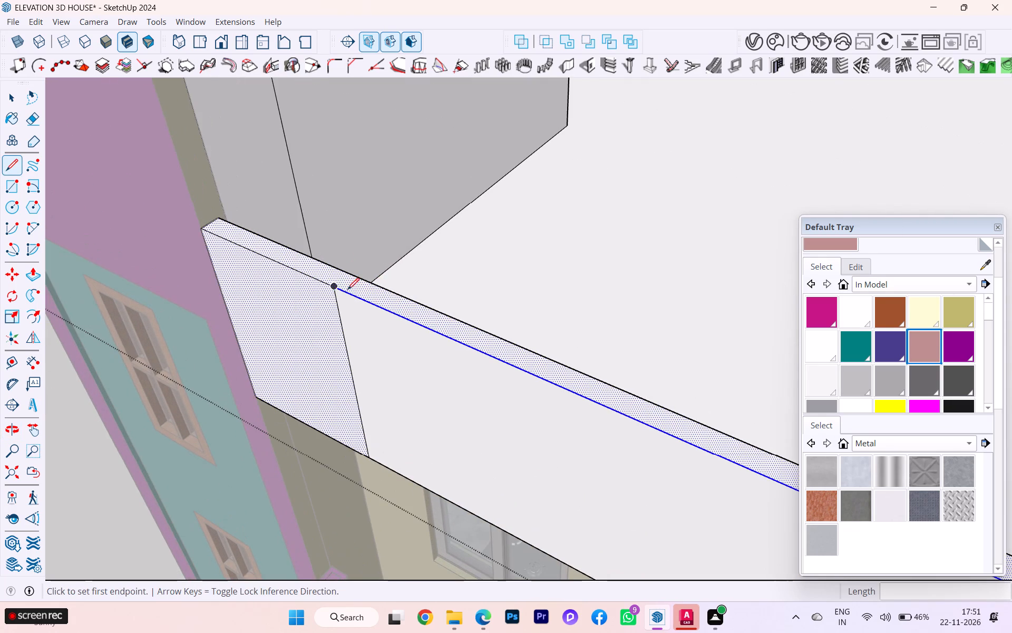
pyautogui.click(337, 290)
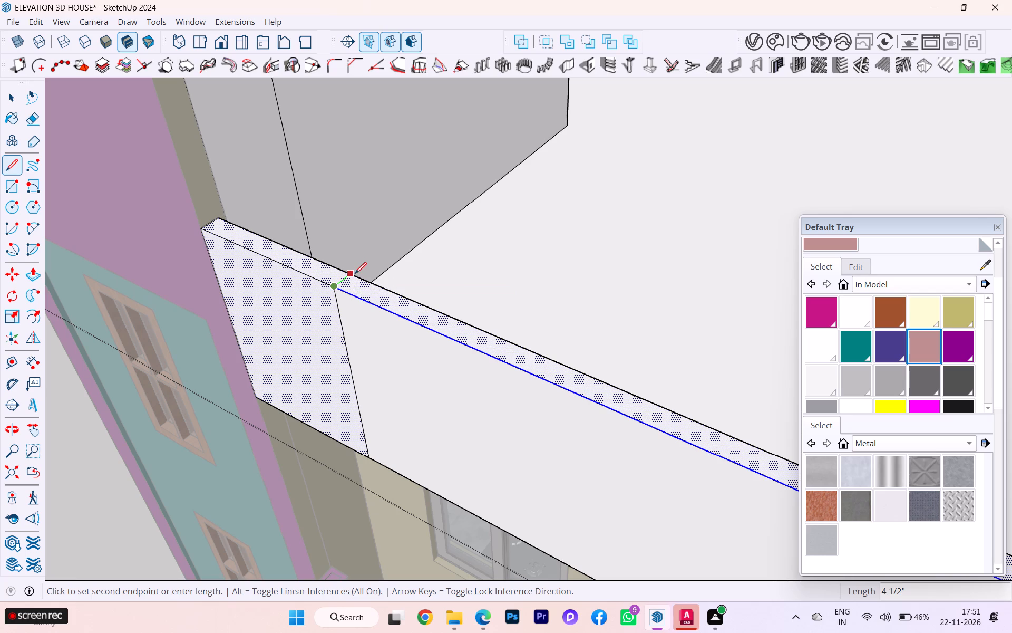
pyautogui.click(355, 274)
pyautogui.scroll(-2, 374, 276)
pyautogui.moveTo(374, 283); pyautogui.dragTo(70, 289, button='middle')
pyautogui.scroll(3, 297, 179)
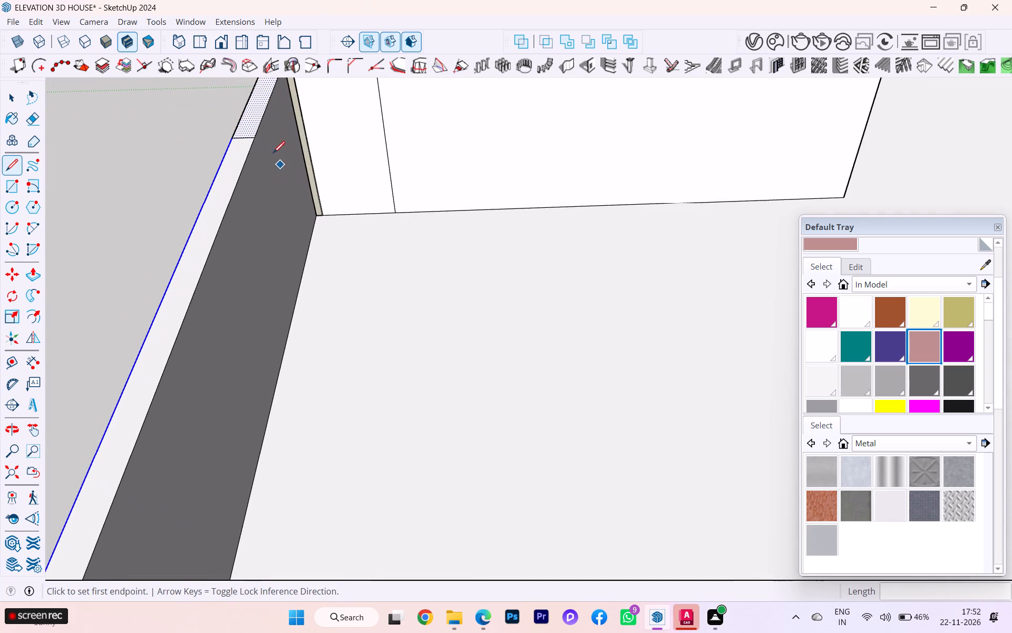
pyautogui.click(259, 138)
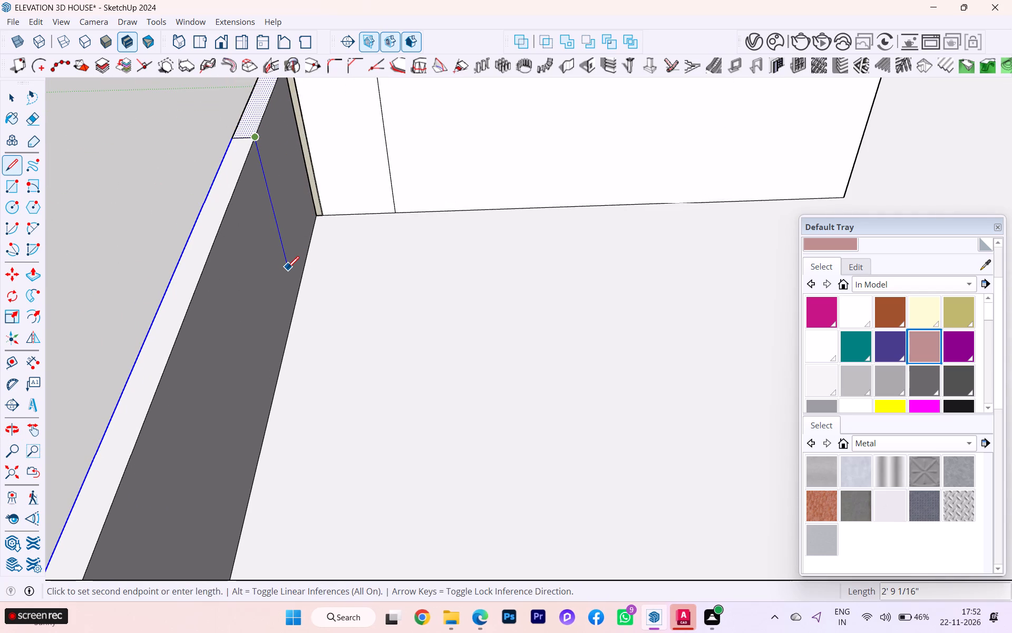
pyautogui.press('Up')
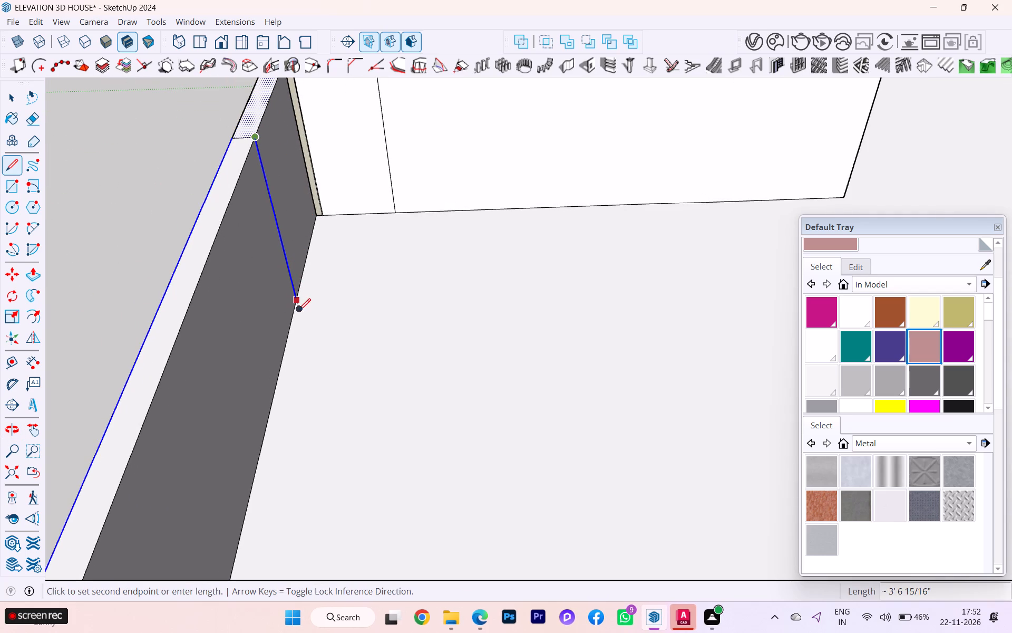
pyautogui.click(297, 302)
# Draw a second vertical line about 4' 15/16" long on the parapet's front face, near the end away from the tower.
pyautogui.scroll(-7, 377, 239)
pyautogui.scroll(1, 383, 236)
pyautogui.scroll(-1, 272, 240)
pyautogui.moveTo(295, 247); pyautogui.dragTo(565, 225, button='middle')
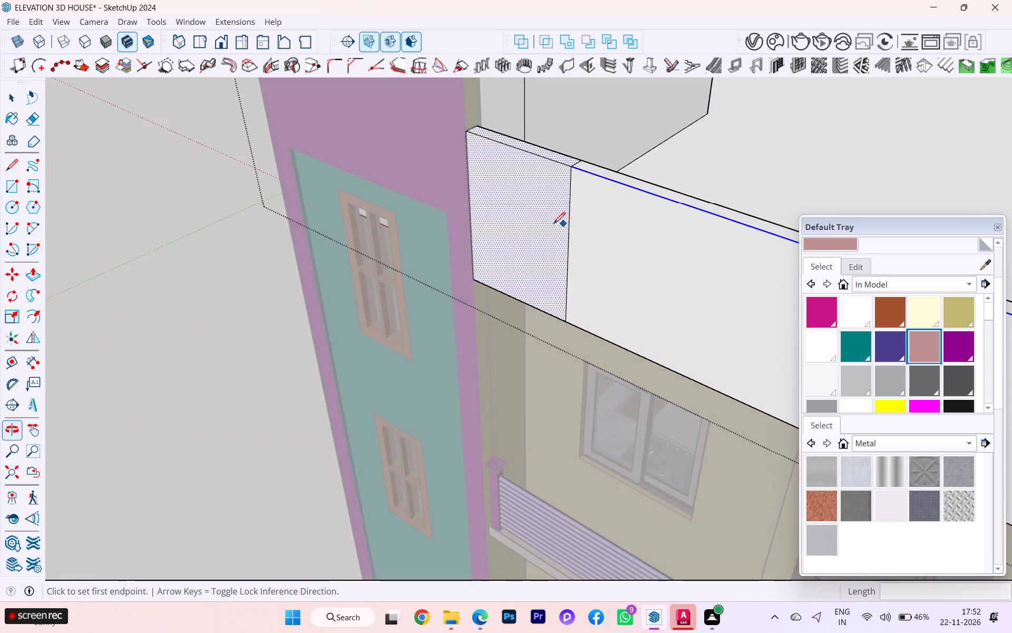
pyautogui.scroll(-9, 424, 216)
pyautogui.scroll(-1, 524, 232)
pyautogui.scroll(1, 526, 233)
pyautogui.scroll(-4, 526, 233)
pyautogui.scroll(7, 391, 225)
pyautogui.scroll(-1, 391, 225)
pyautogui.scroll(2, 700, 363)
pyautogui.scroll(-1, 781, 394)
pyautogui.scroll(1, 792, 399)
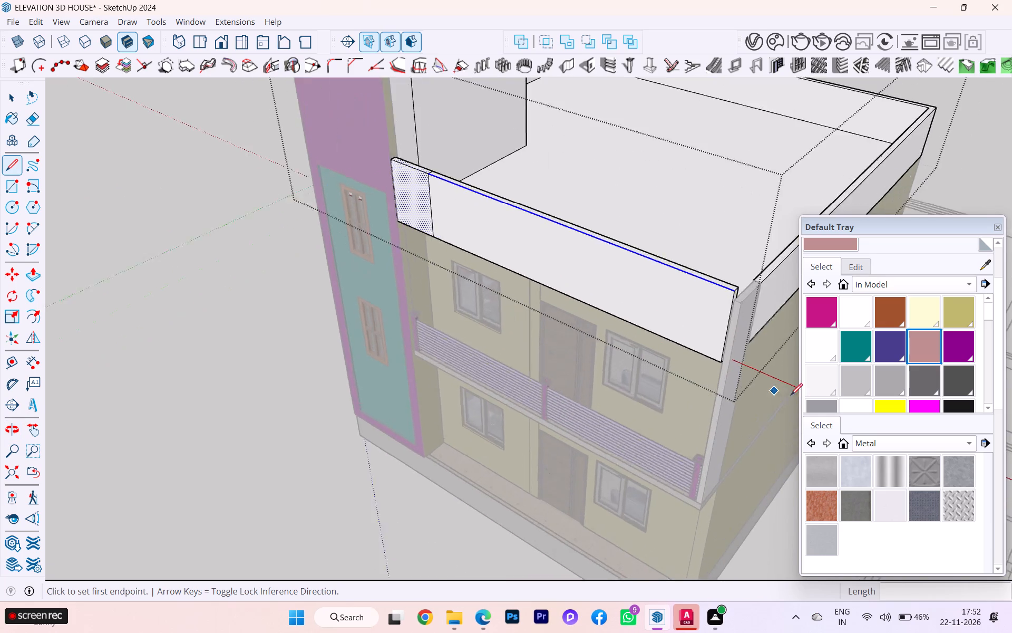
pyautogui.scroll(2, 791, 395)
pyautogui.scroll(-1, 734, 381)
pyautogui.scroll(8, 731, 381)
pyautogui.scroll(-1, 696, 369)
pyautogui.scroll(5, 696, 369)
pyautogui.scroll(-5, 695, 367)
pyautogui.scroll(4, 695, 367)
pyautogui.scroll(-1, 695, 367)
pyautogui.scroll(1, 695, 367)
pyautogui.scroll(-2, 695, 367)
pyautogui.scroll(1, 695, 367)
pyautogui.scroll(-1, 695, 367)
pyautogui.scroll(2, 695, 367)
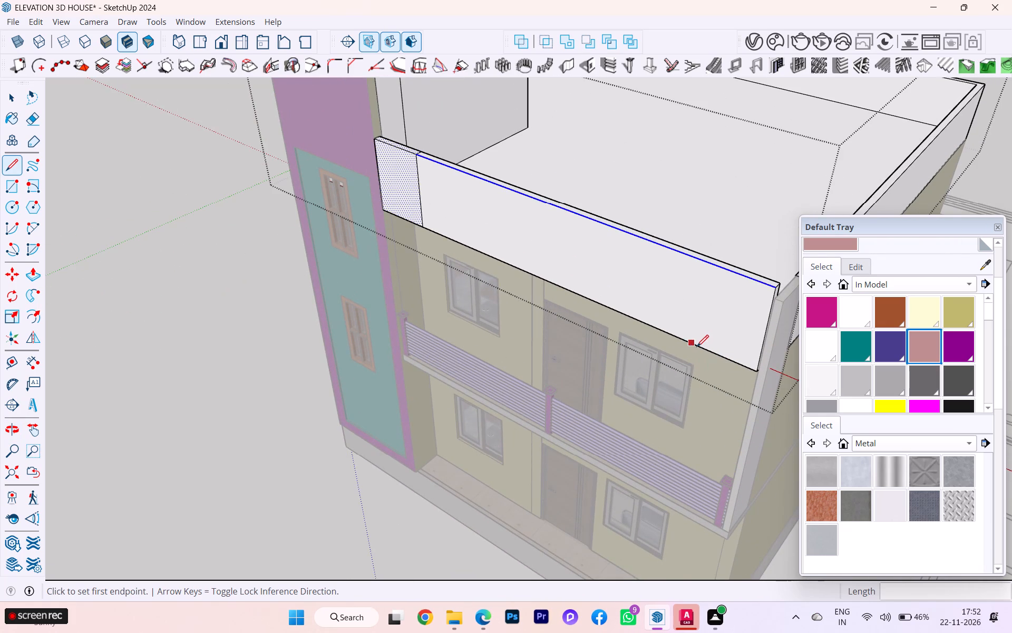
pyautogui.click(700, 348)
pyautogui.scroll(2, 724, 284)
pyautogui.scroll(-1, 724, 284)
pyautogui.scroll(4, 724, 284)
pyautogui.scroll(-1, 724, 284)
pyautogui.scroll(3, 733, 255)
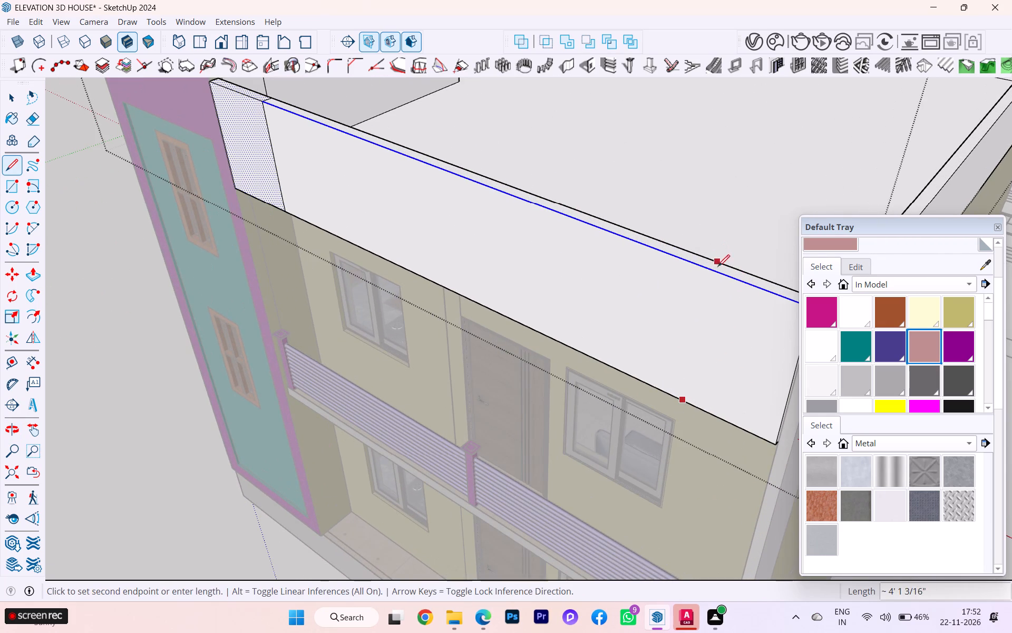
pyautogui.press('Up')
pyautogui.scroll(1, 713, 289)
pyautogui.click(706, 269)
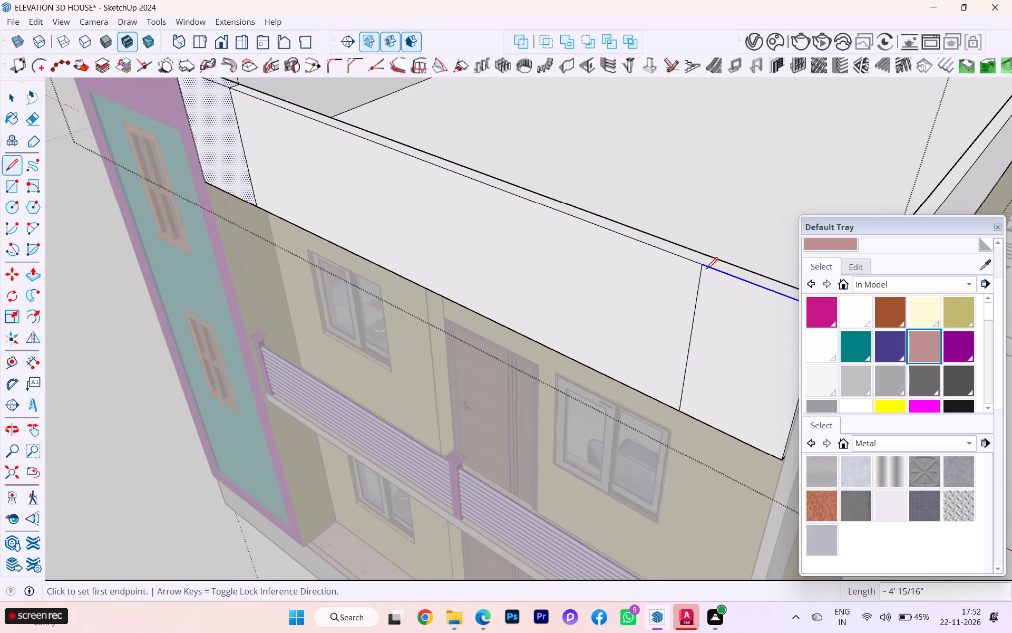
# Continue the dividing line 4 1/2" across the parapet's top at the end away from the tower.
pyautogui.moveTo(723, 271); pyautogui.dragTo(593, 290, button='middle')
pyautogui.scroll(4, 574, 322)
pyautogui.scroll(-1, 574, 322)
pyautogui.scroll(3, 574, 322)
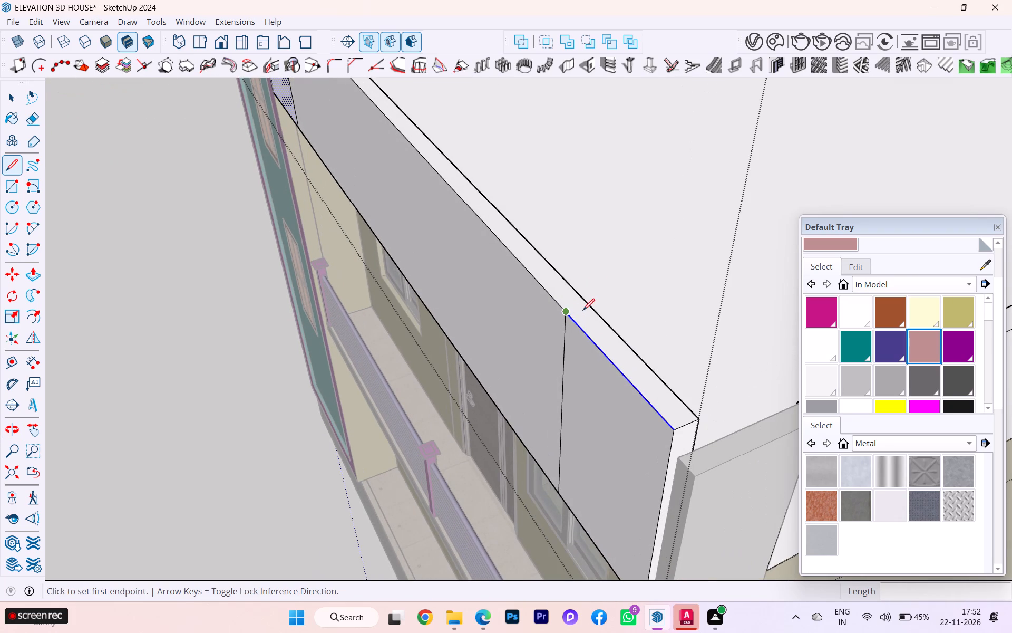
pyautogui.click(590, 306)
pyautogui.scroll(-1, 602, 305)
pyautogui.scroll(7, 573, 310)
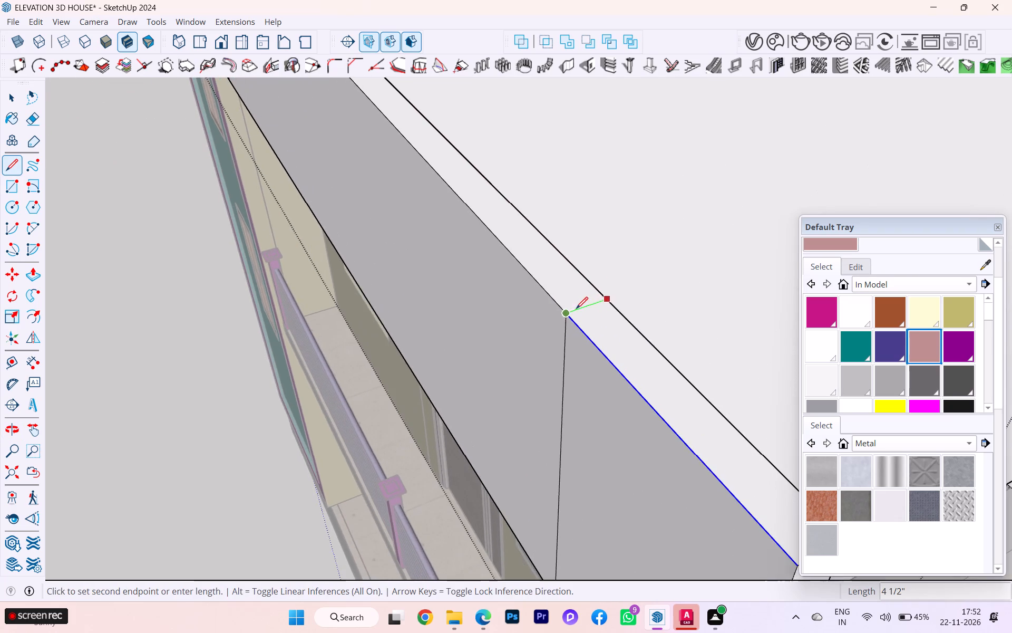
pyautogui.scroll(-1, 599, 307)
pyautogui.moveTo(599, 307); pyautogui.dragTo(277, 267, button='middle')
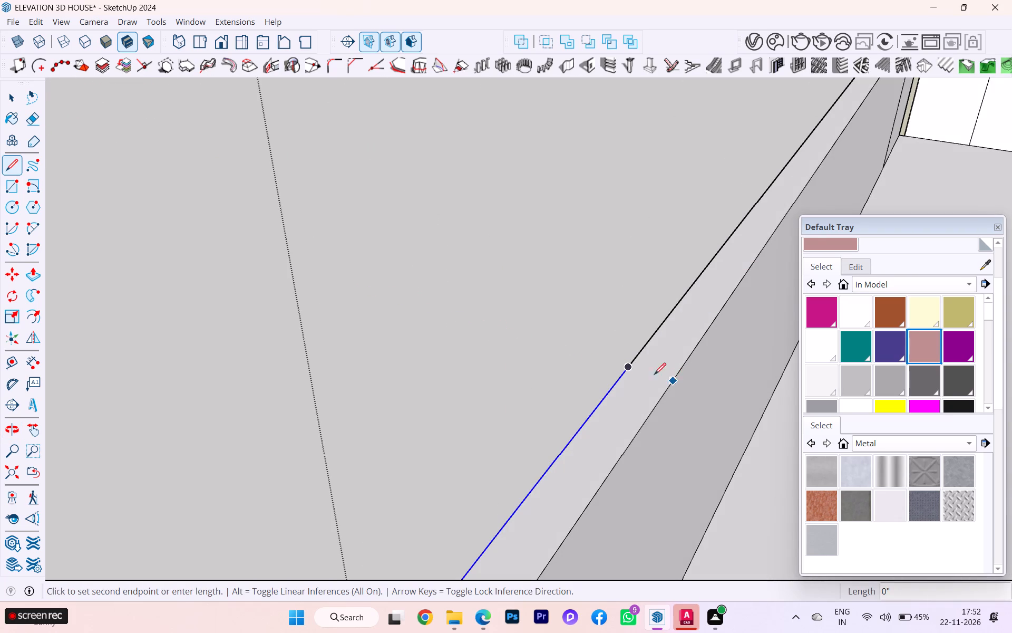
pyautogui.click(627, 366)
pyautogui.click(669, 381)
# Extend the dividing line vertically about 3' 6 15/16" down the parapet's inner face to the roof.
pyautogui.scroll(-4, 650, 370)
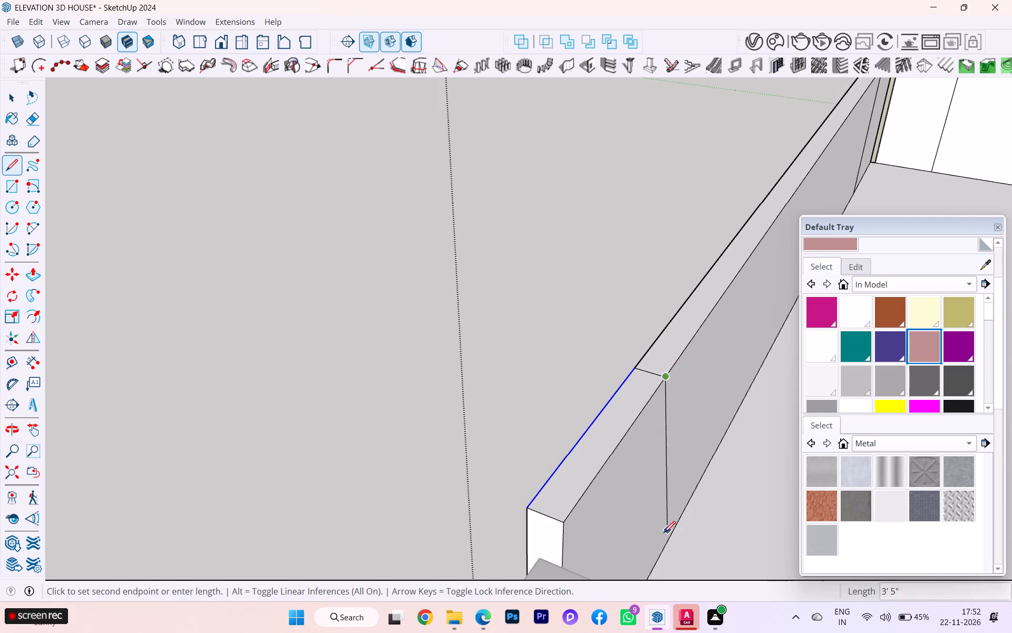
pyautogui.press('Up')
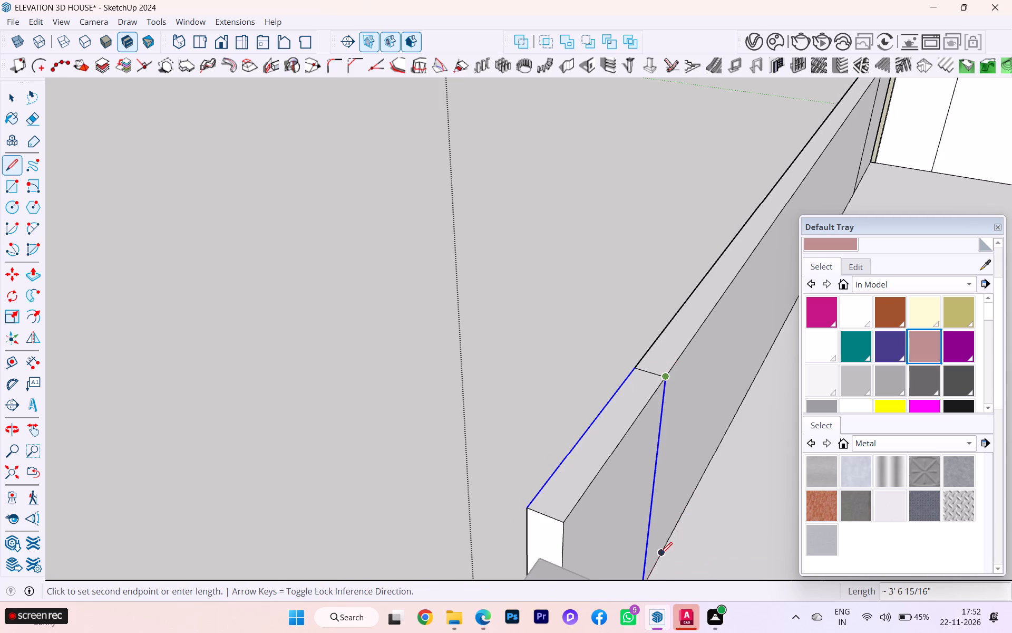
pyautogui.scroll(-2, 565, 454)
pyautogui.scroll(3, 565, 454)
pyautogui.scroll(-2, 565, 454)
pyautogui.scroll(1, 565, 454)
pyautogui.scroll(-1, 561, 453)
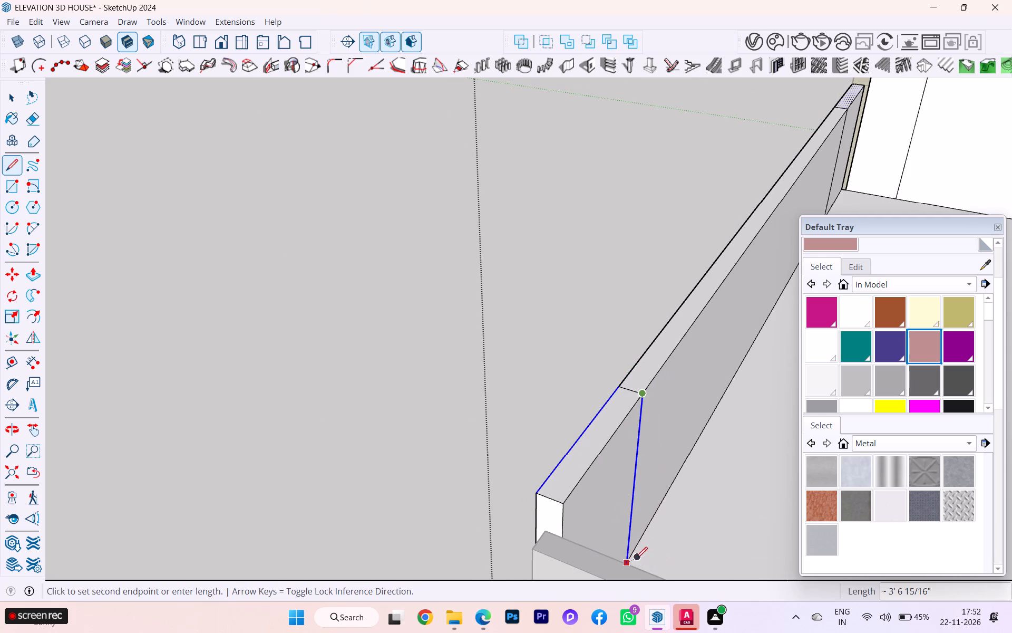
pyautogui.scroll(-1, 634, 559)
pyautogui.moveTo(620, 562); pyautogui.dragTo(470, 544, button='middle')
pyautogui.scroll(-1, 490, 436)
pyautogui.scroll(1, 490, 433)
pyautogui.scroll(-2, 490, 433)
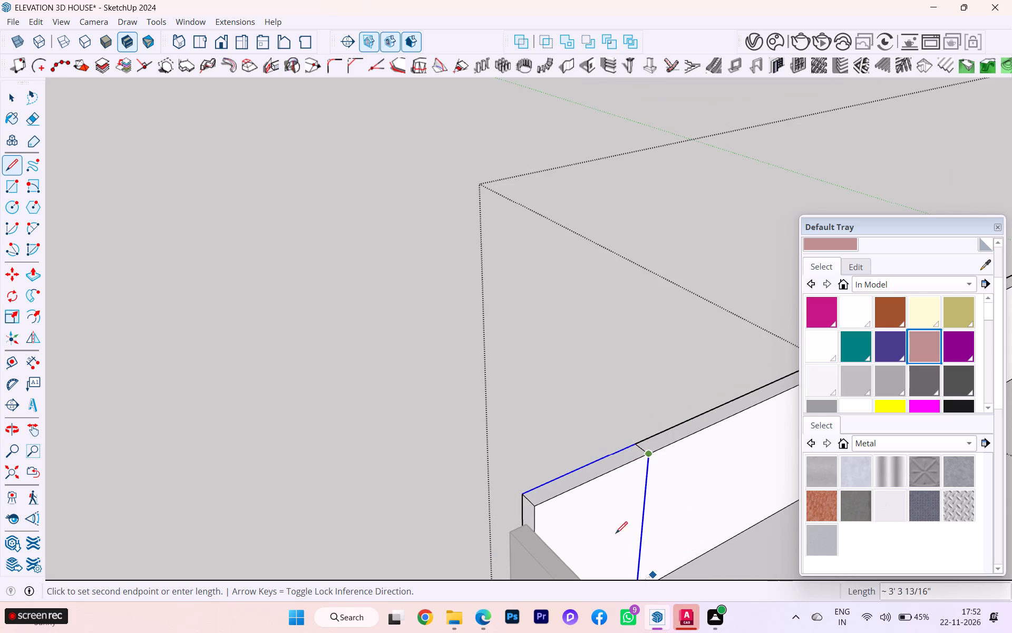
pyautogui.scroll(-2, 551, 466)
pyautogui.click(624, 574)
pyautogui.scroll(-3, 522, 377)
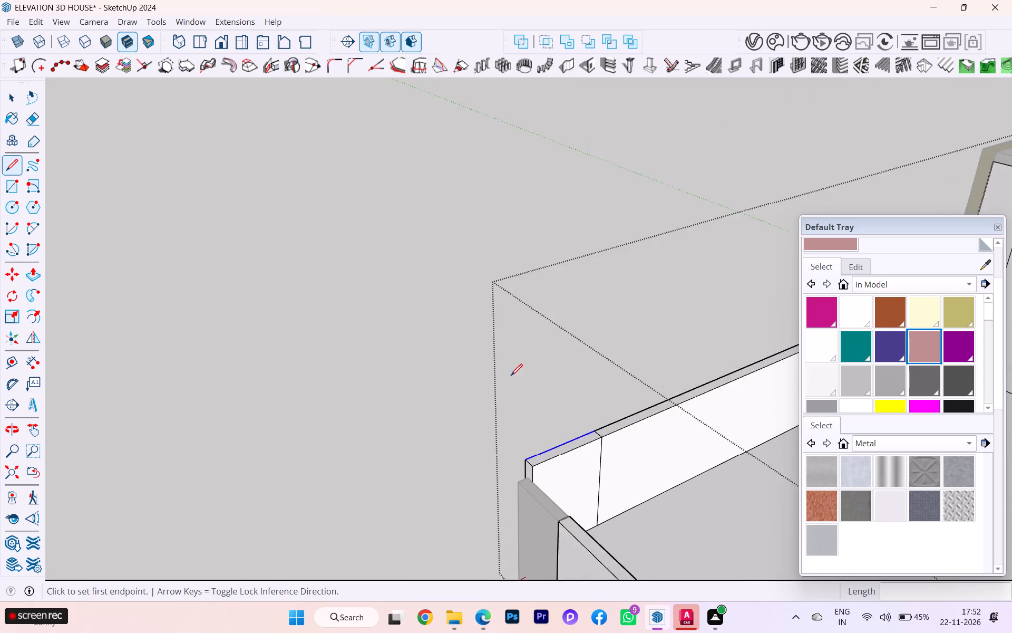
# Push the top face of the front parapet's middle section down about 3' 3 11/16", between the two dividing lines.
pyautogui.moveTo(511, 376); pyautogui.dragTo(875, 433, button='middle')
pyautogui.scroll(-3, 466, 335)
pyautogui.moveTo(497, 347); pyautogui.dragTo(882, 382, button='middle')
pyautogui.scroll(-3, 653, 301)
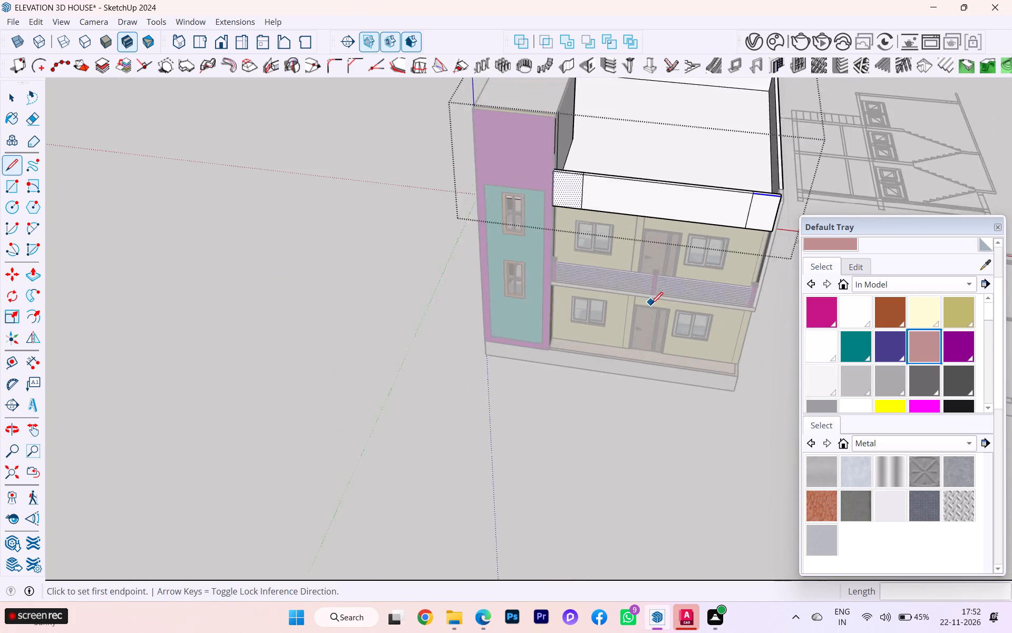
pyautogui.moveTo(660, 295); pyautogui.dragTo(679, 252, button='middle')
pyautogui.scroll(3, 669, 147)
pyautogui.scroll(-1, 667, 146)
pyautogui.scroll(8, 667, 146)
pyautogui.scroll(-1, 646, 148)
pyautogui.scroll(1, 644, 149)
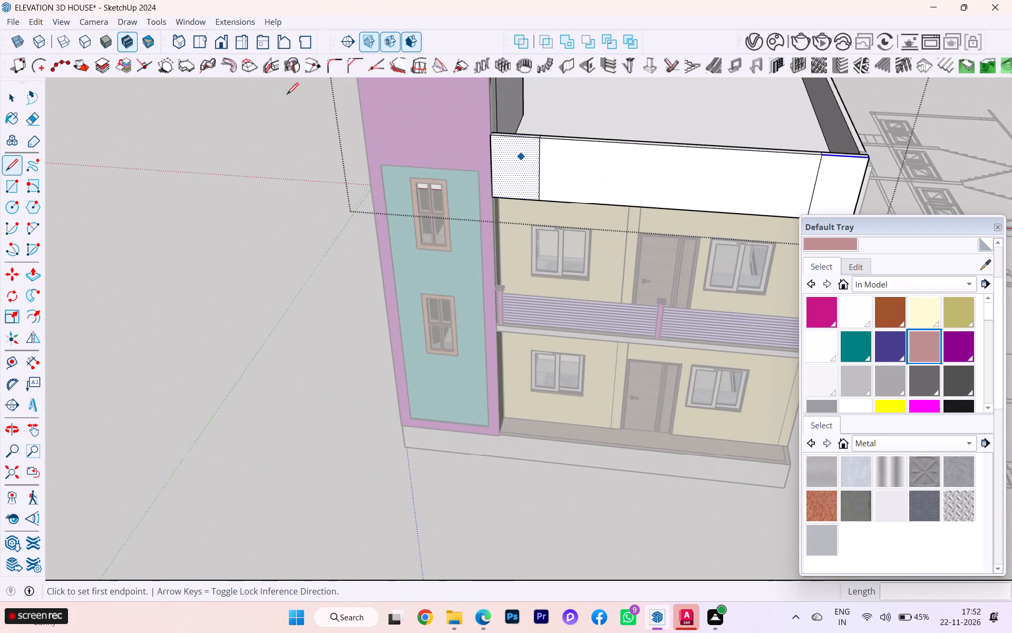
pyautogui.click(13, 98)
pyautogui.scroll(4, 842, 177)
pyautogui.scroll(-1, 687, 150)
pyautogui.moveTo(687, 150); pyautogui.dragTo(685, 155, button='middle')
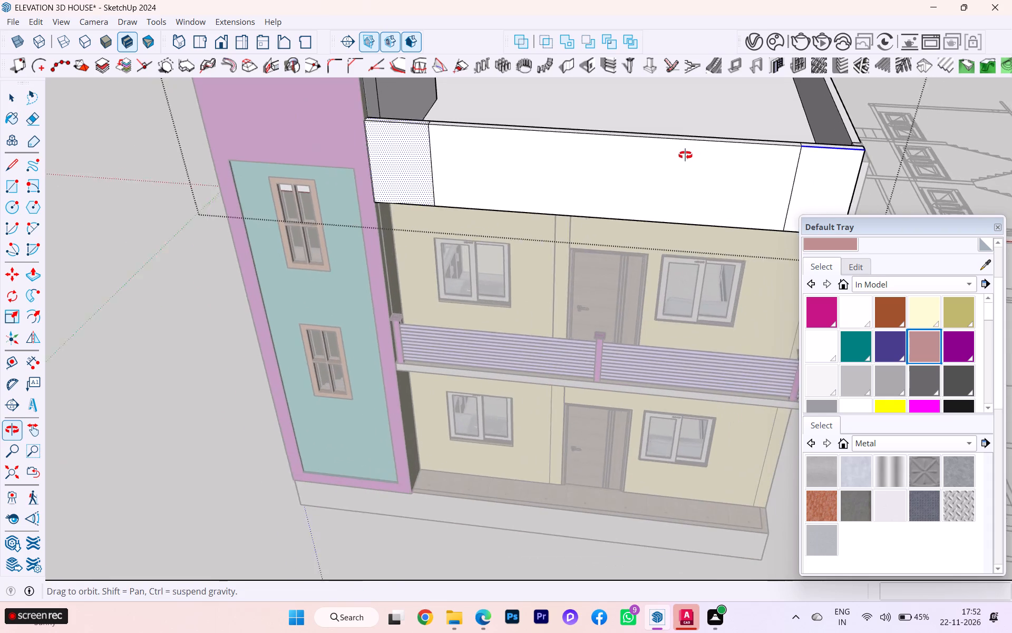
pyautogui.moveTo(685, 155); pyautogui.dragTo(686, 200, button='middle')
pyautogui.scroll(6, 624, 196)
pyautogui.moveTo(583, 216); pyautogui.dragTo(570, 241, button='middle')
pyautogui.scroll(4, 585, 227)
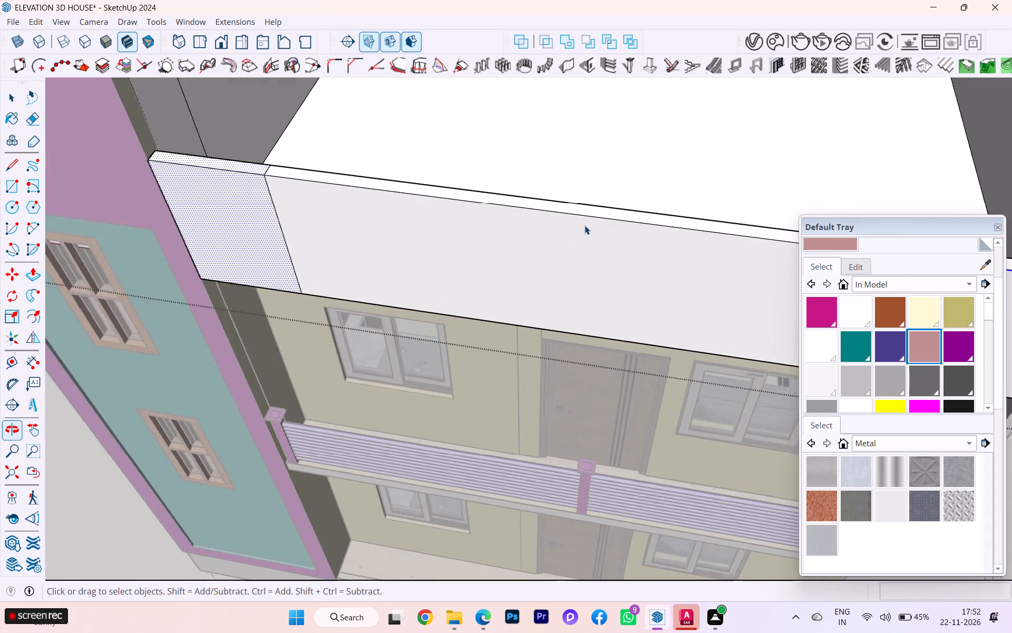
pyautogui.click(559, 201)
pyautogui.press('p')
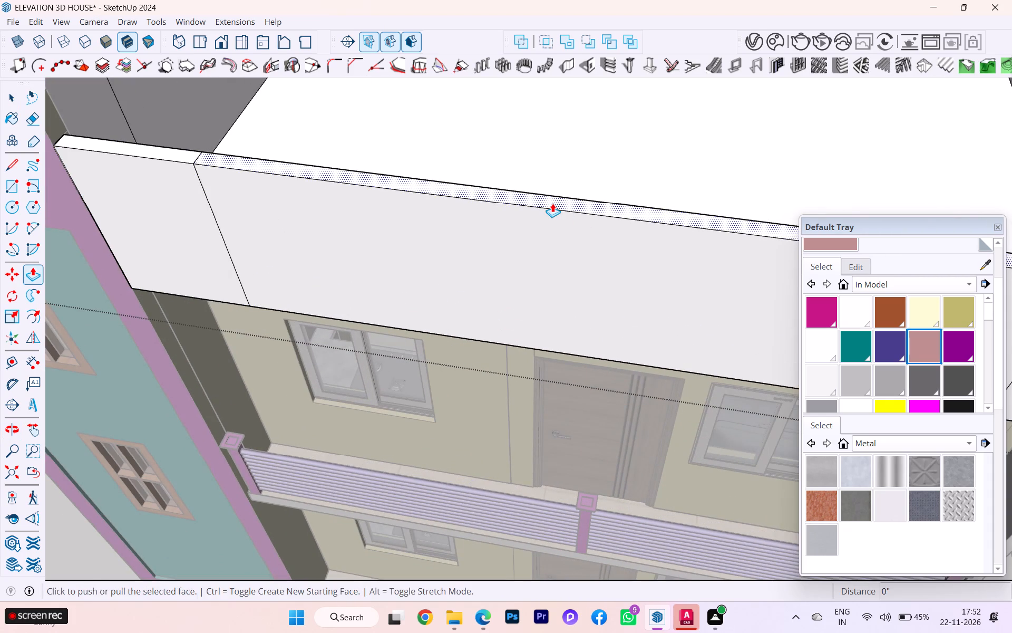
pyautogui.click(552, 203)
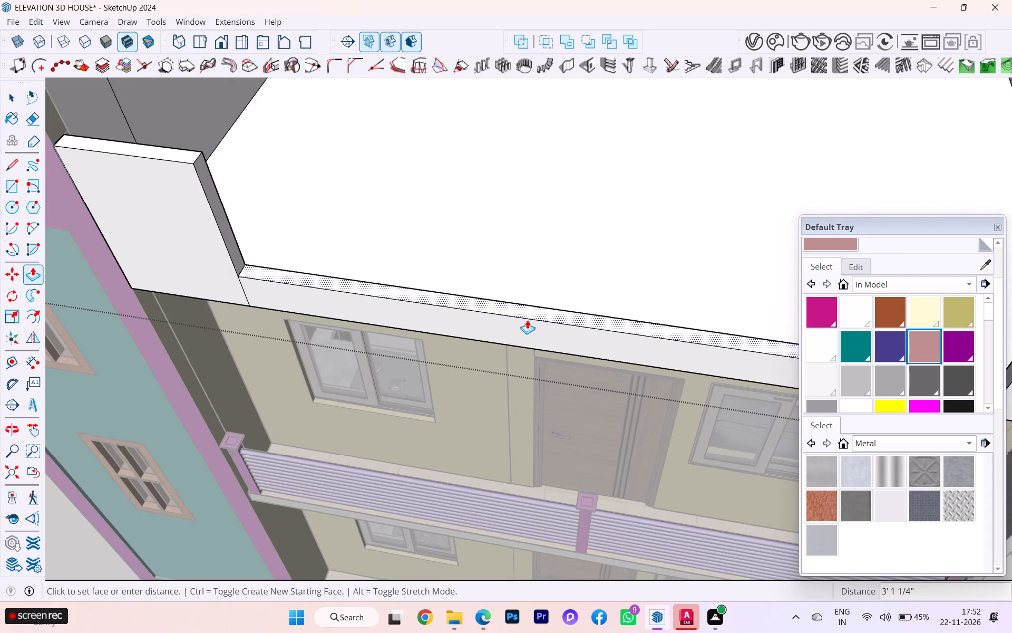
pyautogui.click(527, 322)
# Check the lowered parapet section from the front and close the roof slab group.
pyautogui.scroll(-1, 516, 214)
pyautogui.moveTo(515, 214); pyautogui.dragTo(515, 212, button='middle')
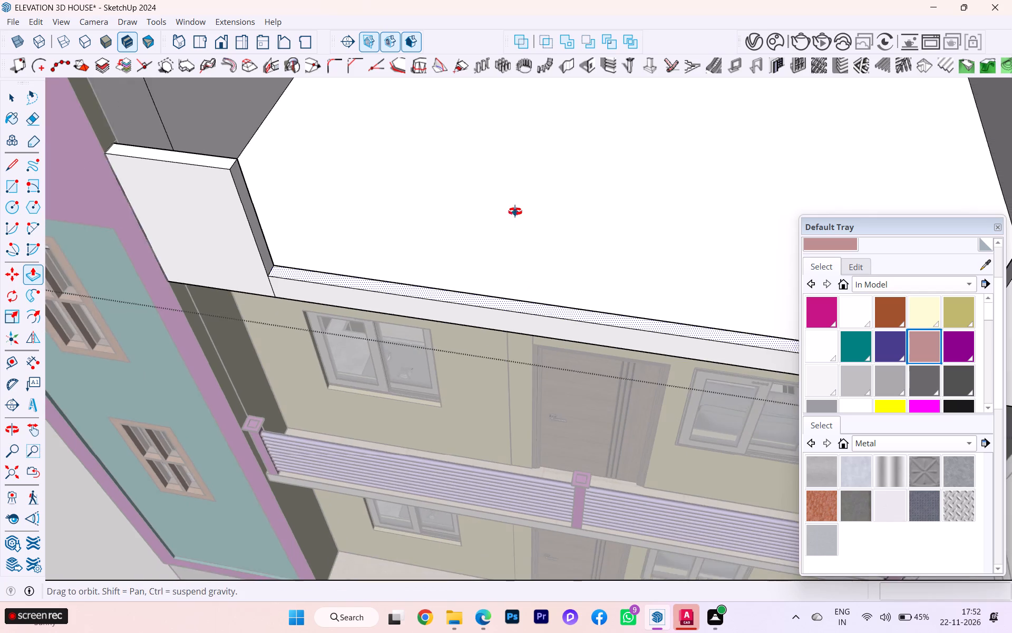
pyautogui.moveTo(515, 212); pyautogui.dragTo(526, 201, button='middle')
pyautogui.scroll(3, 602, 222)
pyautogui.moveTo(607, 216); pyautogui.dragTo(638, 124, button='middle')
pyautogui.scroll(-1, 572, 196)
pyautogui.scroll(1, 568, 206)
pyautogui.scroll(-1, 566, 208)
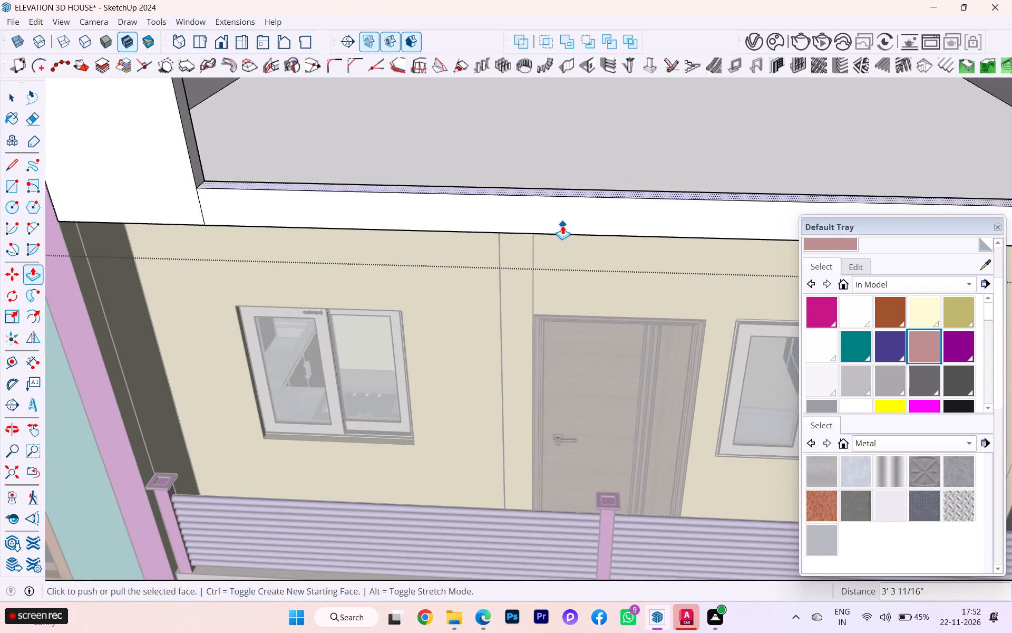
pyautogui.scroll(-1, 587, 255)
pyautogui.scroll(2, 589, 257)
pyautogui.scroll(-3, 593, 260)
pyautogui.scroll(1, 596, 263)
pyautogui.scroll(-6, 597, 264)
pyautogui.scroll(1, 601, 266)
pyautogui.scroll(-1, 601, 266)
pyautogui.scroll(2, 603, 265)
pyautogui.scroll(-1, 603, 264)
pyautogui.scroll(1, 603, 264)
pyautogui.scroll(-2, 592, 236)
pyautogui.scroll(1, 589, 241)
pyautogui.scroll(-1, 589, 241)
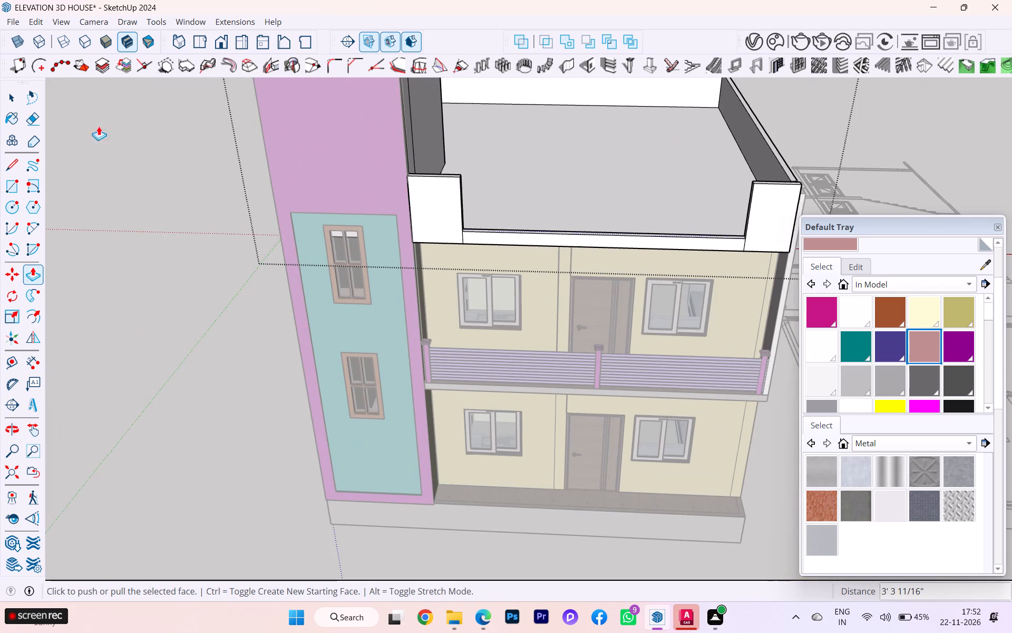
pyautogui.click(11, 100)
pyautogui.click(114, 121)
# Examine the whole front elevation and the roof and balcony corner away from the tower.
pyautogui.scroll(-1, 189, 163)
pyautogui.moveTo(201, 164); pyautogui.dragTo(209, 121, button='middle')
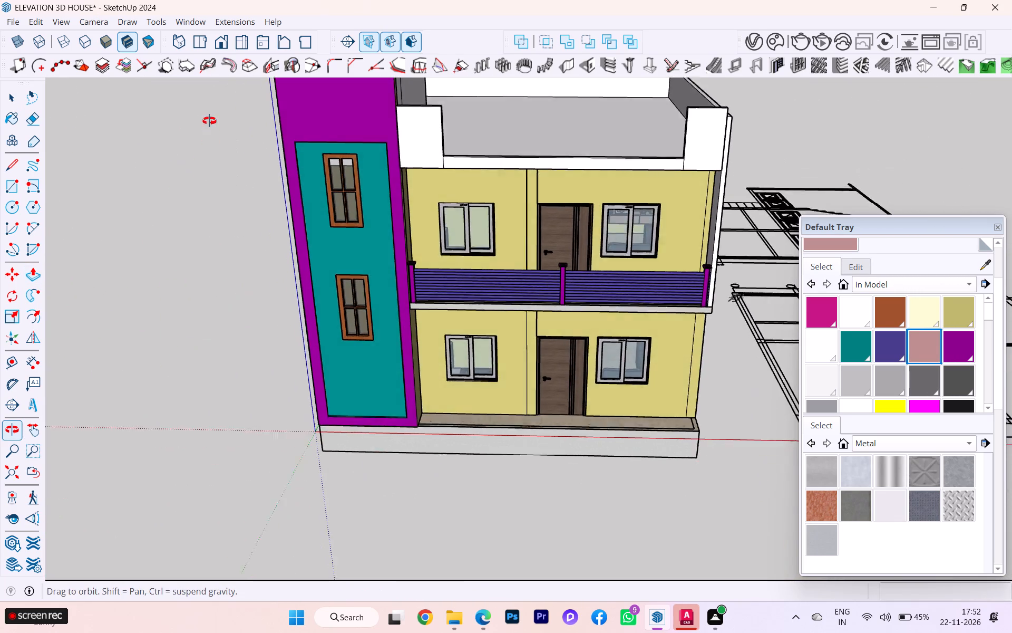
pyautogui.moveTo(209, 121); pyautogui.dragTo(209, 115, button='middle')
pyautogui.scroll(-3, 267, 172)
pyautogui.moveTo(307, 180); pyautogui.dragTo(350, 183, button='middle')
pyautogui.scroll(-2, 395, 174)
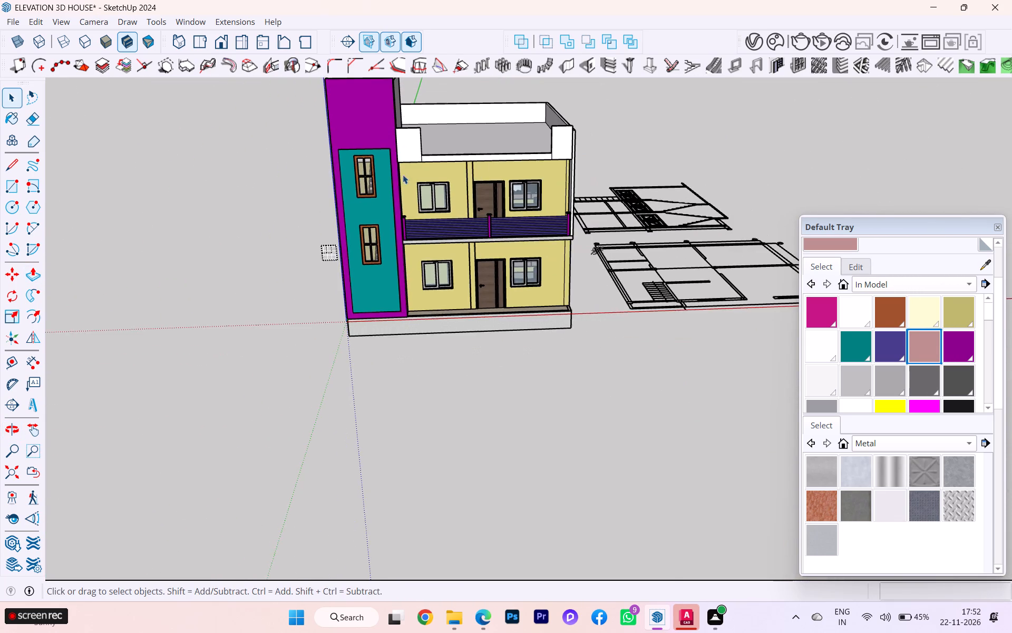
pyautogui.scroll(4, 484, 161)
pyautogui.scroll(2, 643, 140)
pyautogui.moveTo(642, 141); pyautogui.dragTo(422, 161, button='middle')
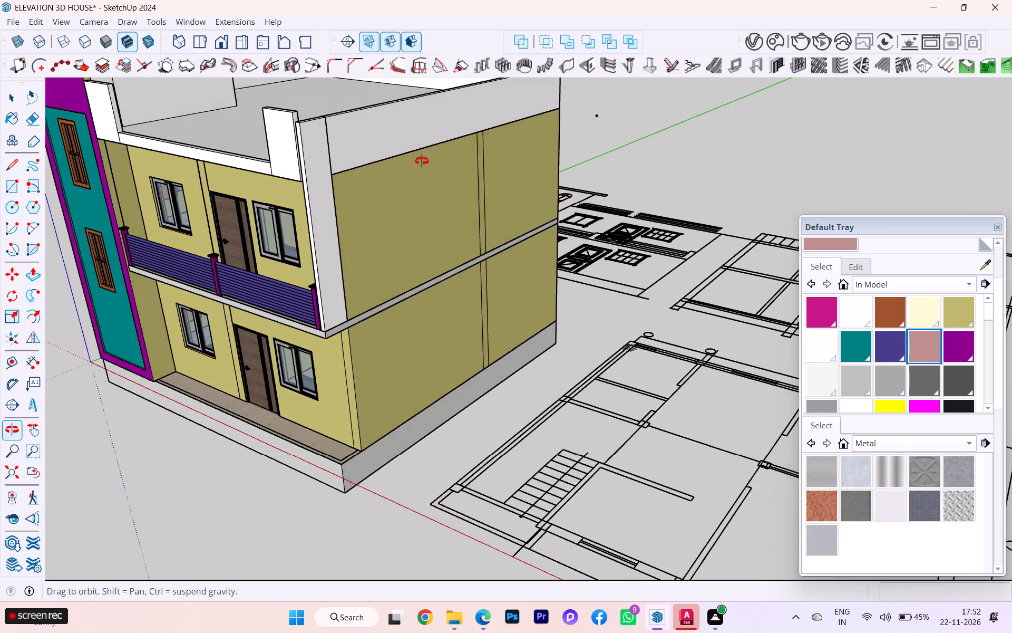
pyautogui.moveTo(422, 161); pyautogui.dragTo(455, 210, button='middle')
pyautogui.scroll(1, 347, 201)
pyautogui.scroll(-1, 346, 201)
pyautogui.scroll(4, 345, 202)
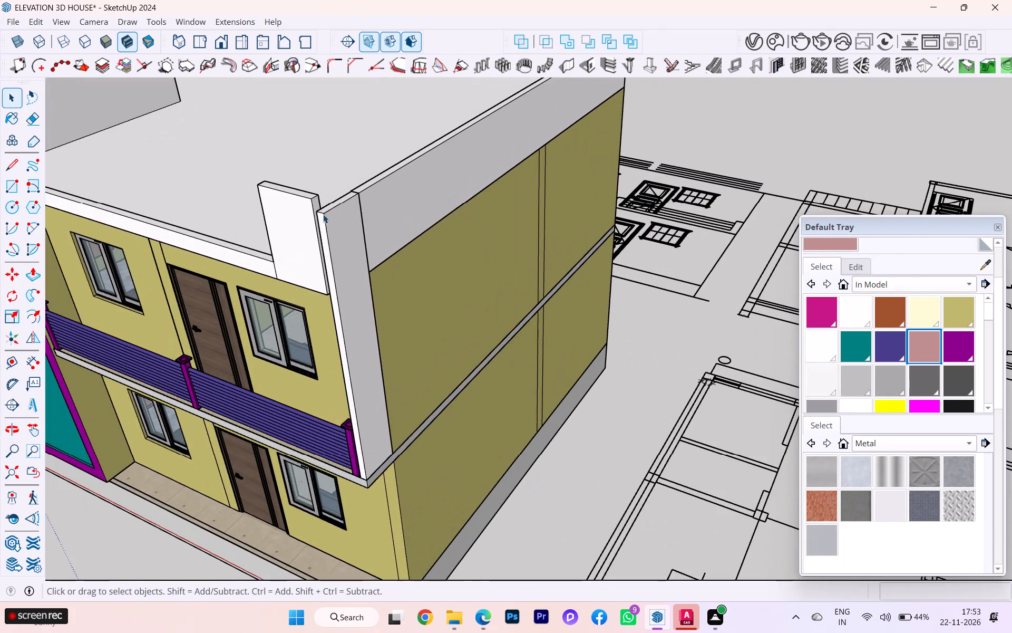
pyautogui.moveTo(326, 215); pyautogui.dragTo(628, 155, button='middle')
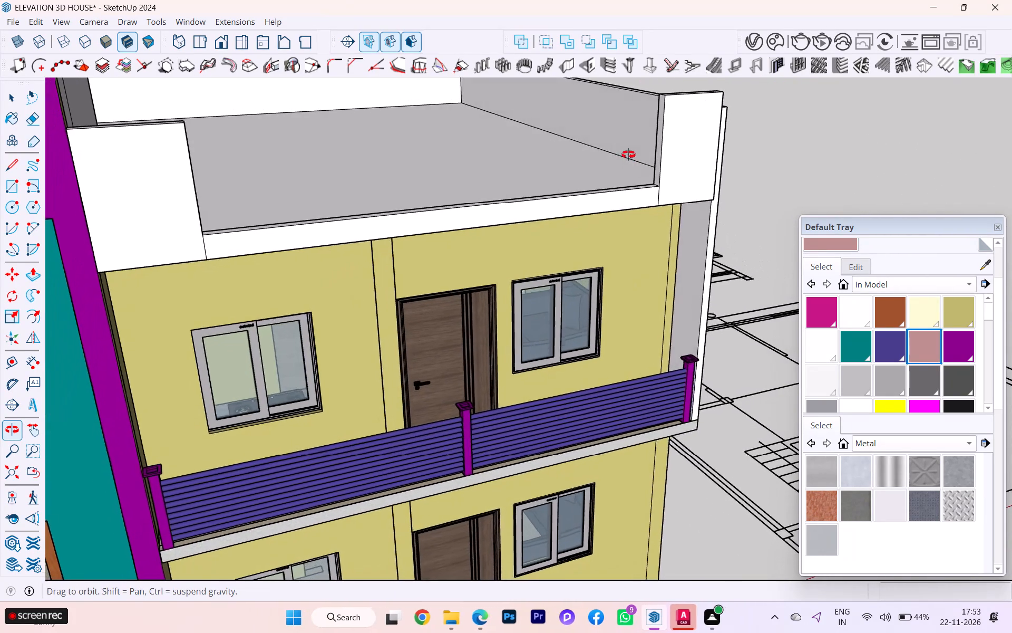
pyautogui.moveTo(628, 155); pyautogui.dragTo(636, 101, button='middle')
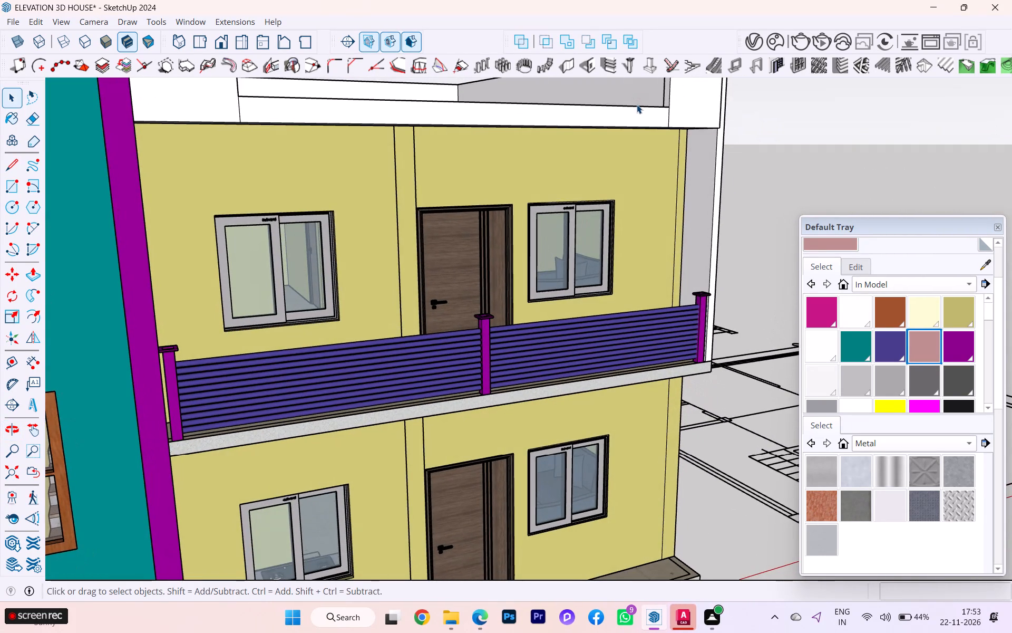
pyautogui.scroll(-1, 637, 104)
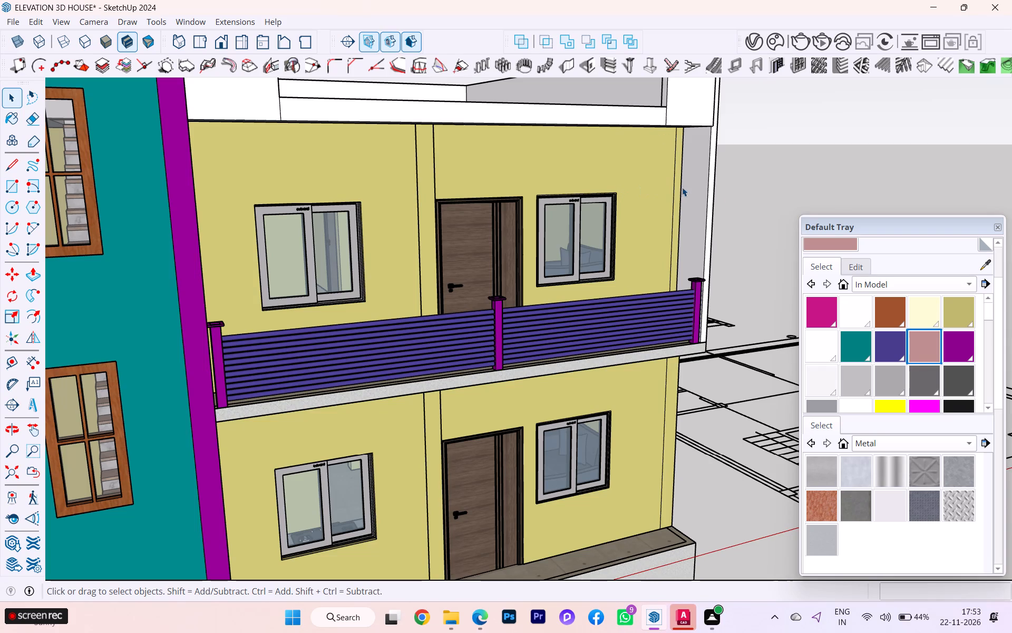
# Delete the full-height white side wall strip at the upper balcony's end away from the tower.
pyautogui.moveTo(746, 201); pyautogui.dragTo(409, 204, button='middle')
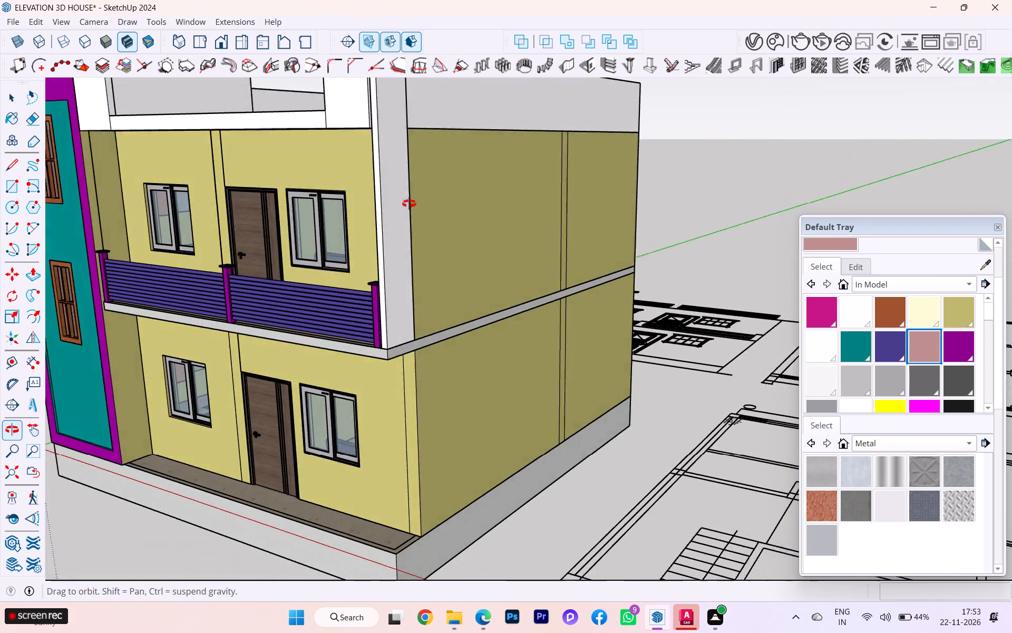
pyautogui.moveTo(409, 204); pyautogui.dragTo(251, 214, button='middle')
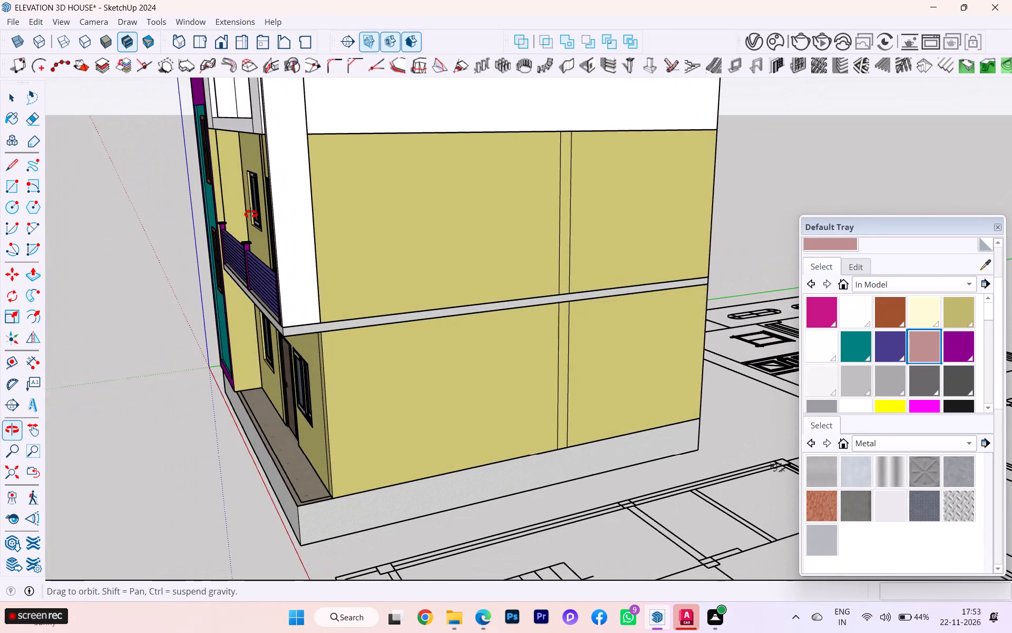
pyautogui.moveTo(251, 214); pyautogui.dragTo(797, 183, button='middle')
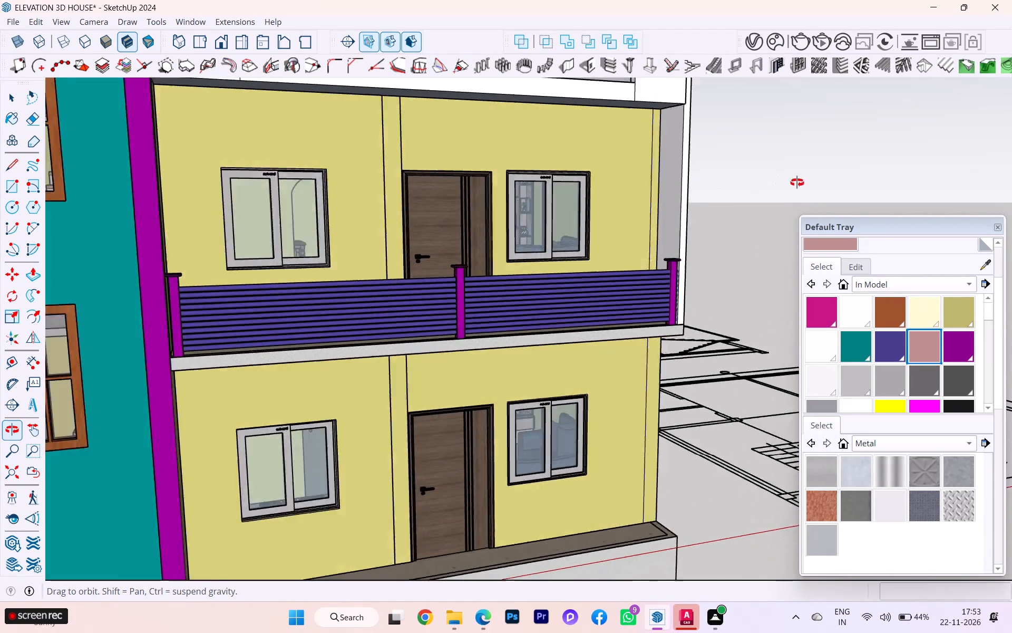
pyautogui.moveTo(797, 183); pyautogui.dragTo(184, 225, button='middle')
pyautogui.scroll(1, 192, 202)
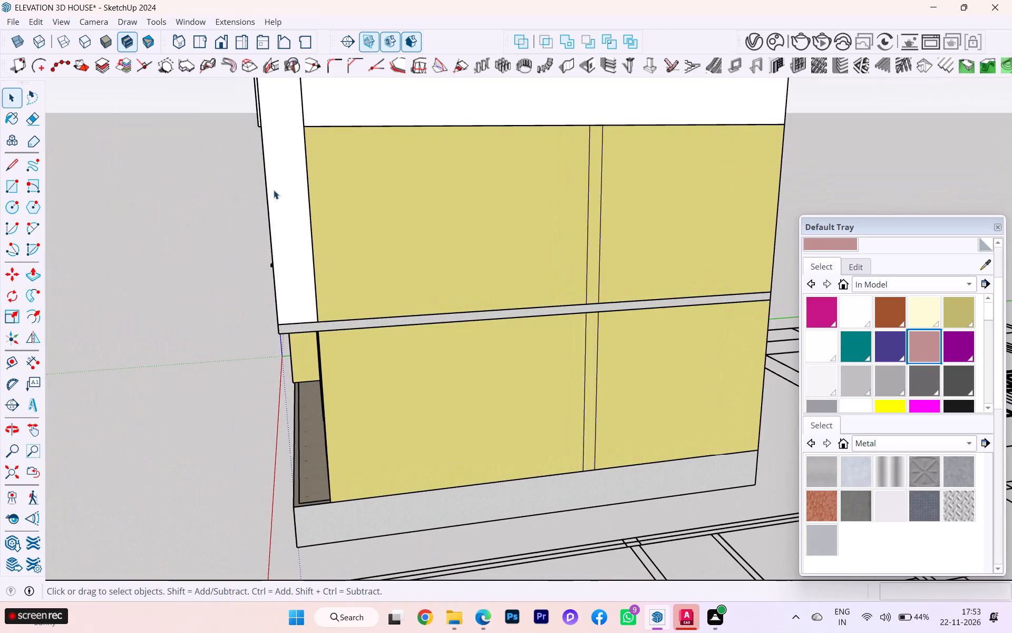
pyautogui.click(287, 189)
pyautogui.moveTo(300, 195); pyautogui.dragTo(454, 216, button='middle')
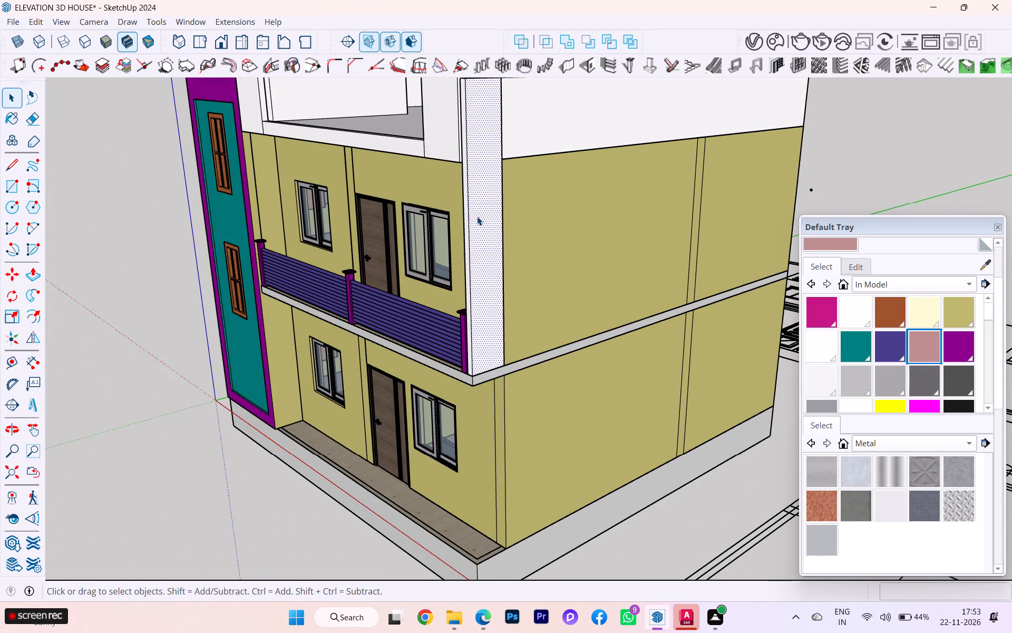
pyautogui.tripleClick(477, 216)
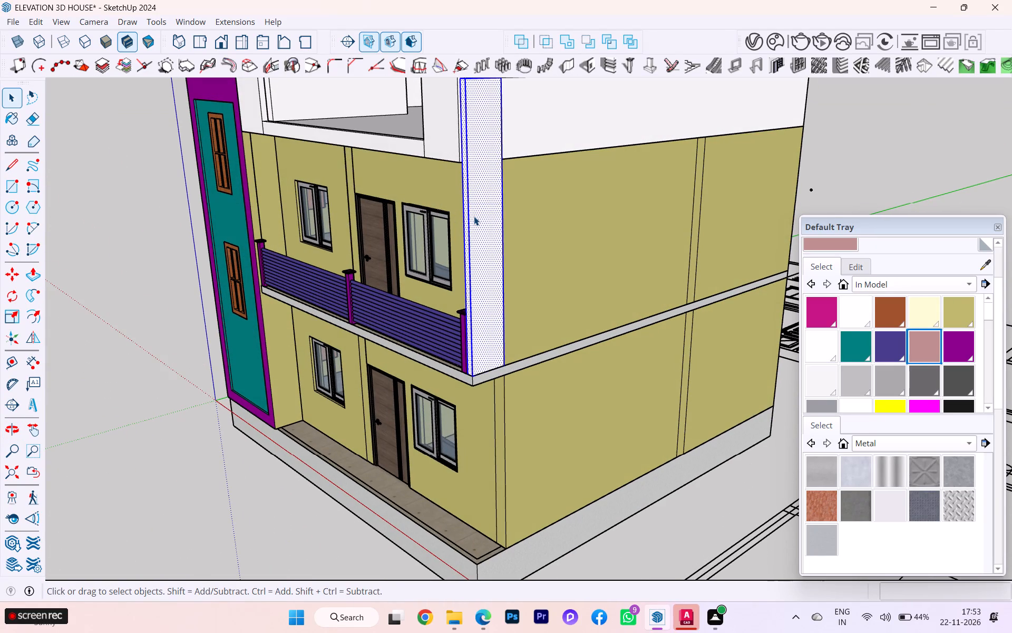
pyautogui.press('Delete')
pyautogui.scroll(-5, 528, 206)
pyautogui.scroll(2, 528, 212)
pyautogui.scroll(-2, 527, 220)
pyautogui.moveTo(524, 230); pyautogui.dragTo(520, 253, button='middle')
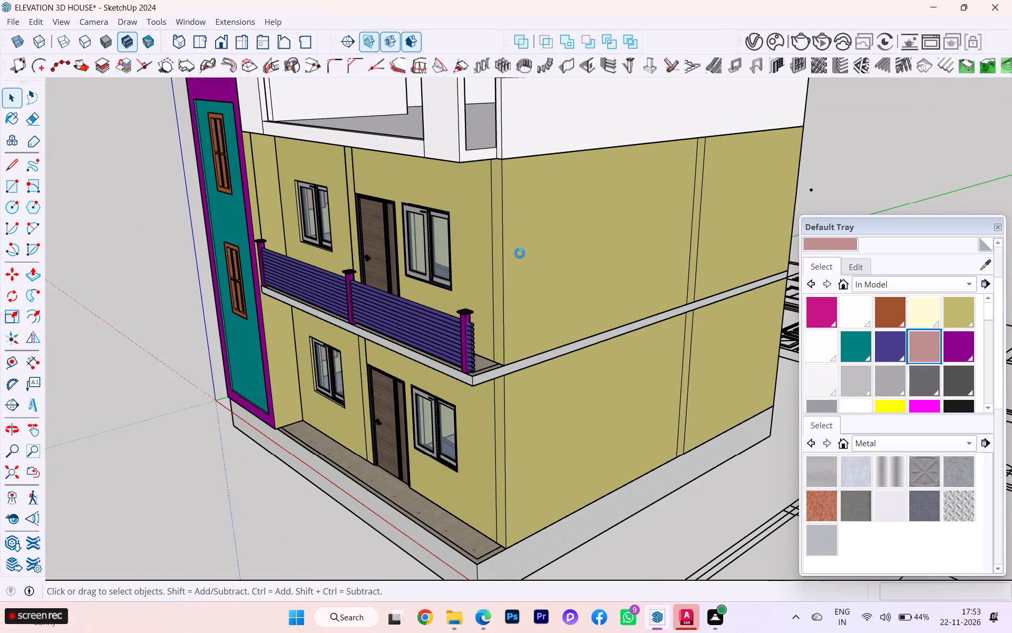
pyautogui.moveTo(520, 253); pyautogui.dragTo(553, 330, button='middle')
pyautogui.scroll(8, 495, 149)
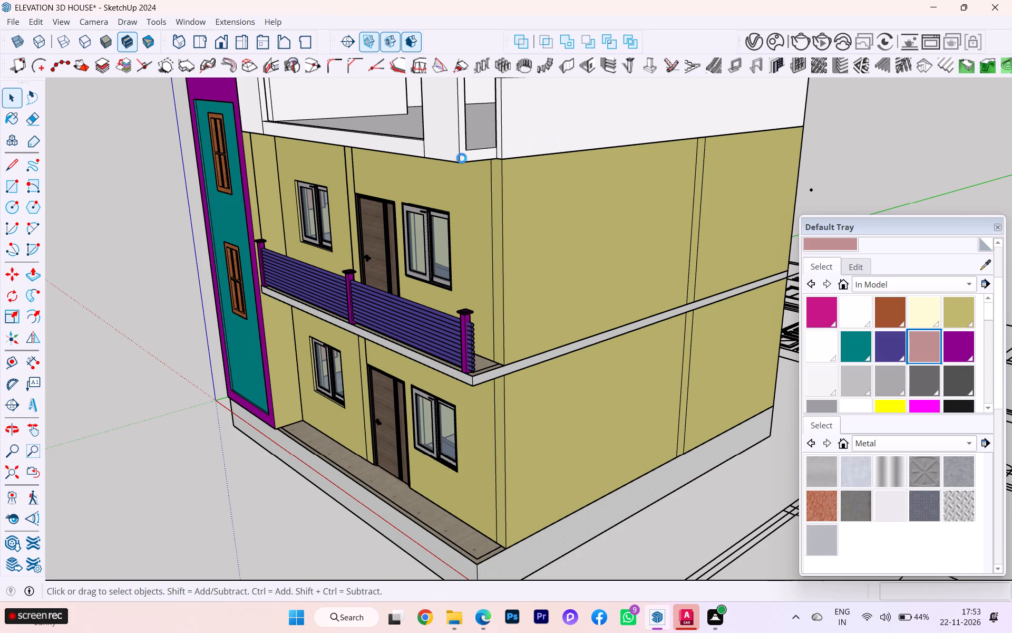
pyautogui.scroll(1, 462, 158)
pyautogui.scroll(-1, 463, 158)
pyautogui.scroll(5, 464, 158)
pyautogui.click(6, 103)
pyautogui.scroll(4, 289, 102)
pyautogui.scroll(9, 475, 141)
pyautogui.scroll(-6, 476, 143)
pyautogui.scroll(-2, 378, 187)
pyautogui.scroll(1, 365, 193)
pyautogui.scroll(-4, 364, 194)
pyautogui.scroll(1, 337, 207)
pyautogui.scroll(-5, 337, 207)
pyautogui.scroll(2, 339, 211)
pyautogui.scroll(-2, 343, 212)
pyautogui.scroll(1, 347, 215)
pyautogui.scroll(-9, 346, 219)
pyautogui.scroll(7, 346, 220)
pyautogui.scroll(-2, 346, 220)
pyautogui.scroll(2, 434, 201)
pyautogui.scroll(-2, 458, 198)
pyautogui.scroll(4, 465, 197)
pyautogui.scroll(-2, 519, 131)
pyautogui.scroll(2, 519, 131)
# Open the roof parapet group and pull the side parapet's narrow end face about 2' 1 13/16" forward to the front parapet's corner.
pyautogui.scroll(6, 519, 131)
pyautogui.scroll(-1, 501, 114)
pyautogui.scroll(2, 502, 114)
pyautogui.scroll(-1, 502, 114)
pyautogui.scroll(5, 503, 114)
pyautogui.scroll(-1, 532, 127)
pyautogui.scroll(1, 532, 127)
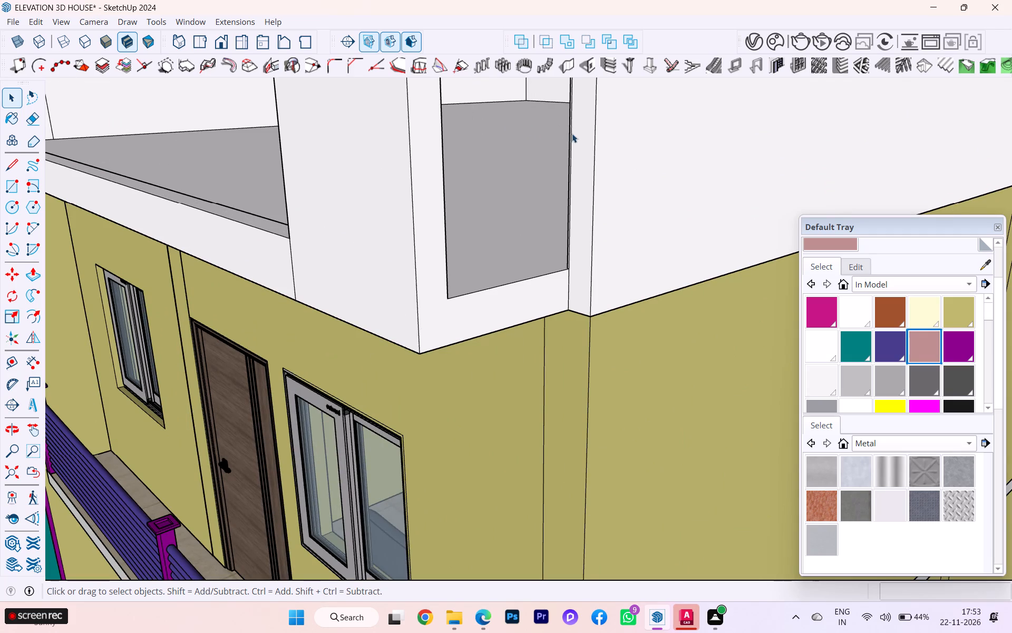
pyautogui.click(579, 134)
pyautogui.doubleClick(583, 136)
pyautogui.click(583, 136)
pyautogui.click(583, 136)
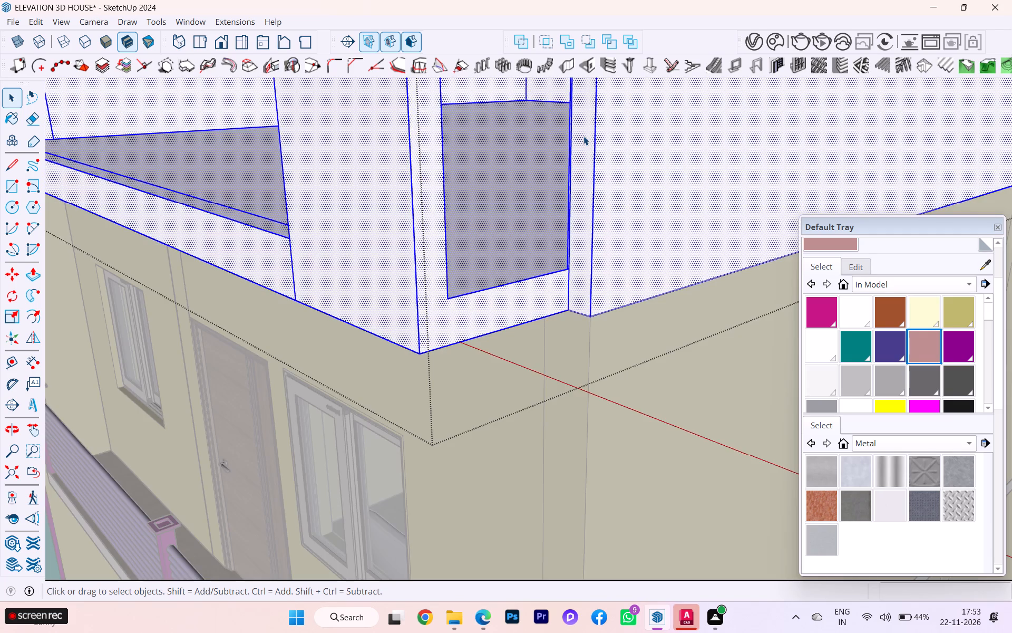
pyautogui.click(583, 138)
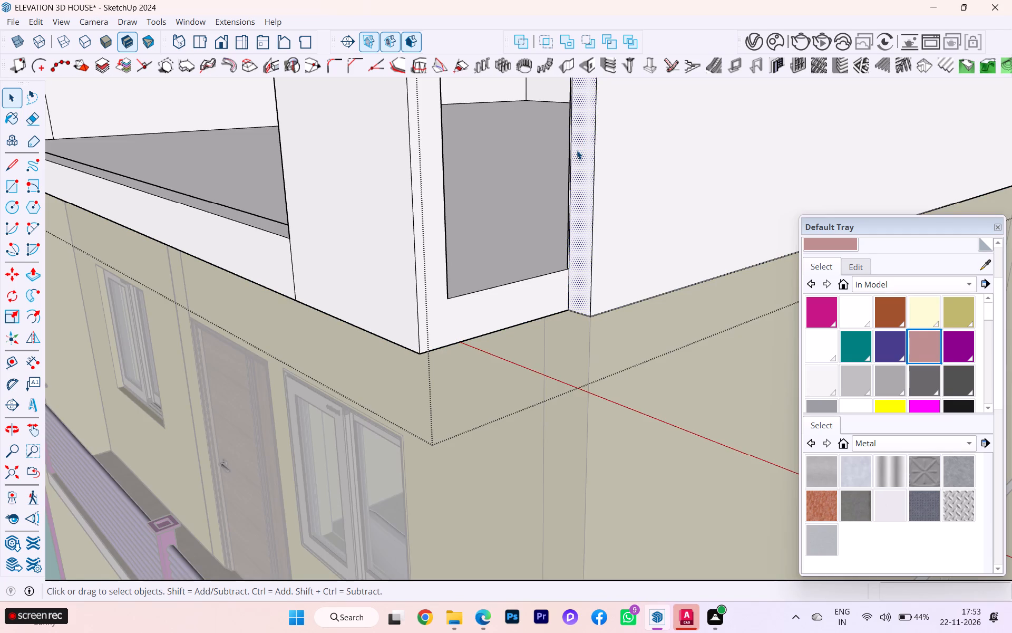
pyautogui.press('p')
pyautogui.click(576, 150)
pyautogui.click(410, 129)
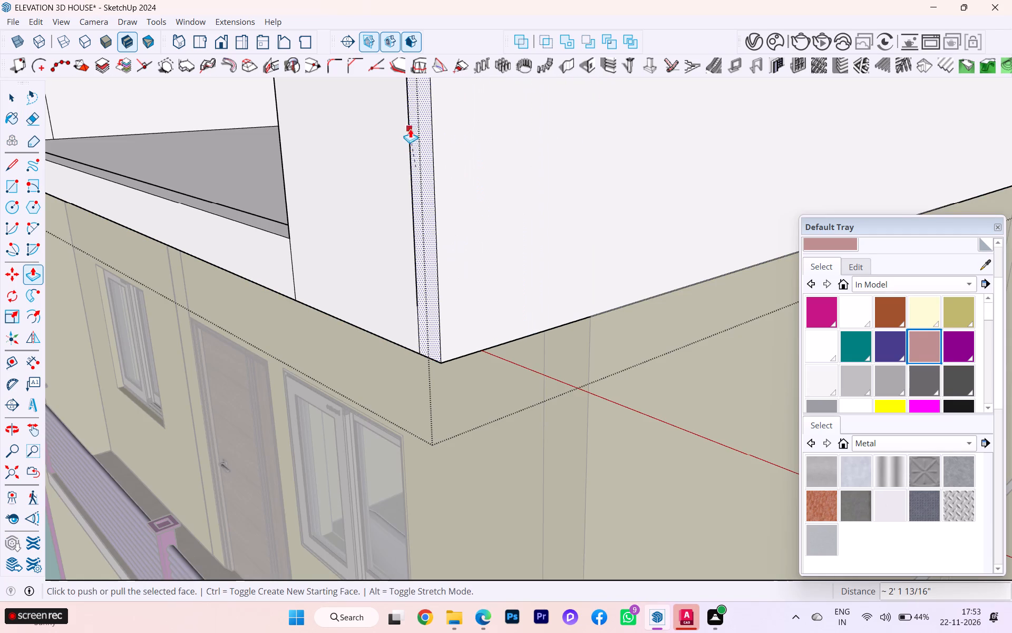
# Examine from above the corner where the extended side parapet meets the taller front parapet end section.
pyautogui.scroll(-9, 500, 147)
pyautogui.moveTo(508, 152); pyautogui.dragTo(626, 162, button='middle')
pyautogui.scroll(-4, 626, 189)
pyautogui.scroll(2, 624, 195)
pyautogui.scroll(-1, 624, 195)
pyautogui.moveTo(616, 202); pyautogui.dragTo(609, 230, button='middle')
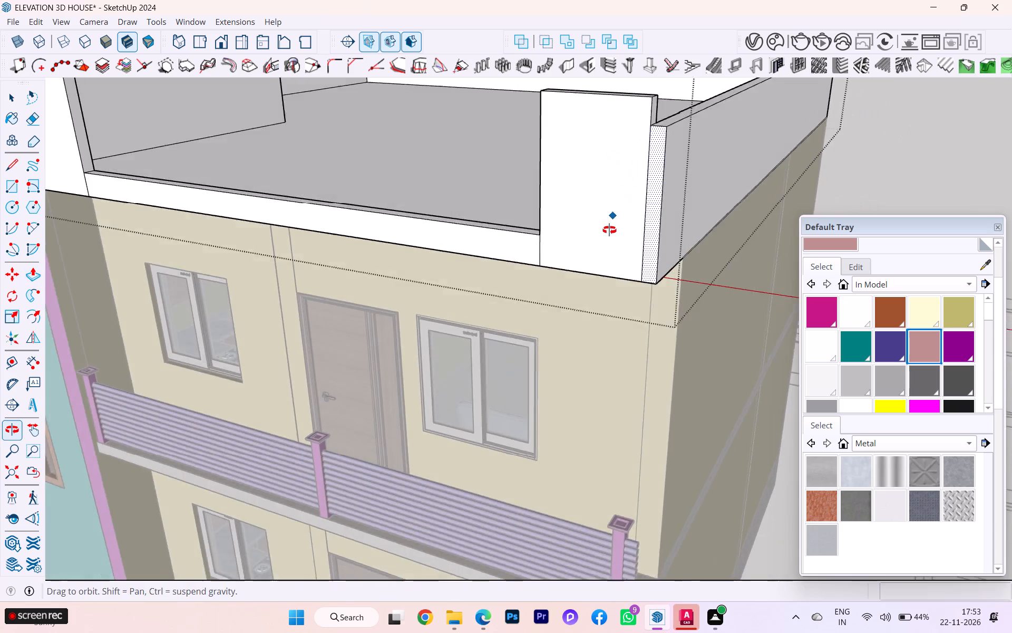
pyautogui.moveTo(609, 230); pyautogui.dragTo(602, 267, button='middle')
pyautogui.scroll(1, 673, 195)
pyautogui.scroll(-1, 673, 195)
pyautogui.scroll(9, 673, 194)
pyautogui.scroll(-1, 656, 197)
pyautogui.scroll(8, 656, 198)
pyautogui.scroll(4, 618, 151)
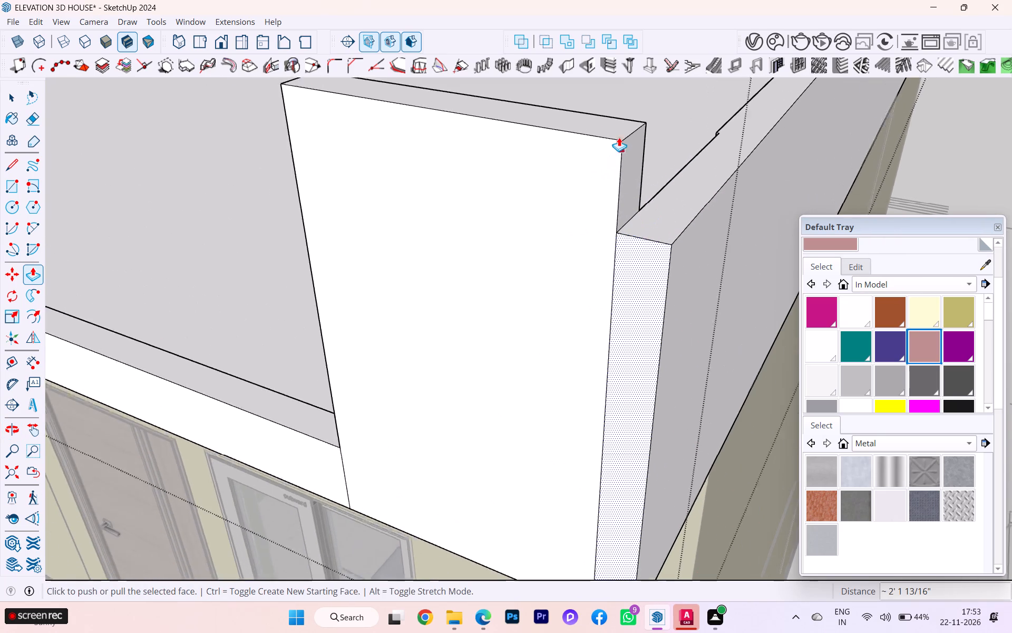
pyautogui.click(13, 99)
pyautogui.scroll(-2, 271, 110)
pyautogui.scroll(3, 286, 108)
pyautogui.scroll(-6, 397, 132)
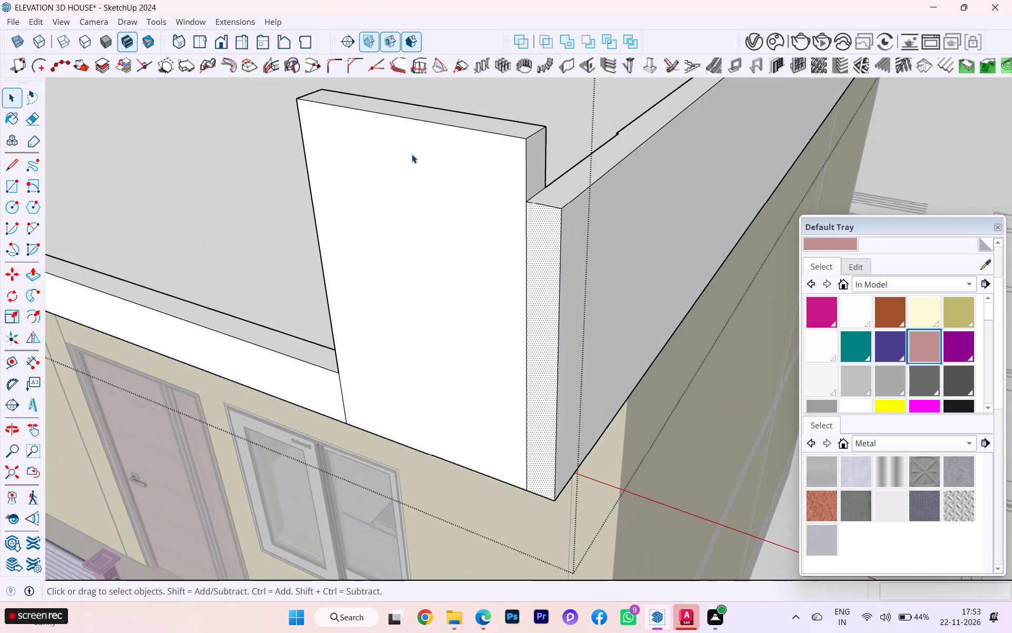
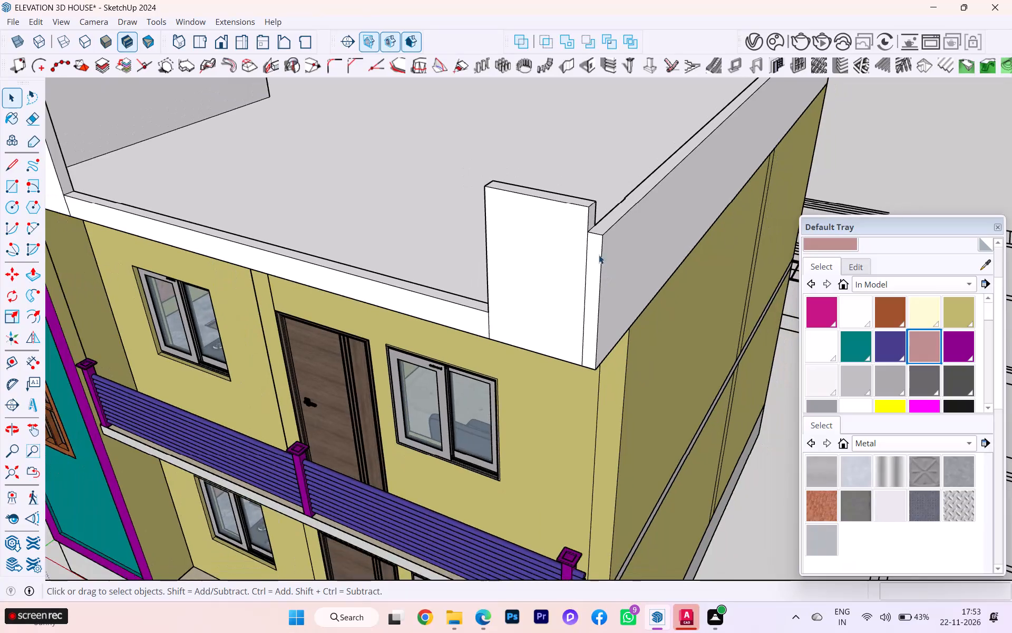
# Open the roof parapet group and delete the vertical seam where the side parapet's end meets the raised front end section.
pyautogui.scroll(2, 597, 239)
pyautogui.scroll(-1, 612, 223)
pyautogui.moveTo(645, 229); pyautogui.dragTo(736, 230, button='middle')
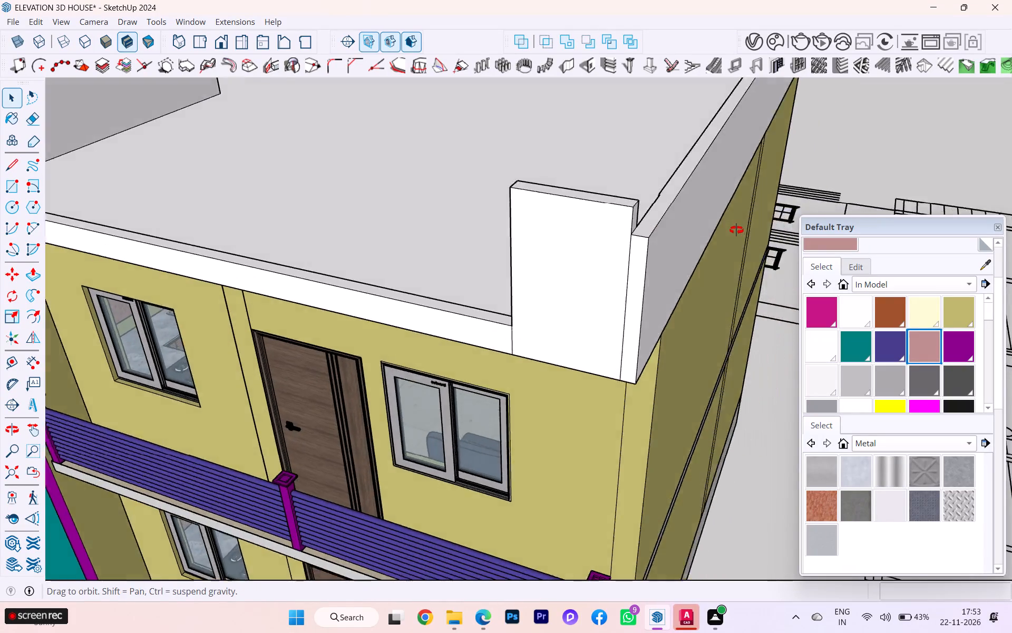
pyautogui.moveTo(736, 230); pyautogui.dragTo(737, 229, button='middle')
pyautogui.scroll(-10, 698, 222)
pyautogui.scroll(-1, 655, 225)
pyautogui.moveTo(655, 225); pyautogui.dragTo(621, 196, button='middle')
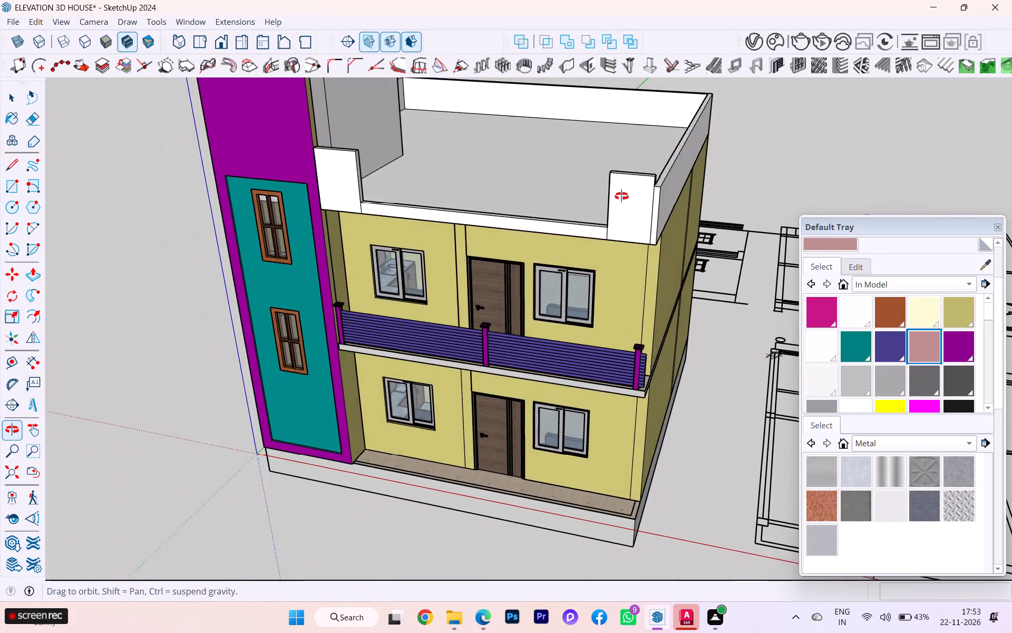
pyautogui.moveTo(621, 196); pyautogui.dragTo(694, 161, button='middle')
pyautogui.moveTo(695, 160); pyautogui.dragTo(612, 164, button='middle')
pyautogui.scroll(7, 638, 147)
pyautogui.click(608, 165)
pyautogui.doubleClick(608, 165)
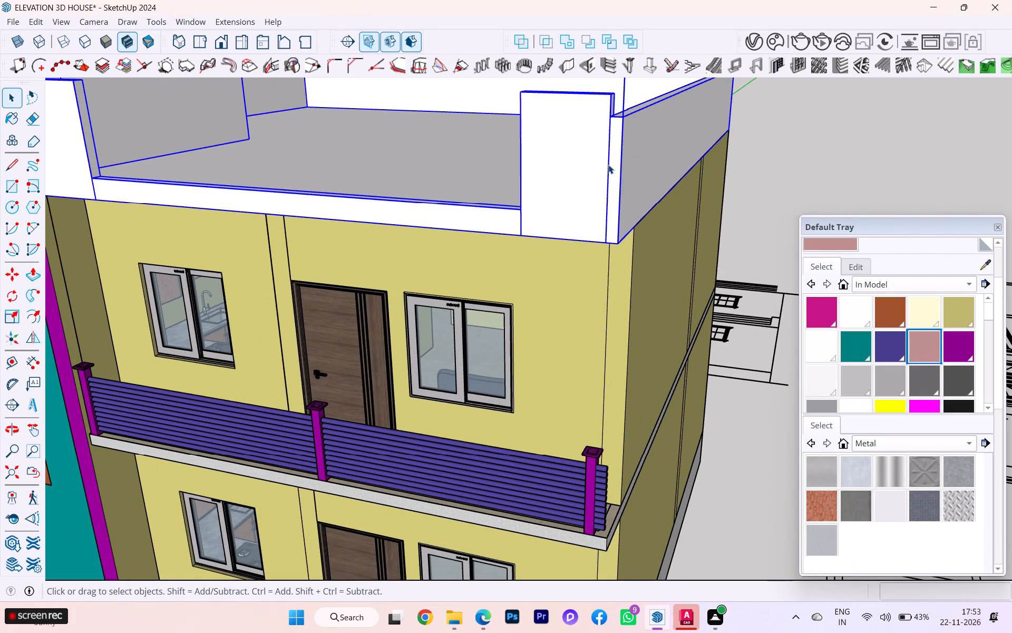
pyautogui.click(609, 159)
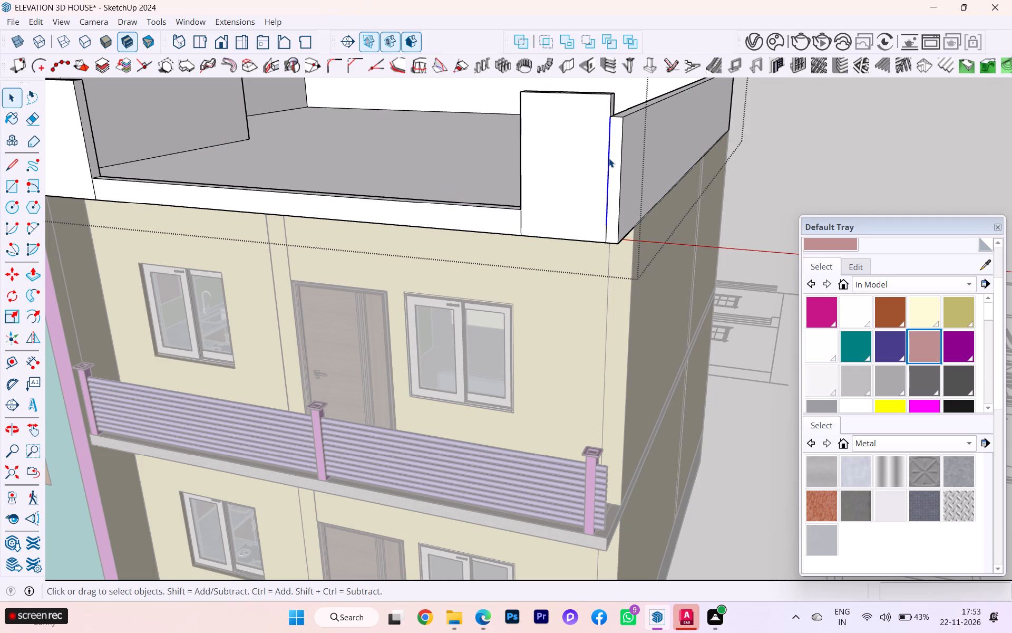
pyautogui.press('Delete')
# Delete the short leftover vertical edge at the bottom of the raised front end section near the outer corner.
pyautogui.scroll(5, 643, 261)
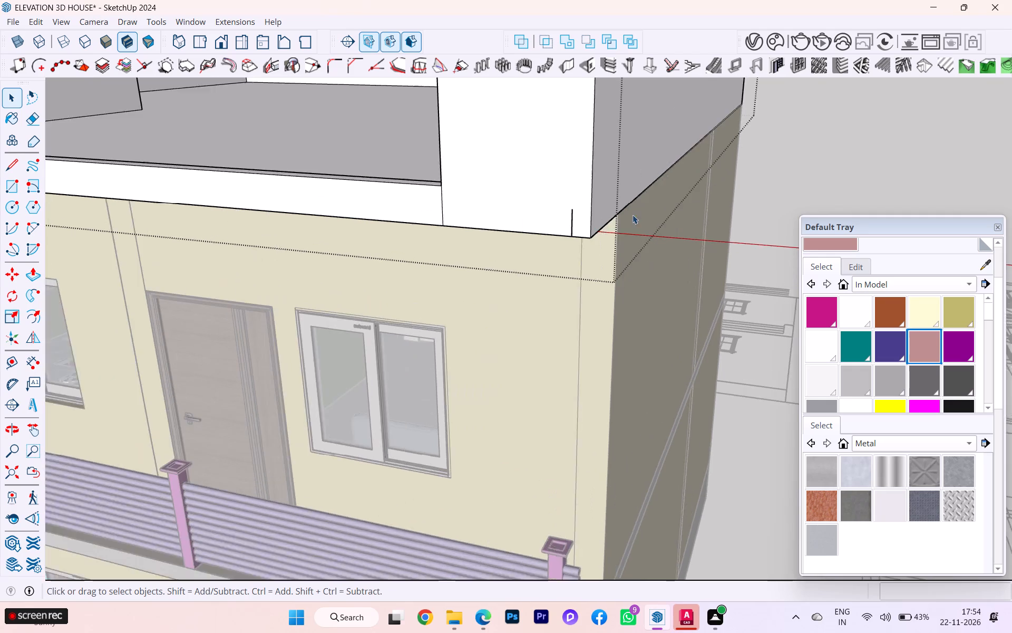
pyautogui.scroll(-1, 630, 216)
pyautogui.scroll(6, 629, 216)
pyautogui.click(557, 221)
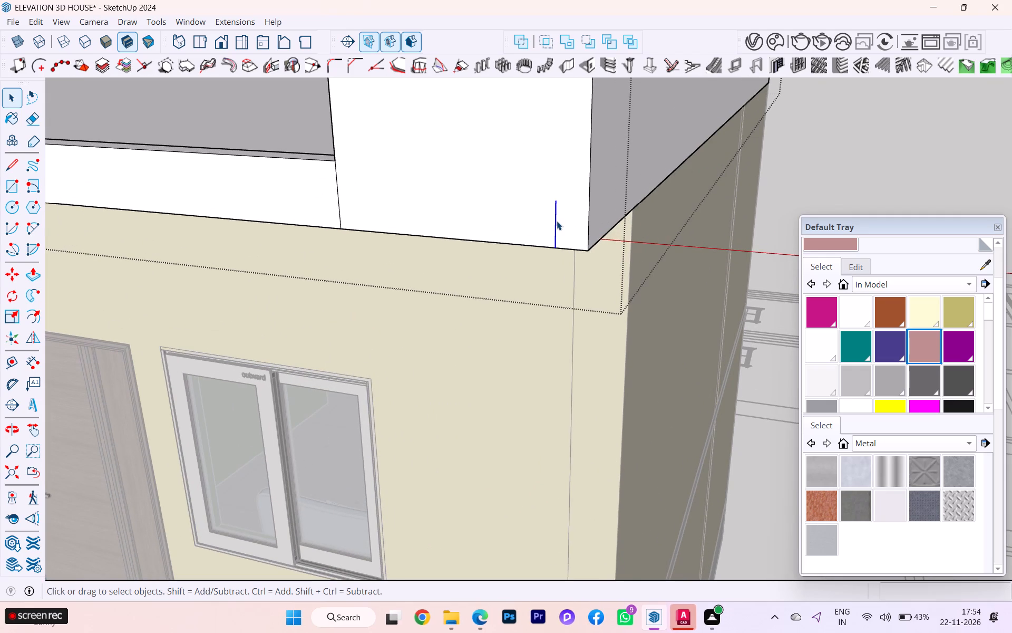
pyautogui.press('Delete')
# Delete the vertical seam between the low front parapet and the raised end section away from the tower.
pyautogui.scroll(-2, 590, 226)
pyautogui.scroll(2, 591, 227)
pyautogui.scroll(-2, 591, 227)
pyautogui.scroll(2, 376, 192)
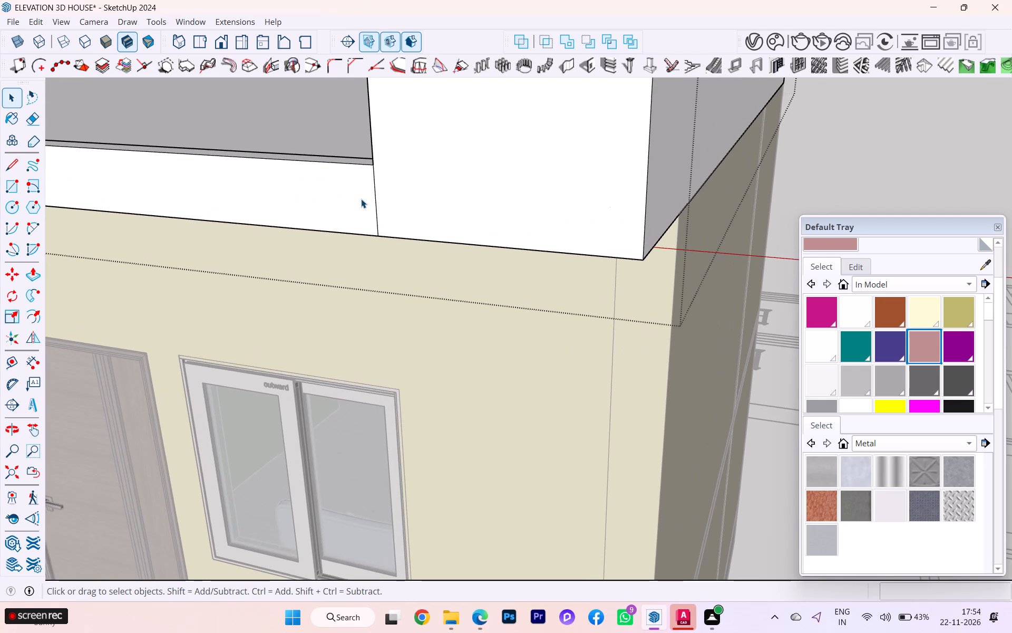
pyautogui.click(374, 192)
pyautogui.press('Delete')
# Delete the matching vertical seam between the low front parapet and the tower-side end section, and close the parapet group.
pyautogui.scroll(-10, 418, 210)
pyautogui.scroll(3, 648, 214)
pyautogui.scroll(-1, 649, 214)
pyautogui.scroll(-1, 519, 218)
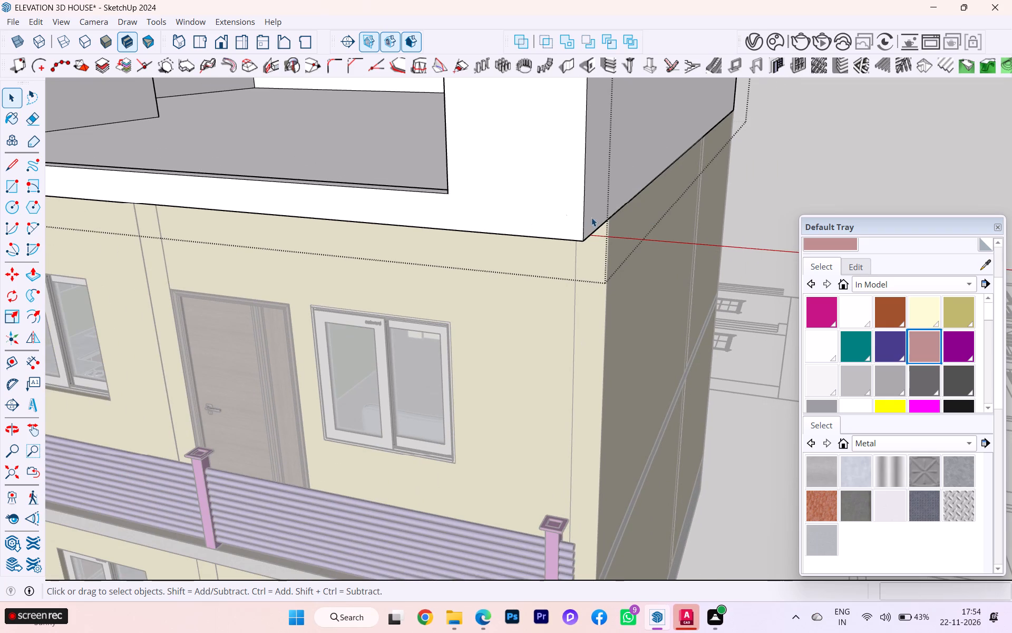
pyautogui.scroll(-1, 623, 214)
pyautogui.moveTo(629, 214); pyautogui.dragTo(844, 197, button='middle')
pyautogui.scroll(-1, 830, 180)
pyautogui.scroll(1, 829, 180)
pyautogui.scroll(-2, 829, 180)
pyautogui.scroll(2, 829, 180)
pyautogui.scroll(-1, 829, 180)
pyautogui.scroll(1, 829, 182)
pyautogui.scroll(-1, 829, 184)
pyautogui.scroll(1, 829, 184)
pyautogui.scroll(-5, 829, 184)
pyautogui.scroll(1, 485, 199)
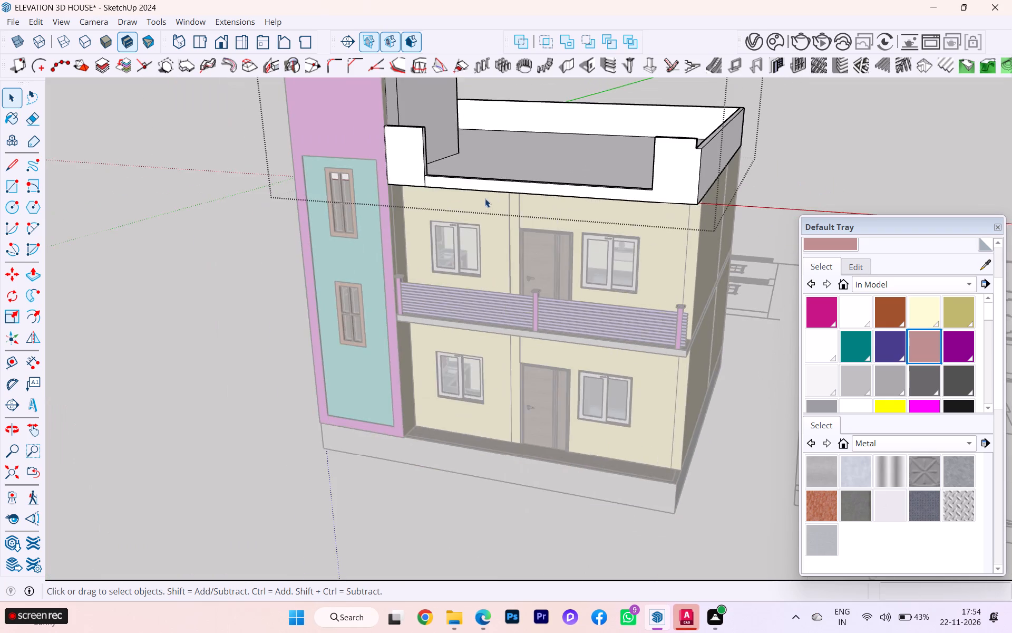
pyautogui.scroll(5, 485, 198)
pyautogui.scroll(-1, 382, 185)
pyautogui.scroll(2, 382, 185)
pyautogui.scroll(-1, 382, 185)
pyautogui.scroll(4, 382, 185)
pyautogui.scroll(-3, 387, 175)
pyautogui.scroll(3, 387, 175)
pyautogui.click(397, 158)
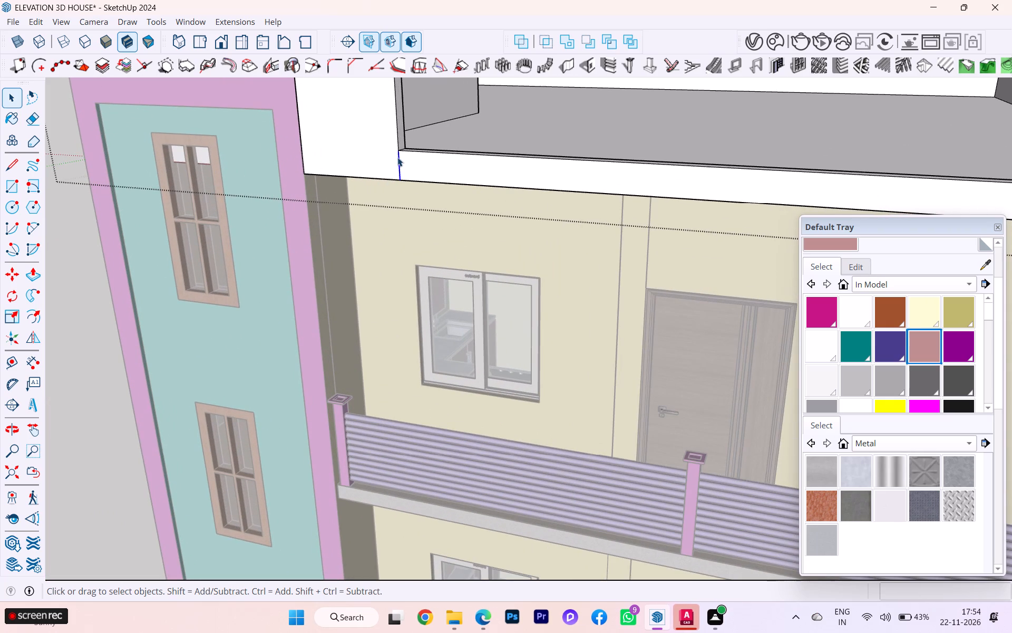
pyautogui.press('Delete')
pyautogui.scroll(-2, 663, 170)
pyautogui.scroll(1, 663, 170)
pyautogui.scroll(-4, 663, 170)
pyautogui.scroll(1, 504, 166)
pyautogui.scroll(-1, 503, 166)
pyautogui.scroll(2, 497, 168)
pyautogui.scroll(-3, 482, 194)
pyautogui.moveTo(497, 217); pyautogui.dragTo(597, 302, button='middle')
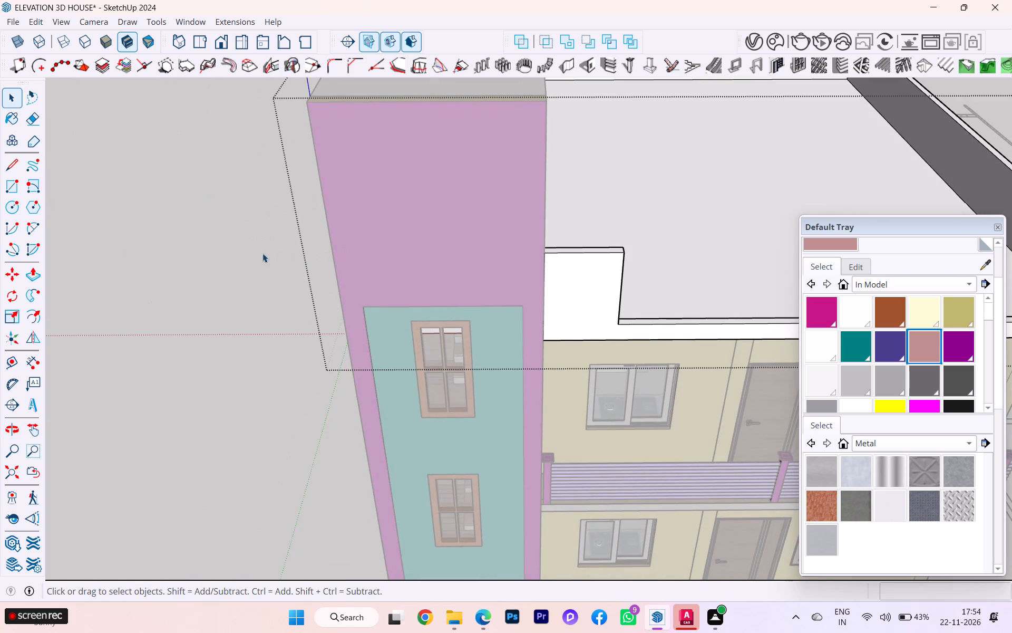
pyautogui.click(260, 253)
# Start a Type B MajRail rail, 24" high with 2" run offset, with its first pole on the low front parapet's tower-side end.
pyautogui.scroll(-5, 224, 219)
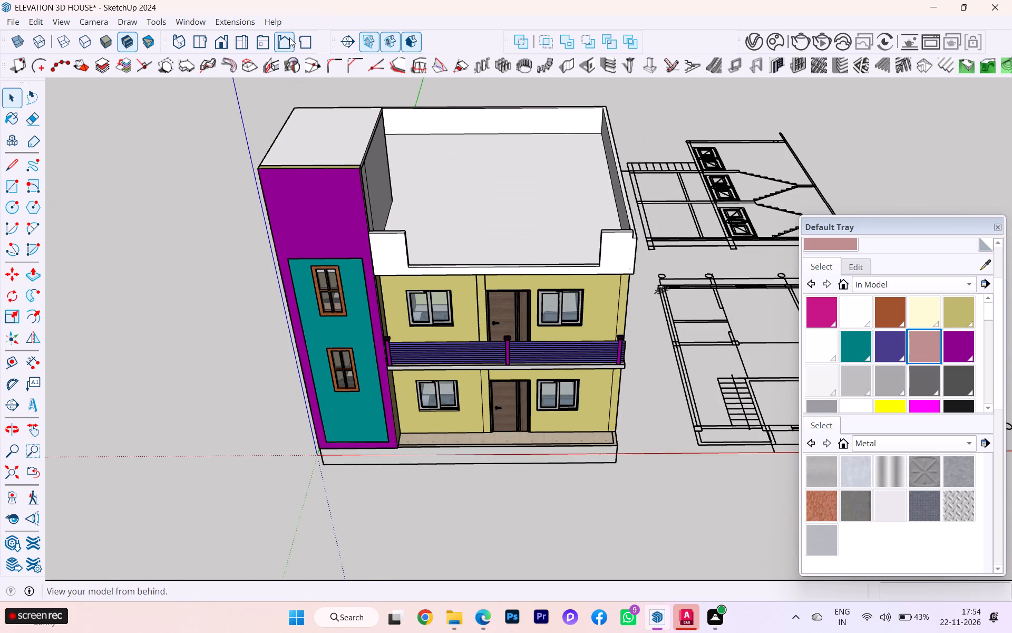
pyautogui.click(238, 21)
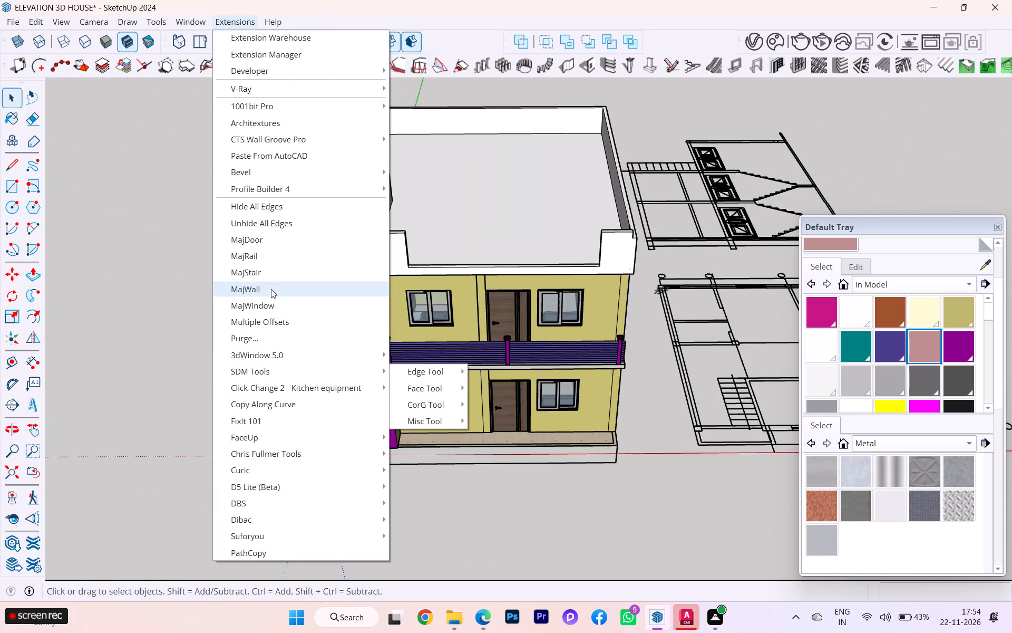
pyautogui.click(270, 253)
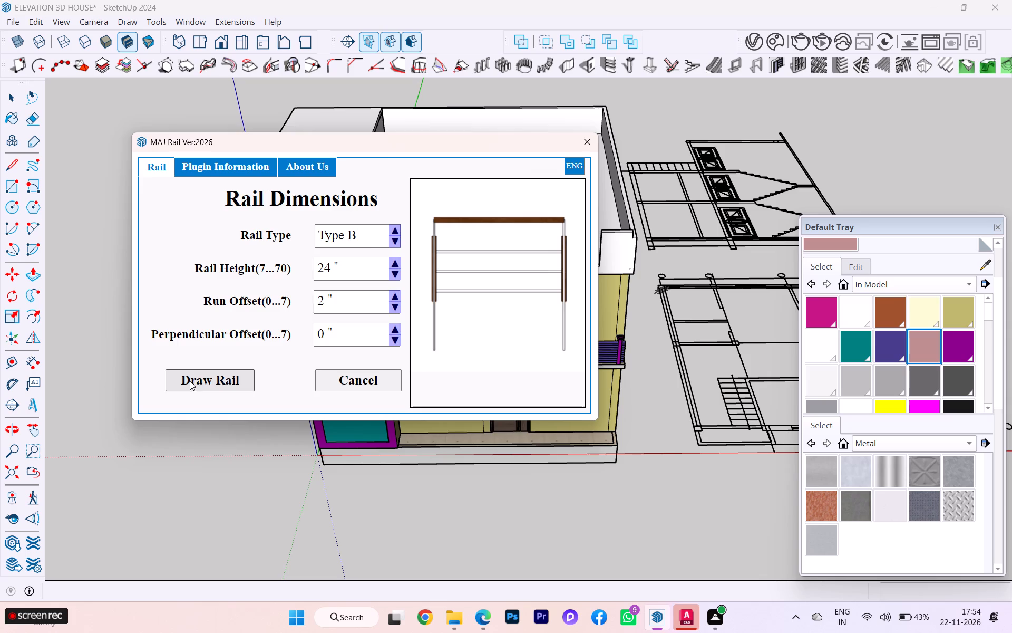
pyautogui.click(196, 375)
pyautogui.scroll(5, 461, 284)
pyautogui.scroll(-1, 444, 268)
pyautogui.scroll(4, 444, 268)
pyautogui.scroll(-1, 410, 268)
pyautogui.scroll(3, 410, 268)
pyautogui.moveTo(375, 270); pyautogui.dragTo(374, 270, button='middle')
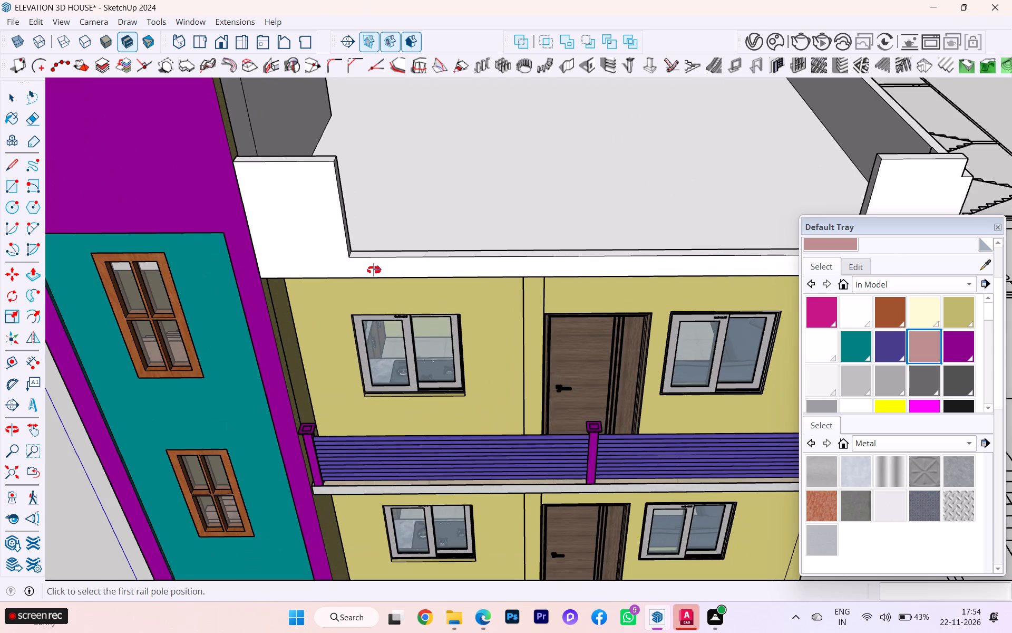
pyautogui.moveTo(374, 270); pyautogui.dragTo(290, 285, button='middle')
pyautogui.scroll(-1, 316, 227)
pyautogui.scroll(13, 316, 227)
pyautogui.scroll(-1, 319, 236)
pyautogui.scroll(7, 319, 236)
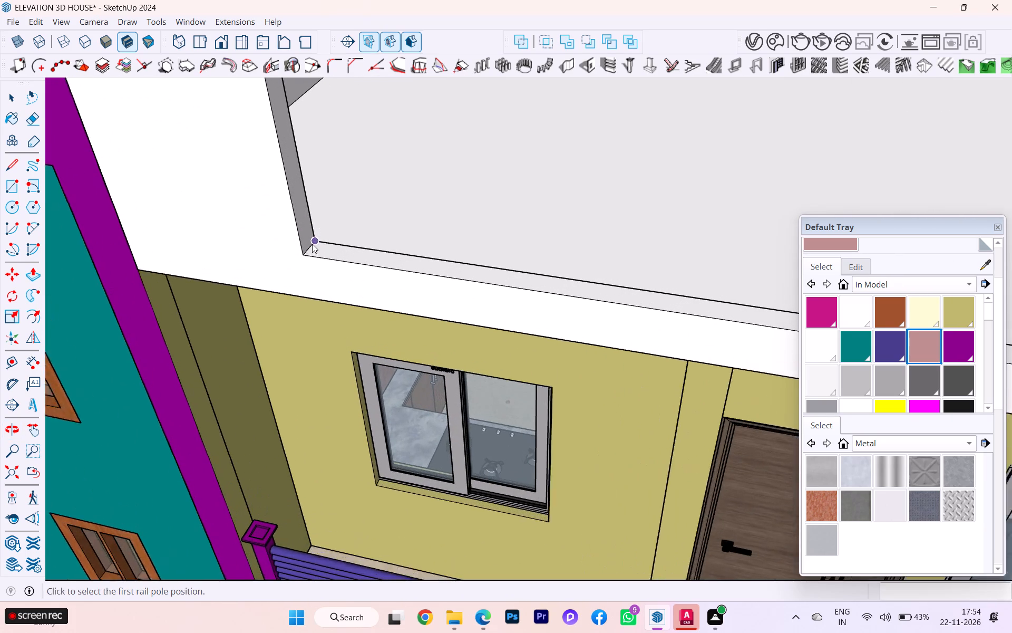
pyautogui.click(310, 250)
# Set the second, third and fourth rail poles along the low front parapet's top, spaced a little over 2' apart.
pyautogui.scroll(-2, 502, 283)
pyautogui.scroll(1, 502, 283)
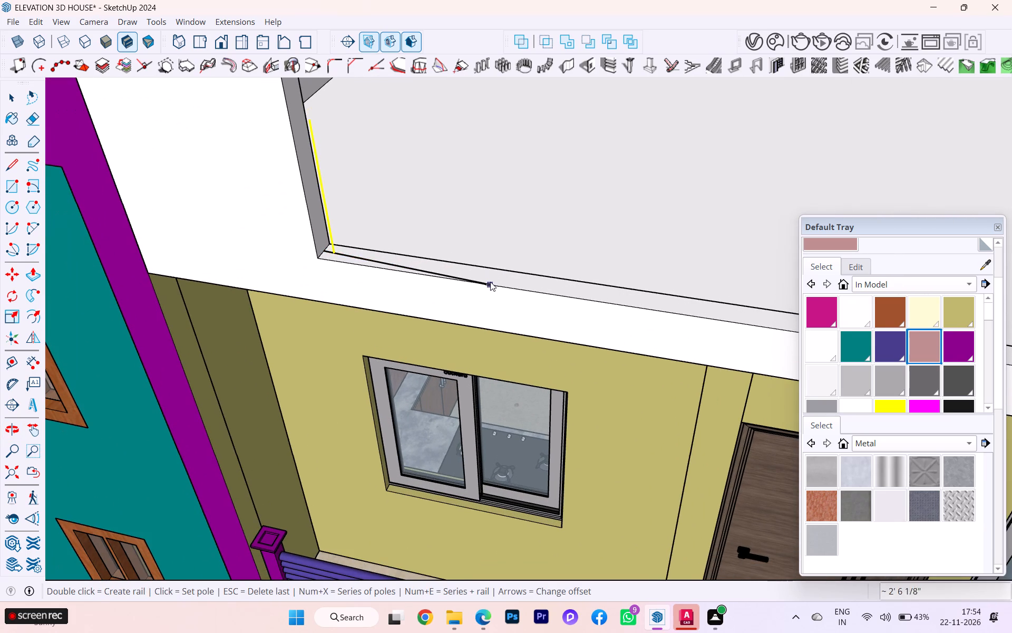
pyautogui.click(461, 270)
pyautogui.scroll(-2, 527, 283)
pyautogui.scroll(2, 533, 287)
pyautogui.scroll(-1, 535, 289)
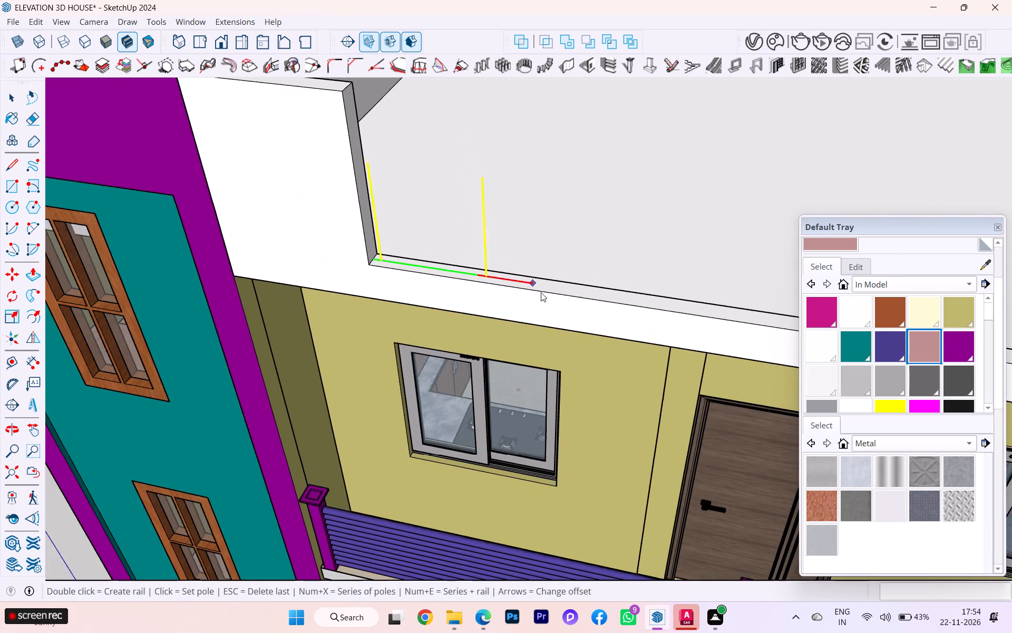
pyautogui.click(595, 295)
pyautogui.scroll(-3, 631, 299)
pyautogui.scroll(2, 629, 299)
pyautogui.scroll(-4, 586, 292)
pyautogui.scroll(3, 566, 288)
pyautogui.scroll(-1, 566, 288)
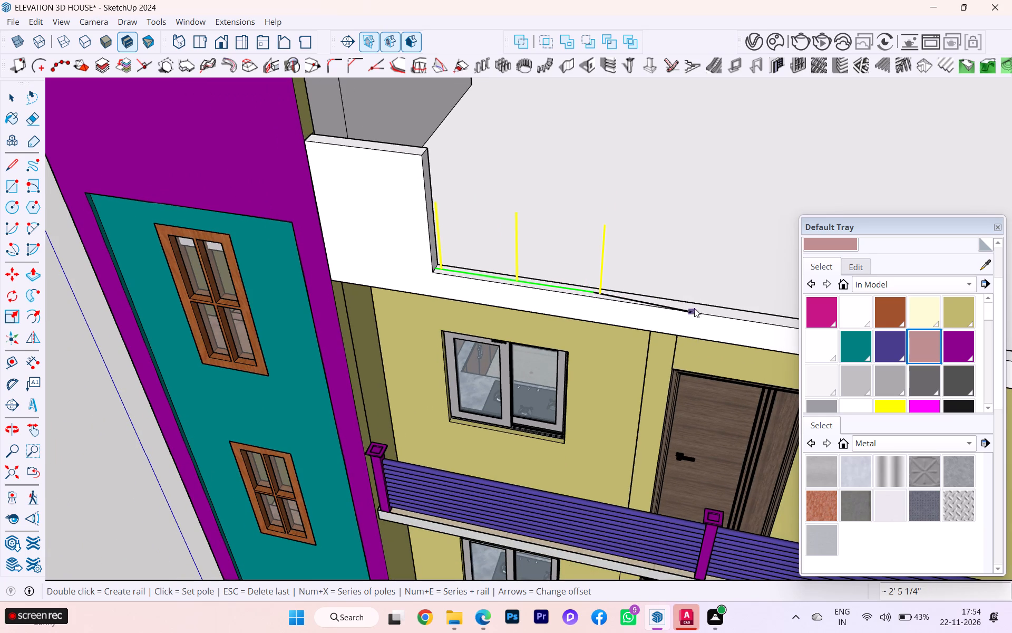
pyautogui.scroll(1, 693, 308)
pyautogui.scroll(-1, 693, 308)
pyautogui.scroll(1, 693, 308)
pyautogui.scroll(-1, 693, 308)
pyautogui.scroll(4, 693, 308)
pyautogui.press('Right')
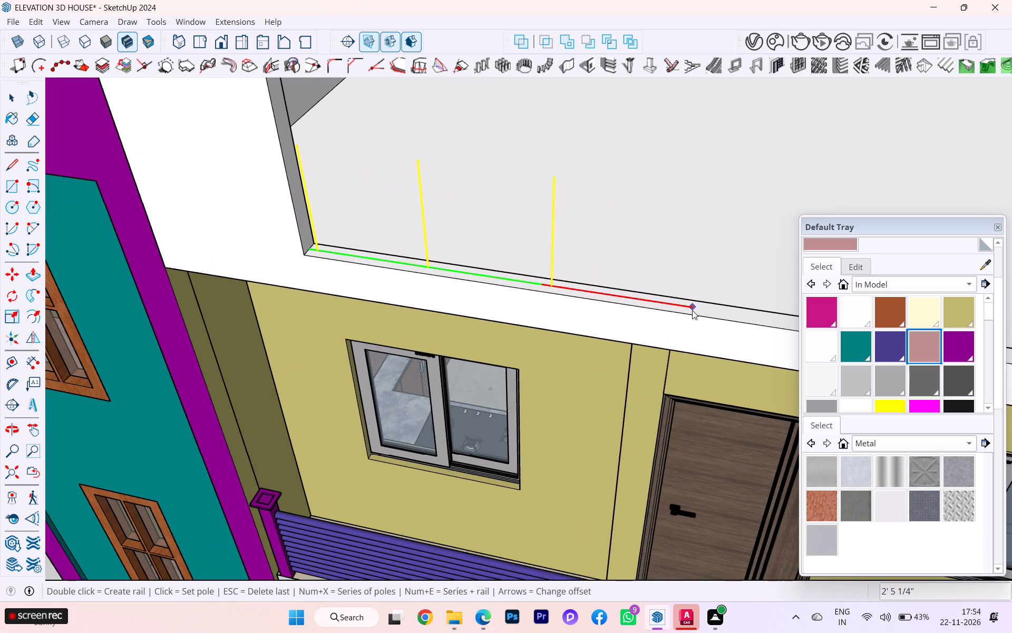
pyautogui.click(683, 307)
# Set the fifth and sixth rail poles in line along the front parapet, about 1' 10 9/16" and 2' 3/16" apart.
pyautogui.scroll(-5, 558, 284)
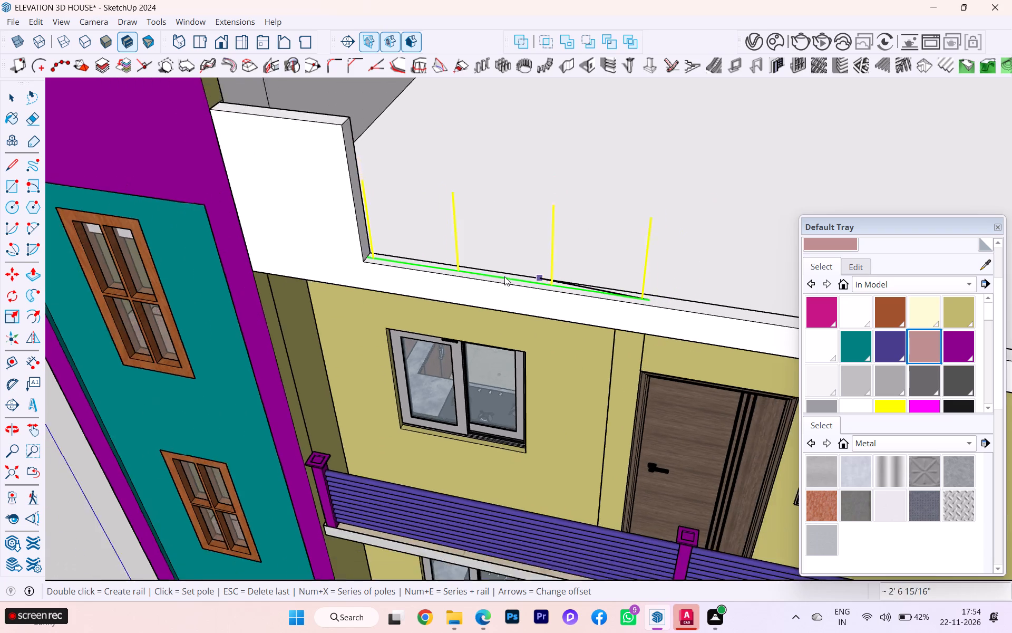
pyautogui.scroll(-3, 474, 271)
pyautogui.scroll(2, 706, 309)
pyautogui.scroll(-1, 706, 309)
pyautogui.scroll(2, 706, 309)
pyautogui.scroll(4, 648, 299)
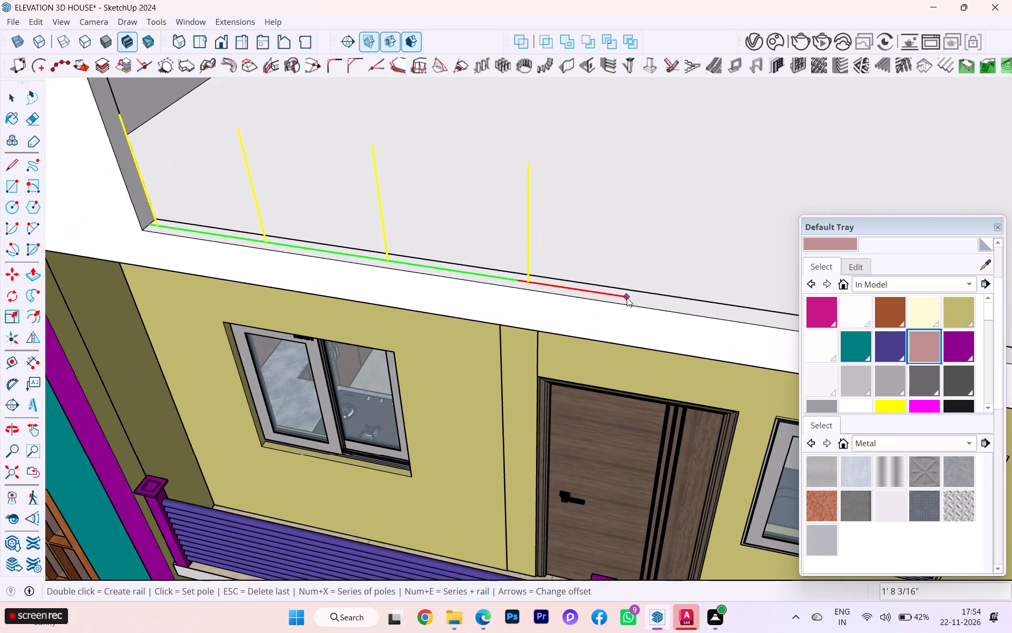
pyautogui.press('Right')
pyautogui.scroll(2, 625, 298)
pyautogui.click(644, 300)
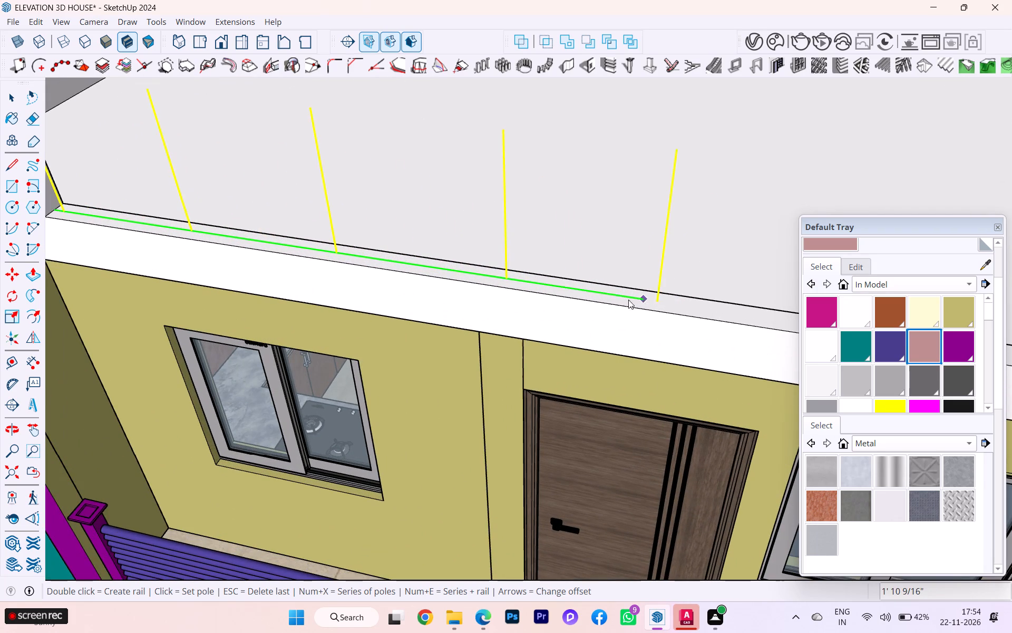
pyautogui.scroll(-5, 544, 282)
pyautogui.scroll(-3, 482, 274)
pyautogui.scroll(1, 482, 274)
pyautogui.scroll(-5, 482, 274)
pyautogui.scroll(1, 496, 272)
pyautogui.scroll(-2, 496, 272)
pyautogui.scroll(4, 617, 292)
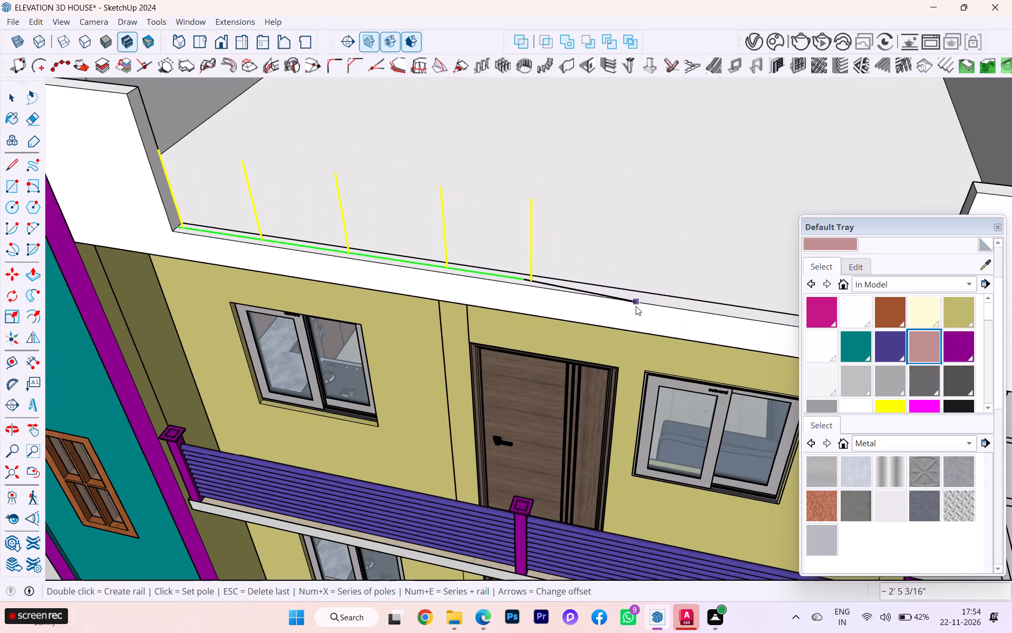
pyautogui.press('Right')
pyautogui.scroll(4, 633, 305)
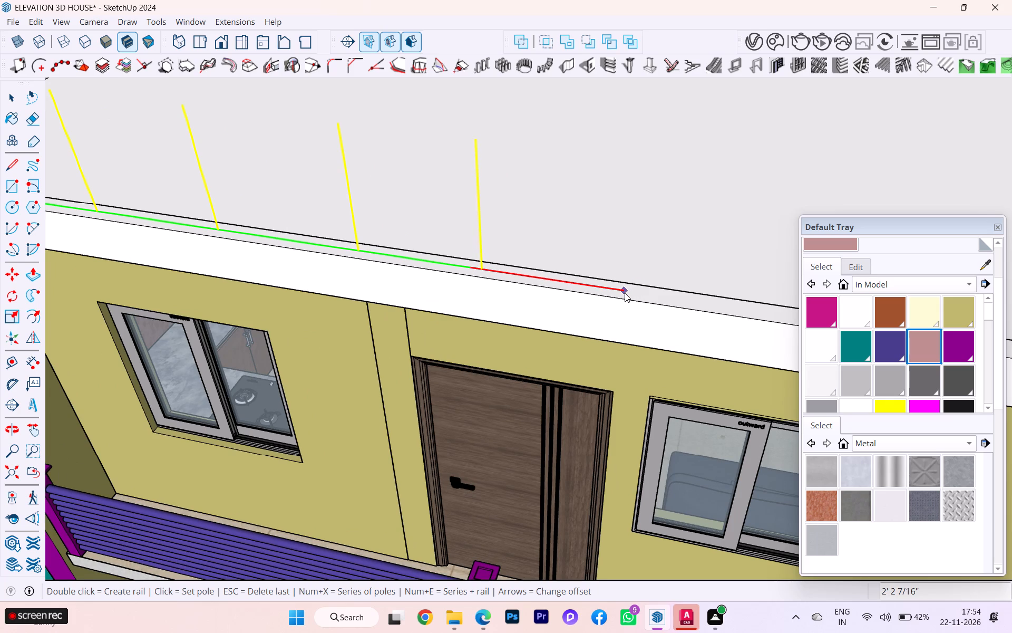
pyautogui.press('Right')
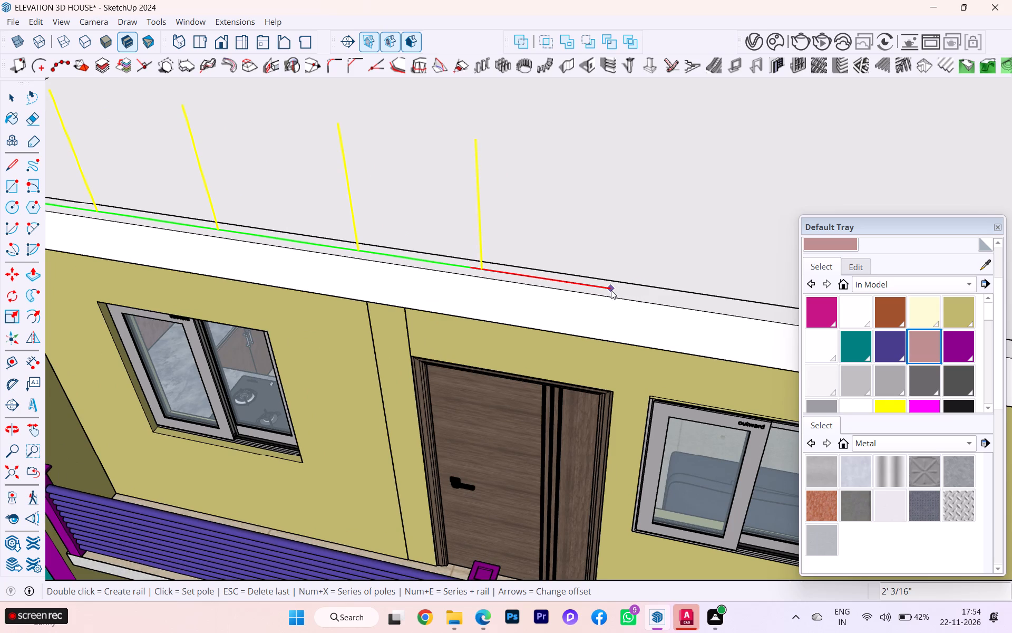
pyautogui.click(611, 290)
# Set the seventh and eighth rail poles in line along the front parapet's top, each about 2' from the previous one.
pyautogui.scroll(-7, 593, 289)
pyautogui.scroll(2, 524, 267)
pyautogui.scroll(-2, 608, 285)
pyautogui.scroll(1, 627, 291)
pyautogui.scroll(-1, 629, 291)
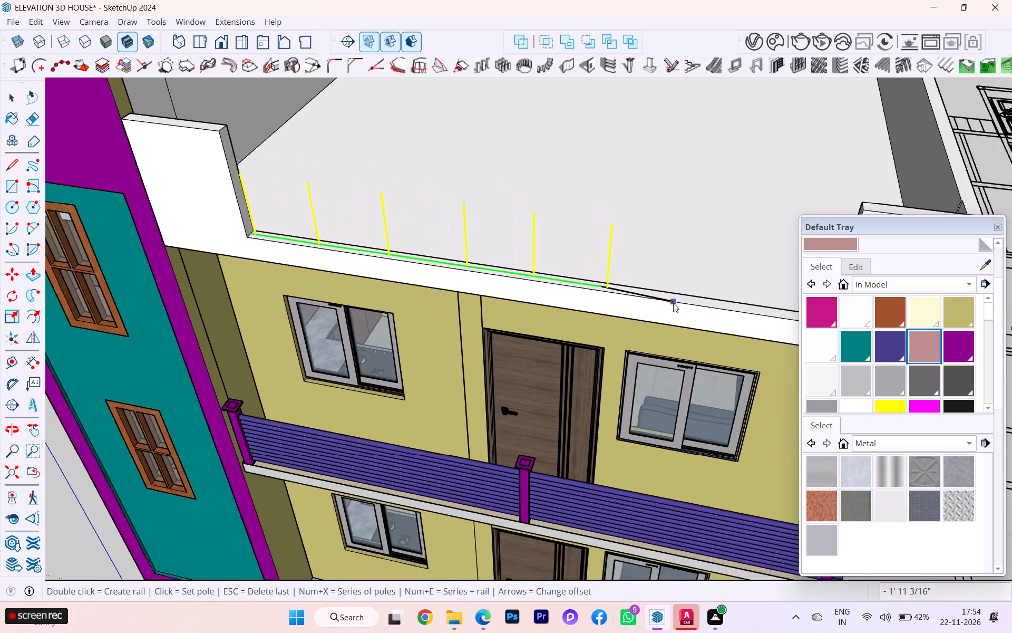
pyautogui.scroll(4, 673, 303)
pyautogui.press('Right')
pyautogui.scroll(4, 679, 295)
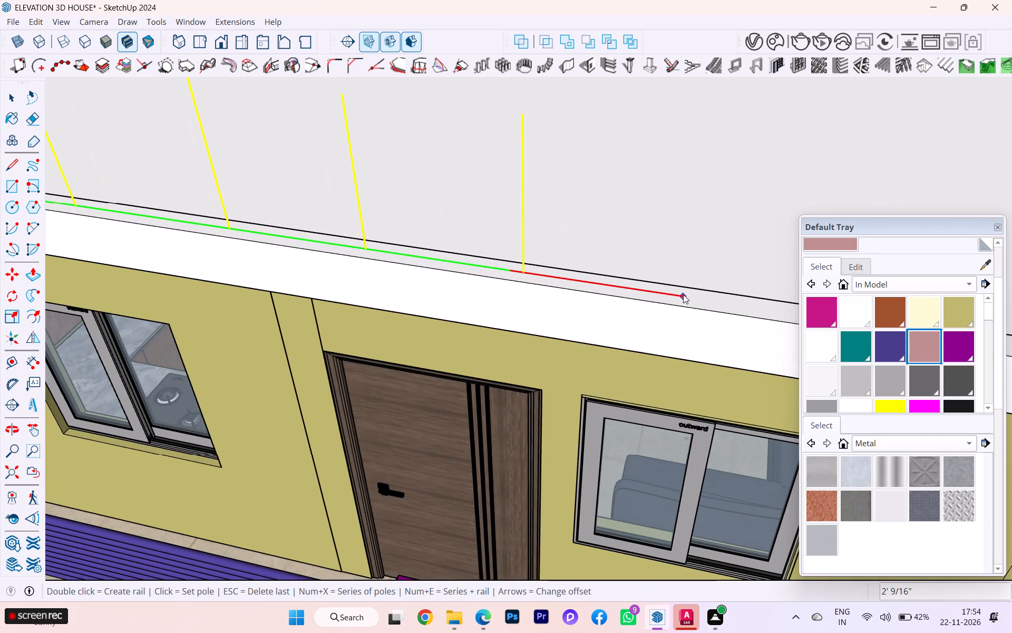
pyautogui.click(680, 293)
pyautogui.scroll(-1, 573, 269)
pyautogui.scroll(1, 571, 269)
pyautogui.scroll(-1, 571, 269)
pyautogui.scroll(2, 569, 269)
pyautogui.scroll(-8, 567, 269)
pyautogui.scroll(10, 674, 283)
pyautogui.press('Right')
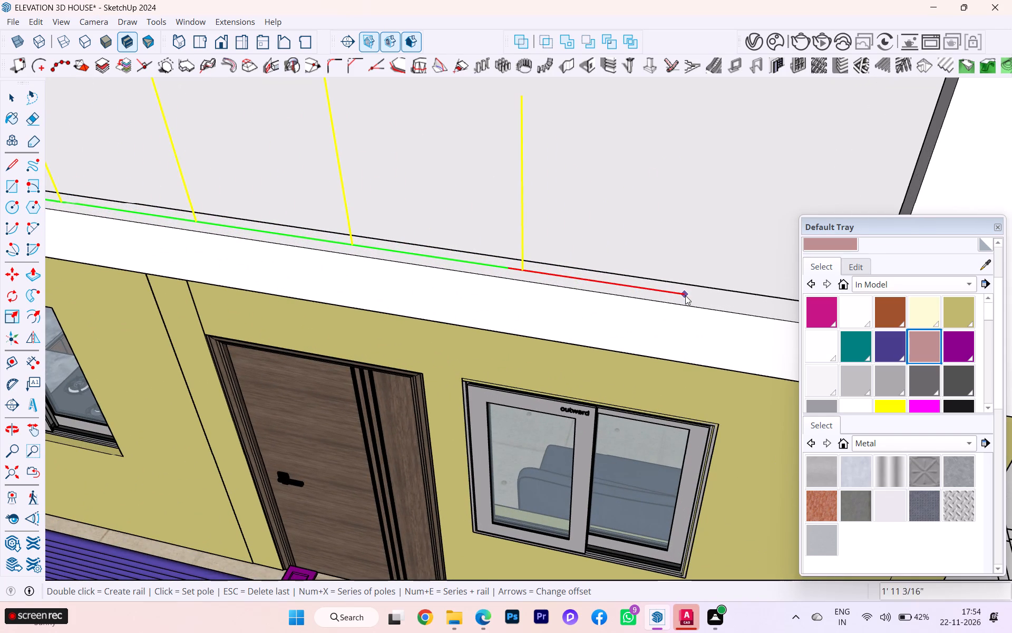
pyautogui.click(693, 295)
# Set the final pole on the low front parapet beside the end section away from the tower and create the rail.
pyautogui.scroll(-4, 607, 279)
pyautogui.scroll(2, 604, 277)
pyautogui.scroll(-6, 598, 277)
pyautogui.scroll(5, 709, 293)
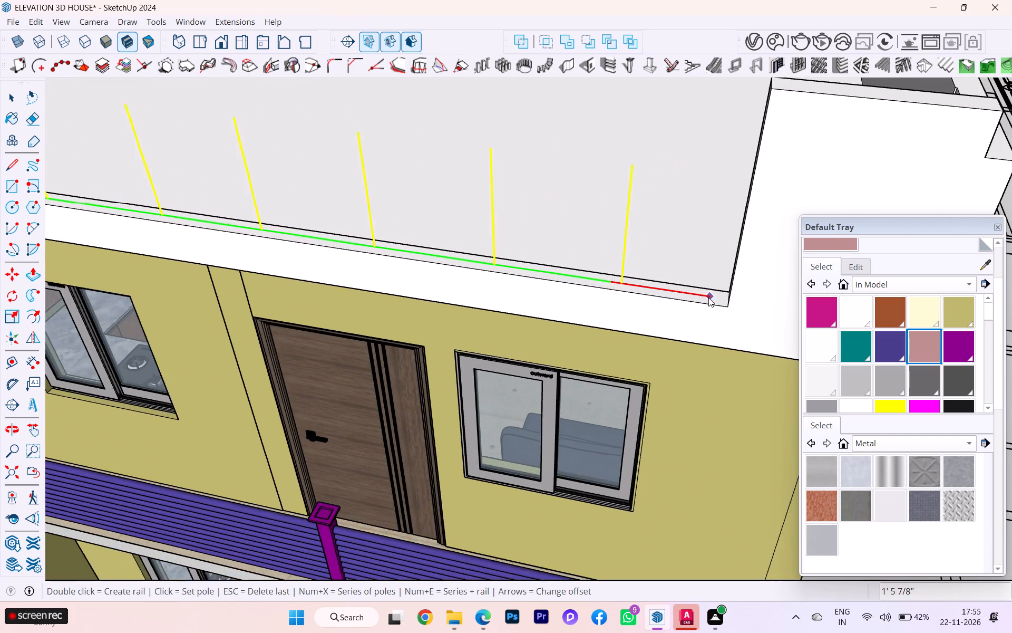
pyautogui.scroll(1, 718, 298)
pyautogui.scroll(-2, 718, 298)
pyautogui.scroll(5, 718, 298)
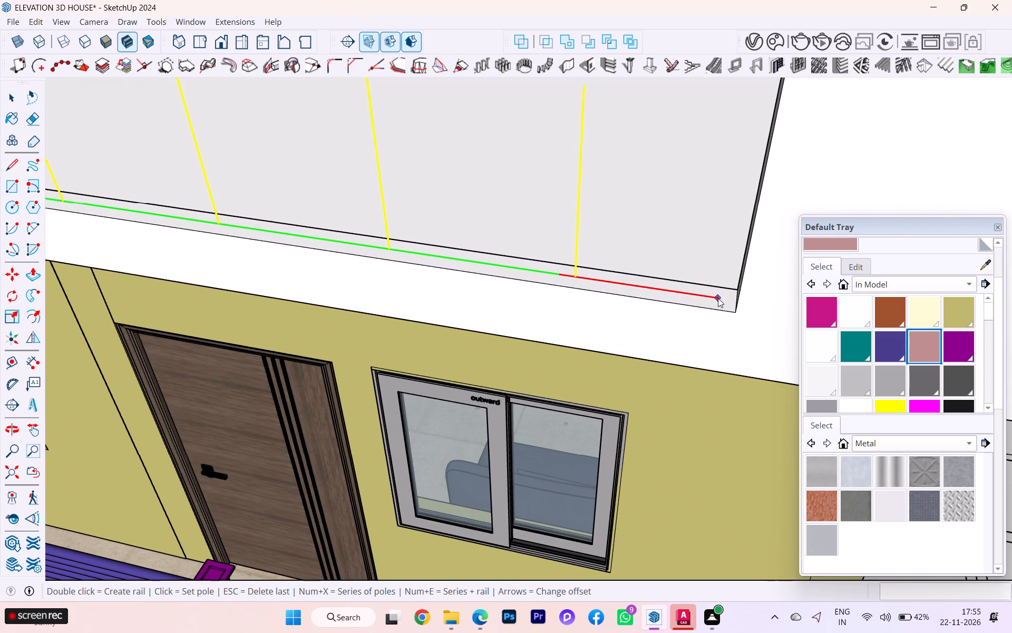
pyautogui.doubleClick(718, 298)
pyautogui.scroll(-3, 717, 298)
pyautogui.scroll(2, 718, 298)
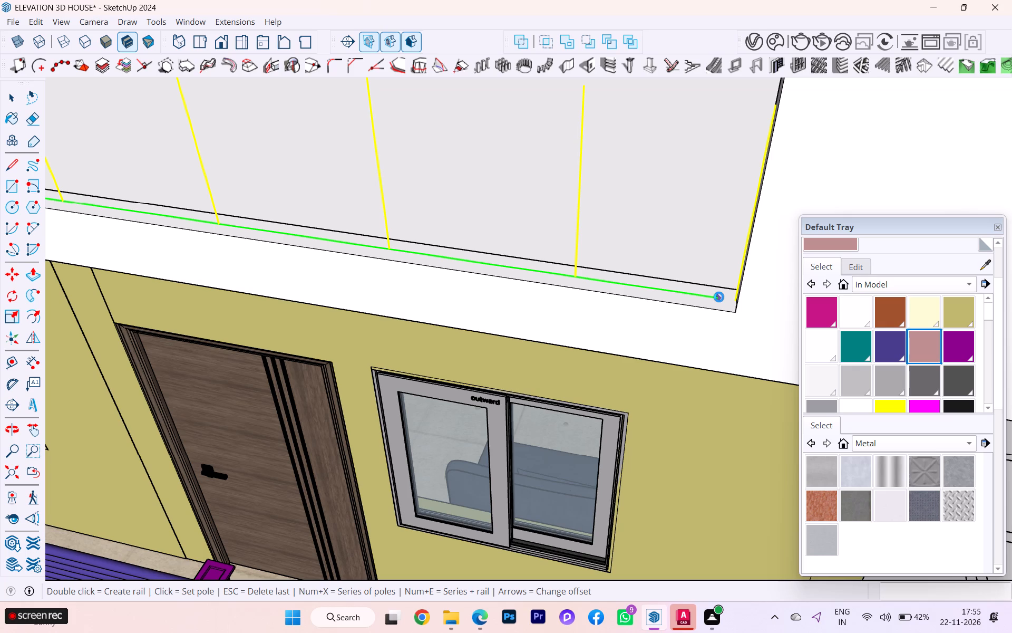
pyautogui.scroll(-10, 719, 294)
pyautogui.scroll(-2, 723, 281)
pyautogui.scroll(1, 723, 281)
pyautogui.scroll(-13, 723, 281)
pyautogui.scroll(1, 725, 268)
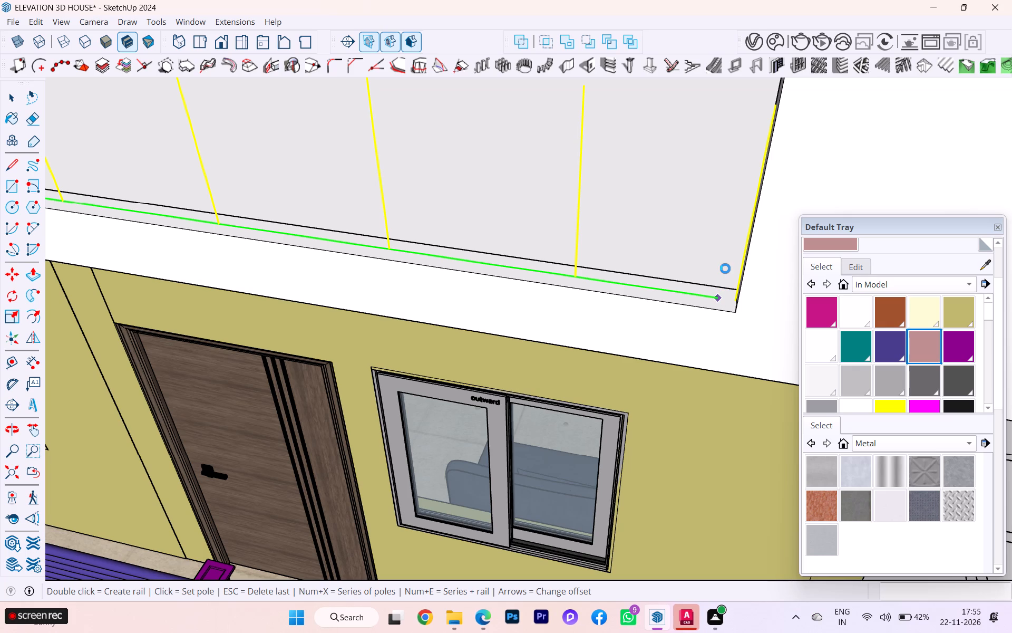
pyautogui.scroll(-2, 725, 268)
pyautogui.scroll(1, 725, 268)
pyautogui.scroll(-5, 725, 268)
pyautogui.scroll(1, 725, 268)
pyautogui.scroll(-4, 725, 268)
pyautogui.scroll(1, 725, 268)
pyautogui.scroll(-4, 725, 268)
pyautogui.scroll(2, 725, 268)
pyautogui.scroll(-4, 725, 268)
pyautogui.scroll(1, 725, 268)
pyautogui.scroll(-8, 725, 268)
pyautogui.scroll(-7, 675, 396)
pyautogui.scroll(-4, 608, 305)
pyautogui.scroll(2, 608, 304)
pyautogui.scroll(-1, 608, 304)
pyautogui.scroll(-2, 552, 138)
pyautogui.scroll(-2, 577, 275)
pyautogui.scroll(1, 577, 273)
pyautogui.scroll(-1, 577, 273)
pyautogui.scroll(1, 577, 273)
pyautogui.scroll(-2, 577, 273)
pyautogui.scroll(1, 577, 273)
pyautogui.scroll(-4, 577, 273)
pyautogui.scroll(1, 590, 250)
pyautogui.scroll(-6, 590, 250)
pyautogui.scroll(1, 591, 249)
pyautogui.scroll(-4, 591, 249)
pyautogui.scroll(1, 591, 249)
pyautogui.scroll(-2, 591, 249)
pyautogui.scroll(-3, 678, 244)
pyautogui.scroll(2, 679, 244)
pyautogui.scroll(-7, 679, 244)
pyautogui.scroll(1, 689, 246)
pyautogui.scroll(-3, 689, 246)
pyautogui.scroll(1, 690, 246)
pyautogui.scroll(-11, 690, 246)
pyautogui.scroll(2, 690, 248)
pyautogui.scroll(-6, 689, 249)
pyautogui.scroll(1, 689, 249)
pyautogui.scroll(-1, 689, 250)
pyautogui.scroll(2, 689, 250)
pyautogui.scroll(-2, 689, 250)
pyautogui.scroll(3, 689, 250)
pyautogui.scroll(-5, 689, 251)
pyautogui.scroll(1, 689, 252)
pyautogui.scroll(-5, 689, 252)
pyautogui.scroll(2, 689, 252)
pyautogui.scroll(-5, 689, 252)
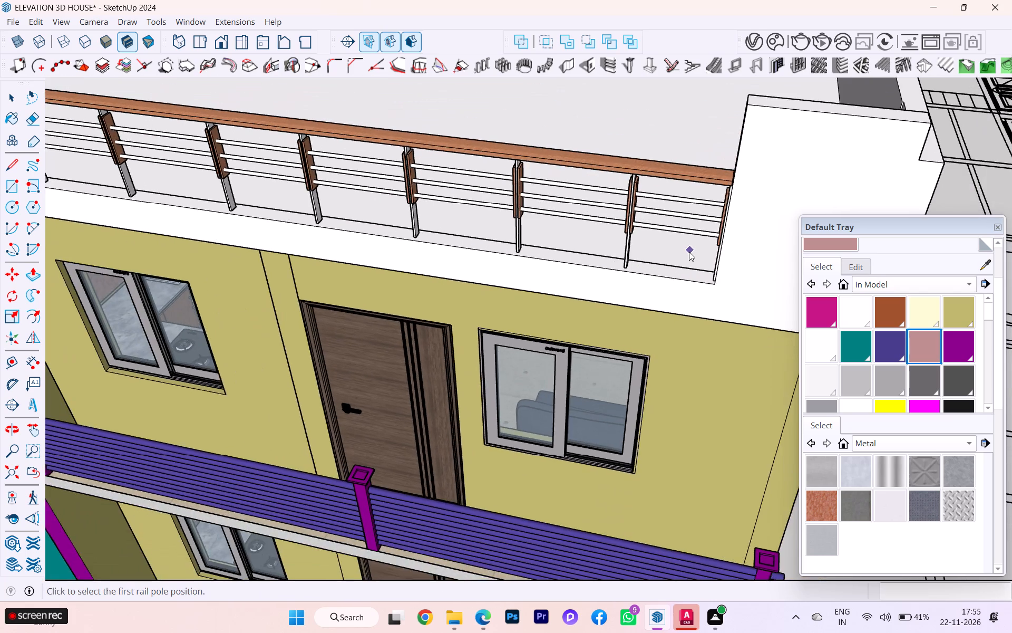
# Examine the new parapet railing and the whole house from the front, from above and from the side away from the tower.
pyautogui.scroll(-3, 689, 252)
pyautogui.scroll(-3, 480, 269)
pyautogui.moveTo(417, 258); pyautogui.dragTo(569, 185, button='middle')
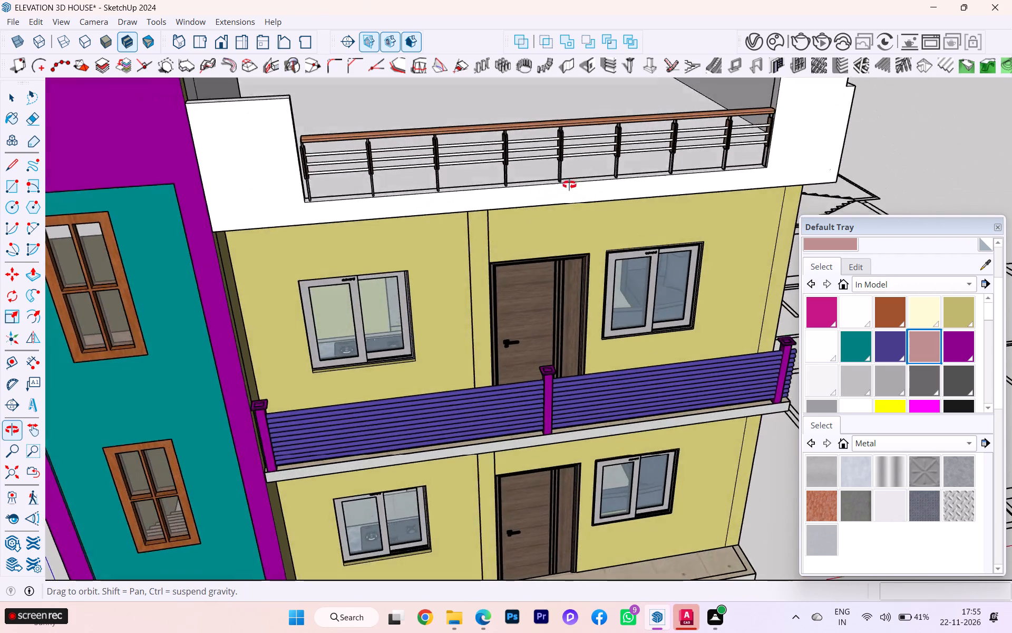
pyautogui.moveTo(569, 185); pyautogui.dragTo(528, 116, button='middle')
pyautogui.scroll(1, 521, 126)
pyautogui.scroll(-3, 485, 196)
pyautogui.scroll(1, 480, 214)
pyautogui.scroll(-3, 479, 216)
pyautogui.scroll(1, 485, 354)
pyautogui.scroll(-2, 485, 354)
pyautogui.scroll(1, 469, 317)
pyautogui.scroll(-1, 469, 317)
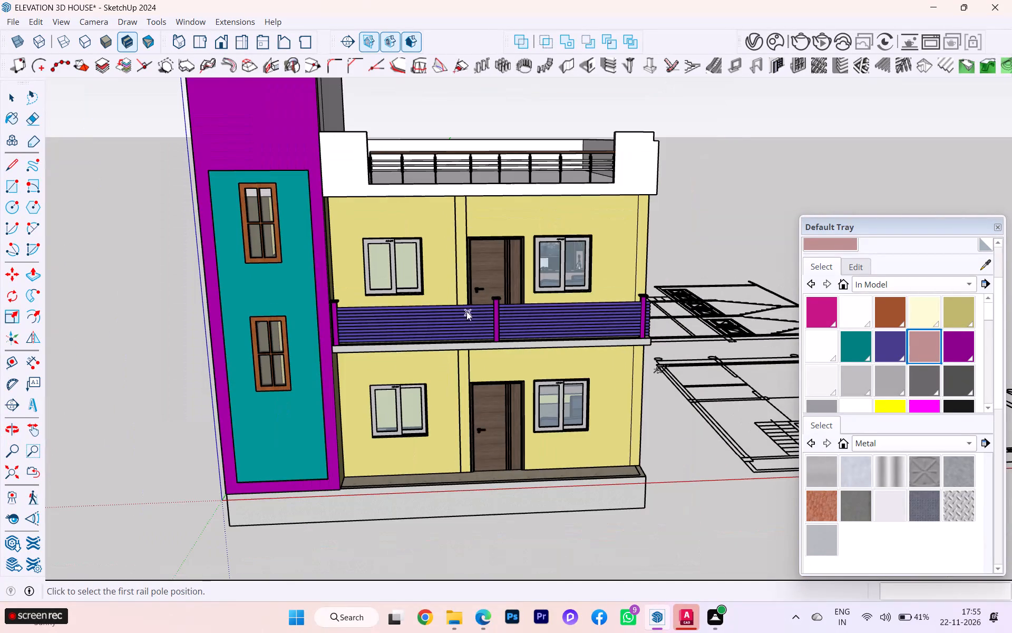
pyautogui.scroll(1, 440, 178)
pyautogui.scroll(-1, 440, 177)
pyautogui.scroll(3, 439, 176)
pyautogui.moveTo(458, 162); pyautogui.dragTo(445, 216, button='middle')
pyautogui.scroll(2, 423, 252)
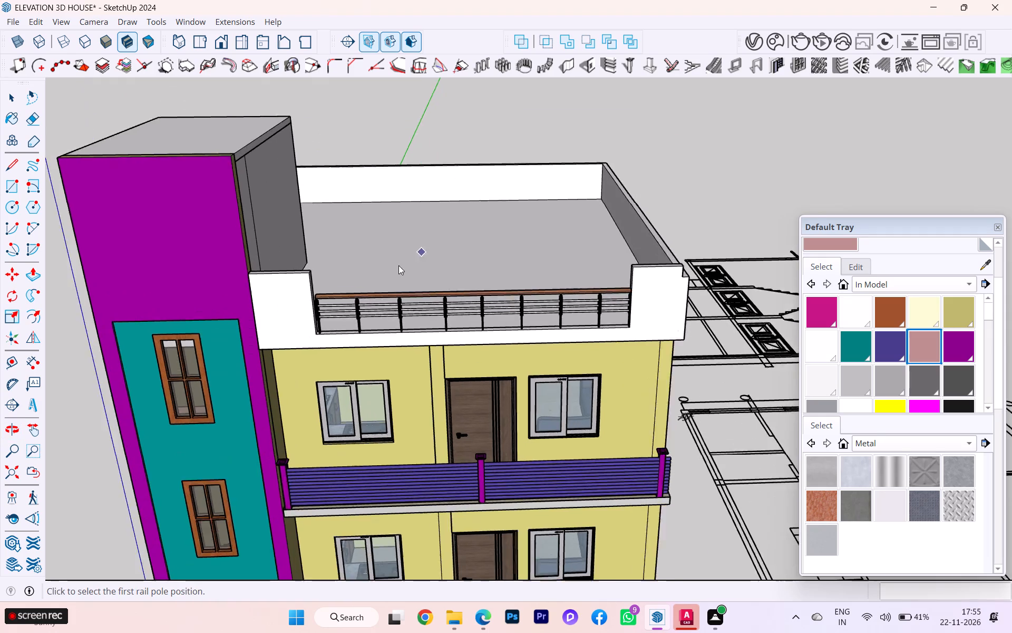
pyautogui.scroll(2, 398, 265)
pyautogui.scroll(-2, 413, 291)
pyautogui.moveTo(419, 285); pyautogui.dragTo(391, 223, button='middle')
pyautogui.scroll(-3, 612, 209)
pyautogui.scroll(-2, 656, 212)
pyautogui.scroll(2, 641, 216)
pyautogui.scroll(-5, 641, 216)
pyautogui.scroll(3, 606, 220)
pyautogui.scroll(-1, 605, 220)
pyautogui.moveTo(566, 222); pyautogui.dragTo(301, 238, button='middle')
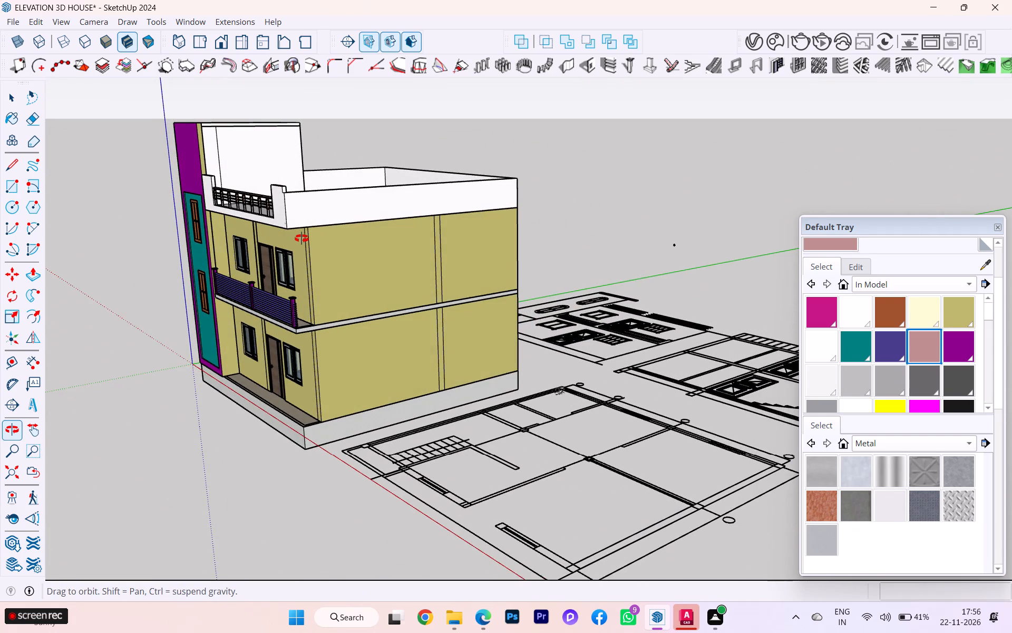
pyautogui.moveTo(301, 238); pyautogui.dragTo(610, 225, button='middle')
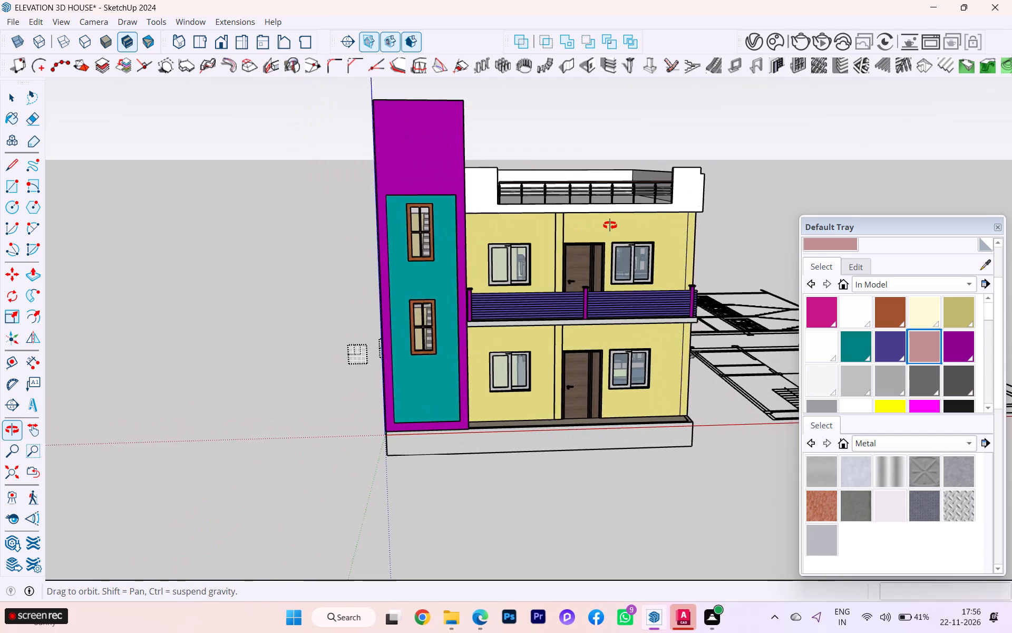
pyautogui.moveTo(610, 225); pyautogui.dragTo(616, 227, button='middle')
pyautogui.scroll(9, 631, 224)
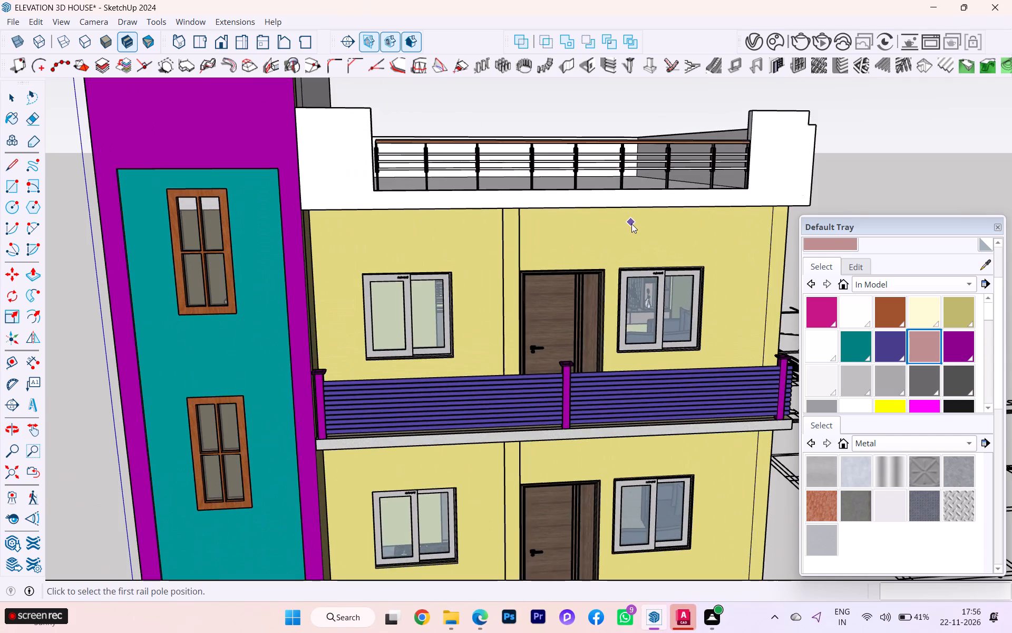
pyautogui.scroll(2, 634, 225)
pyautogui.scroll(-3, 646, 229)
pyautogui.scroll(2, 646, 229)
pyautogui.scroll(2, 751, 219)
pyautogui.scroll(-3, 752, 219)
pyautogui.moveTo(746, 227); pyautogui.dragTo(279, 251, button='middle')
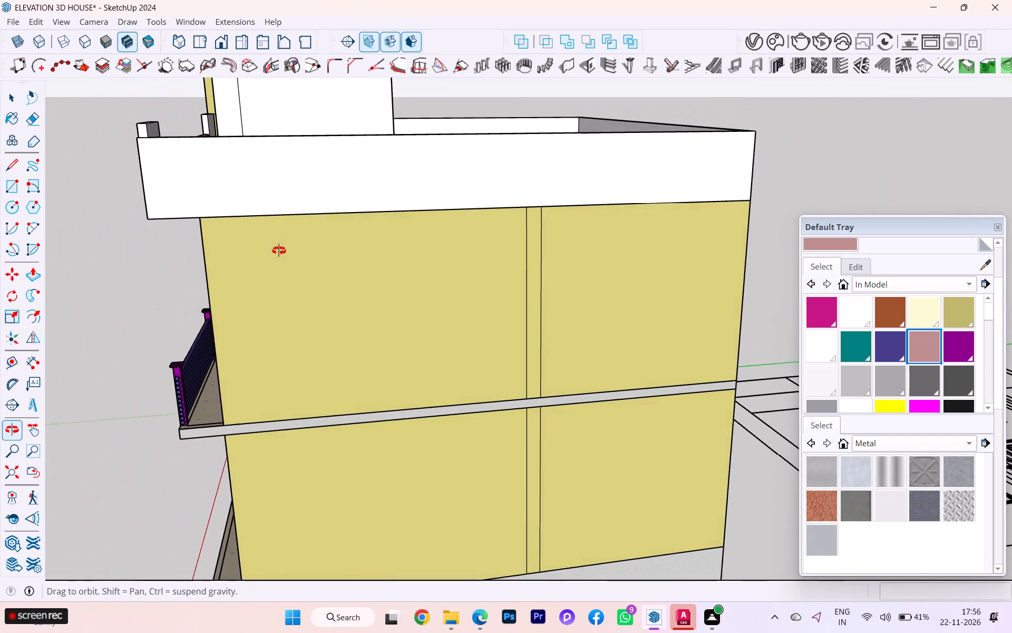
pyautogui.moveTo(279, 251); pyautogui.dragTo(591, 247, button='middle')
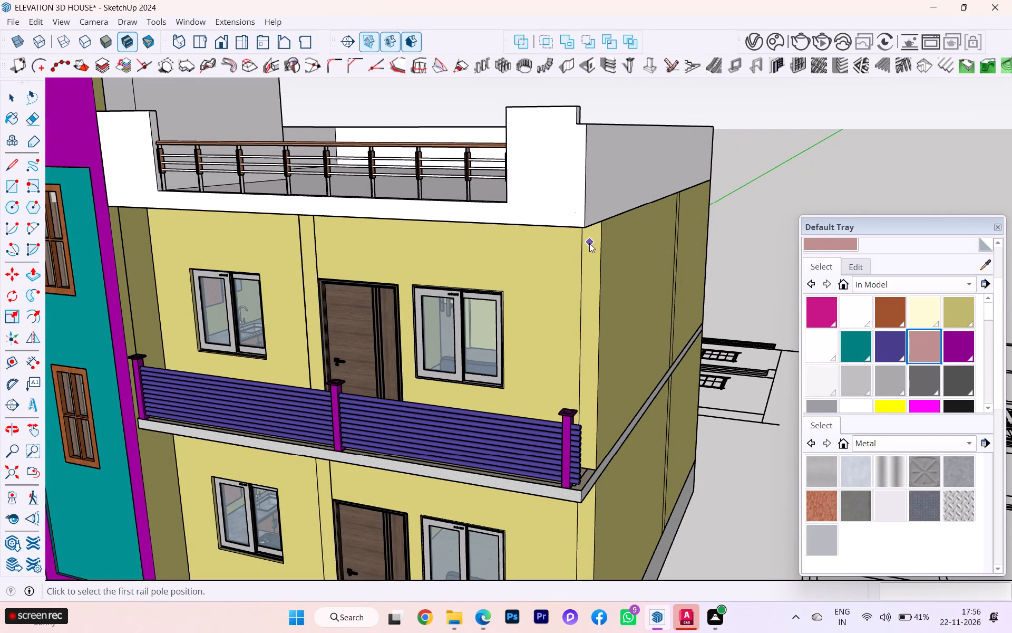
# Move the front parapet railing about 1 5/8" towards the tower so its end pole meets the tower-side end section.
pyautogui.scroll(3, 578, 239)
pyautogui.scroll(-1, 554, 249)
pyautogui.moveTo(565, 250); pyautogui.dragTo(780, 298, button='middle')
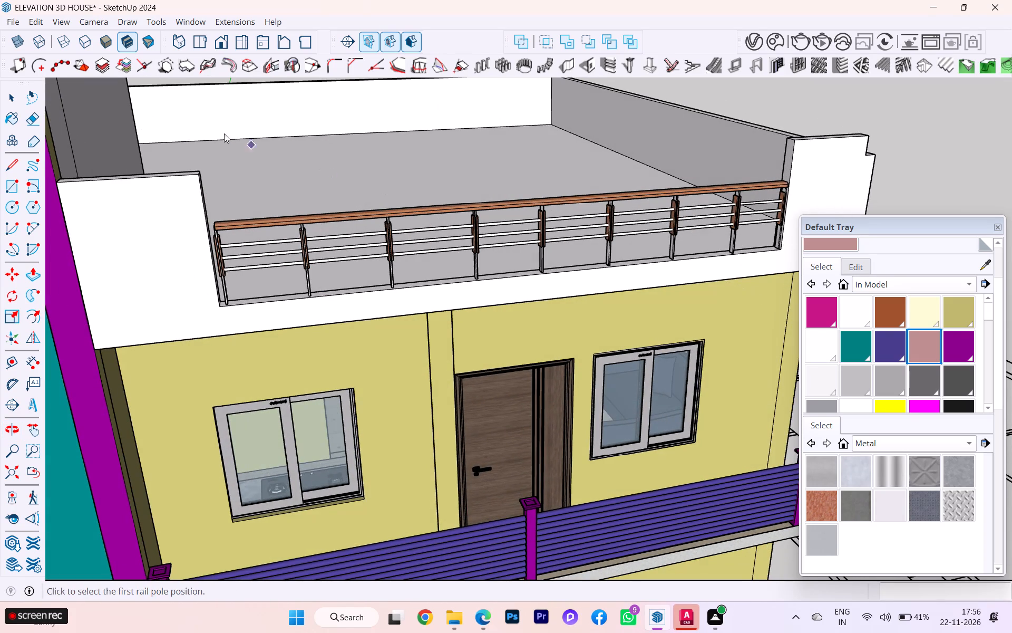
pyautogui.click(11, 104)
pyautogui.click(311, 249)
pyautogui.scroll(-2, 288, 239)
pyautogui.scroll(3, 287, 239)
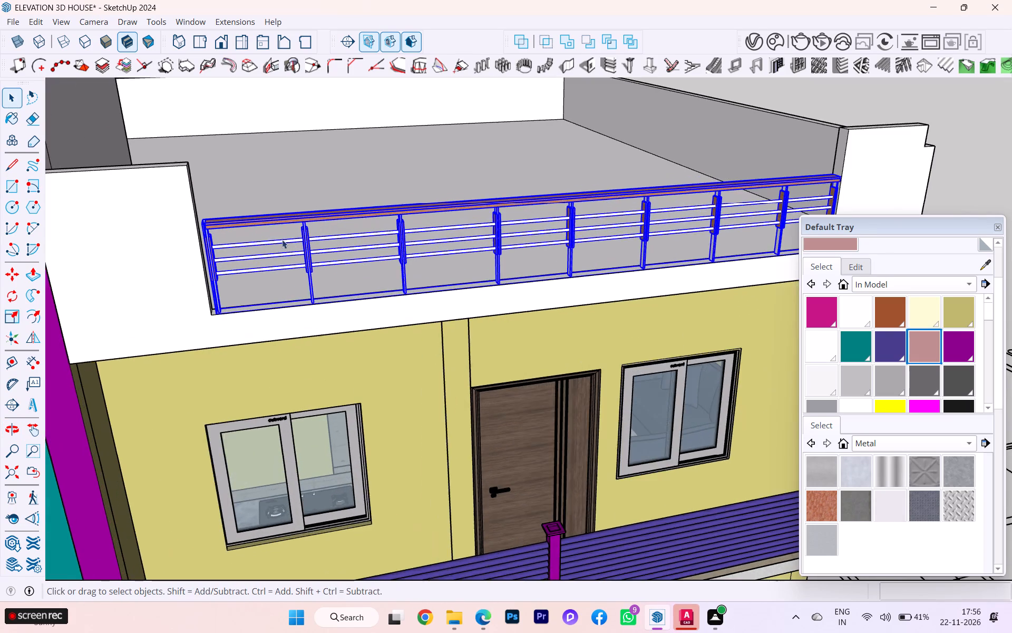
pyautogui.scroll(1, 261, 251)
pyautogui.press('m')
pyautogui.press('Return')
pyautogui.scroll(6, 239, 292)
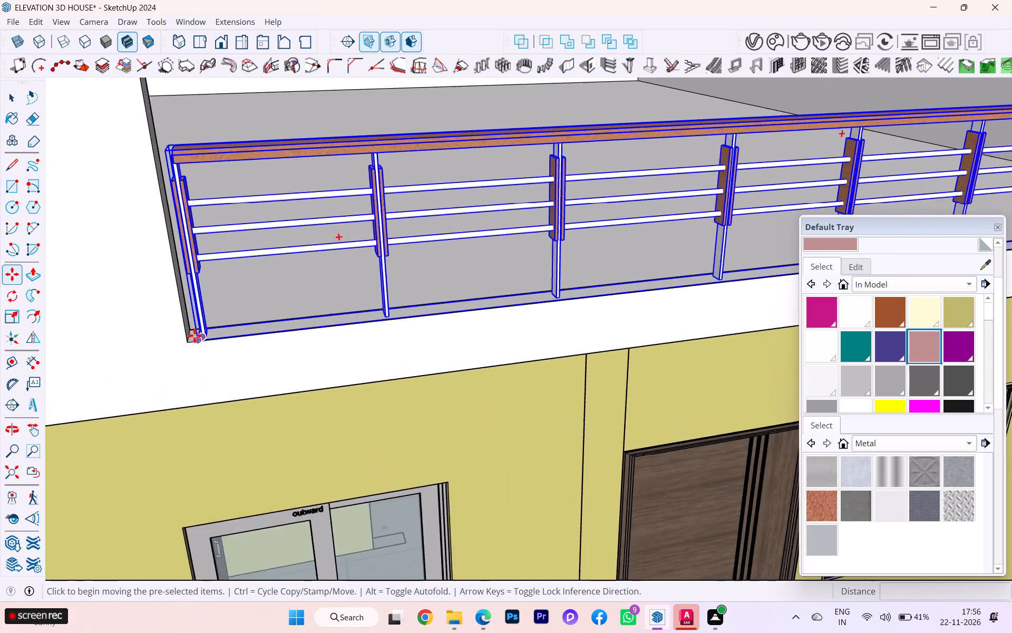
pyautogui.scroll(2, 194, 335)
pyautogui.scroll(-1, 186, 341)
pyautogui.scroll(8, 186, 341)
pyautogui.scroll(-1, 211, 338)
pyautogui.scroll(1, 211, 338)
pyautogui.scroll(-1, 211, 338)
pyautogui.scroll(7, 211, 338)
pyautogui.scroll(-2, 211, 338)
pyautogui.scroll(5, 211, 338)
pyautogui.click(212, 335)
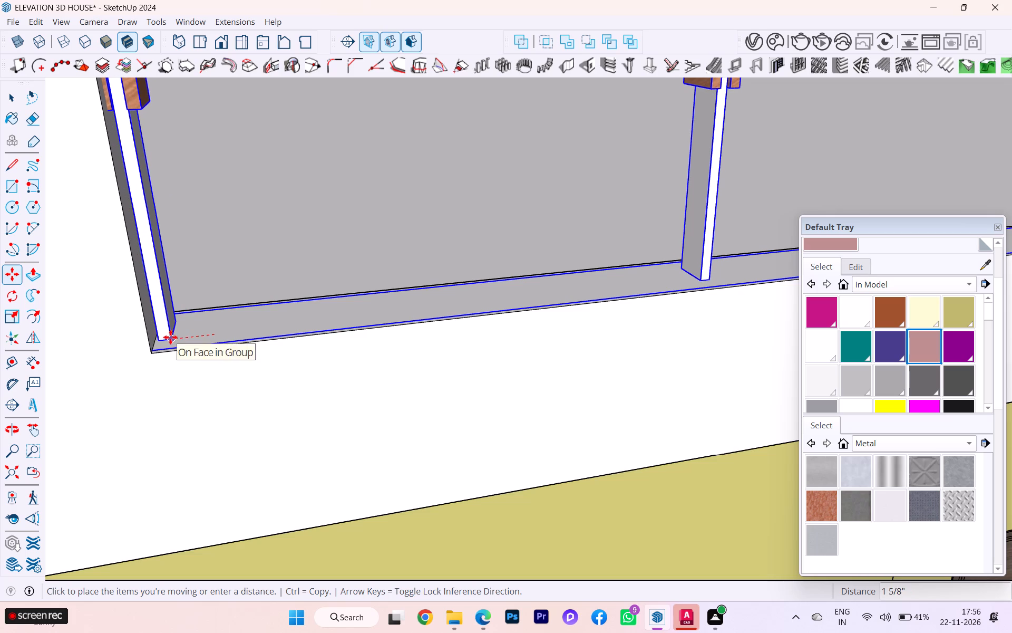
pyautogui.click(169, 338)
# Scale the parapet railing upward from its base by about 1.22, and stretch it further to nearly the height of the parapet's end sections.
pyautogui.scroll(-12, 280, 322)
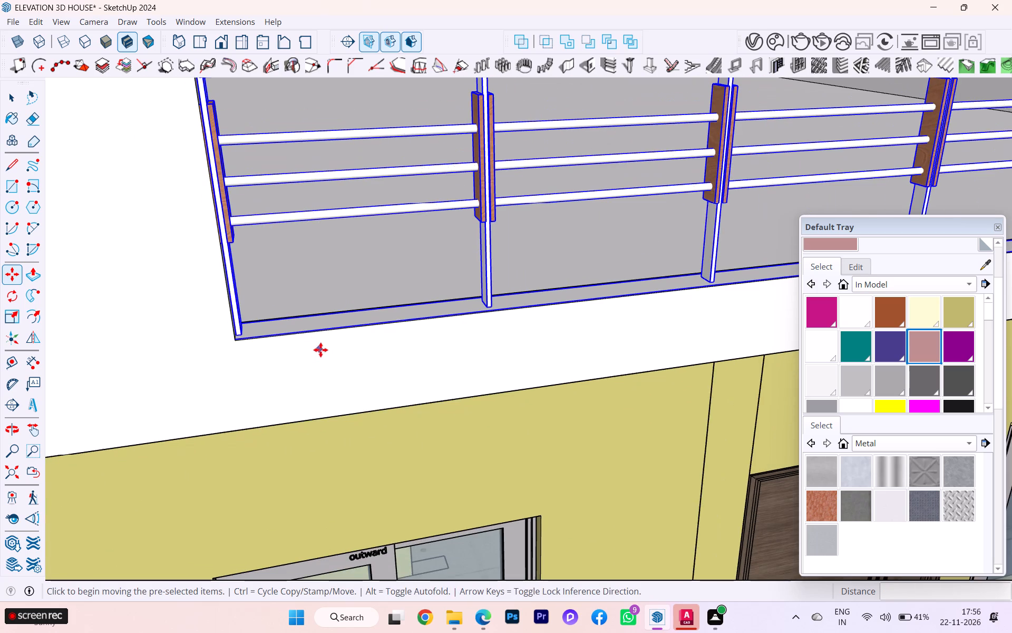
pyautogui.press('s')
pyautogui.scroll(-4, 418, 350)
pyautogui.scroll(1, 420, 351)
pyautogui.scroll(-7, 420, 351)
pyautogui.scroll(5, 668, 198)
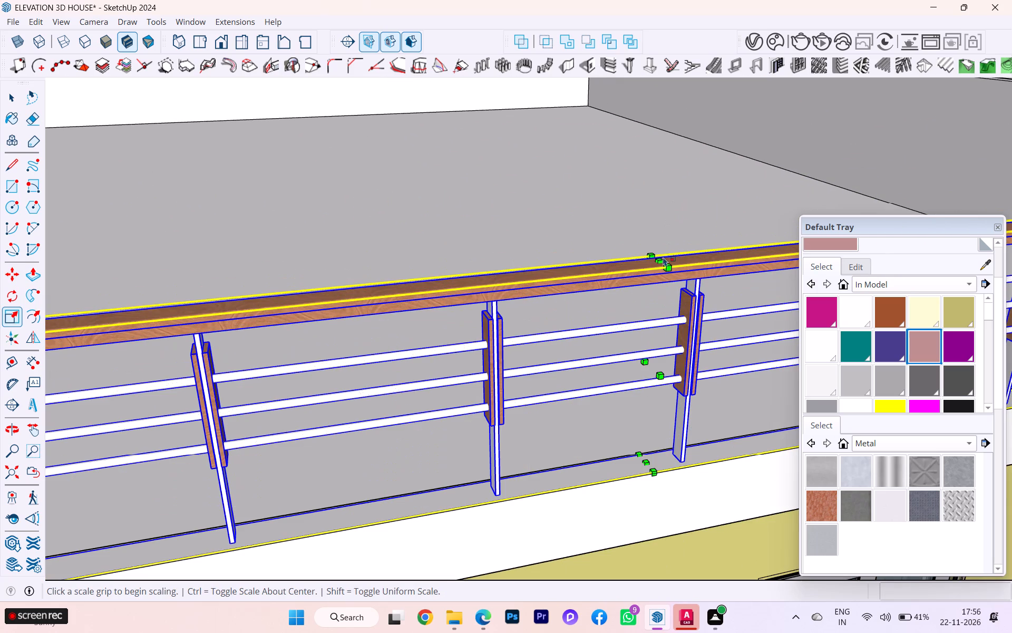
pyautogui.click(662, 258)
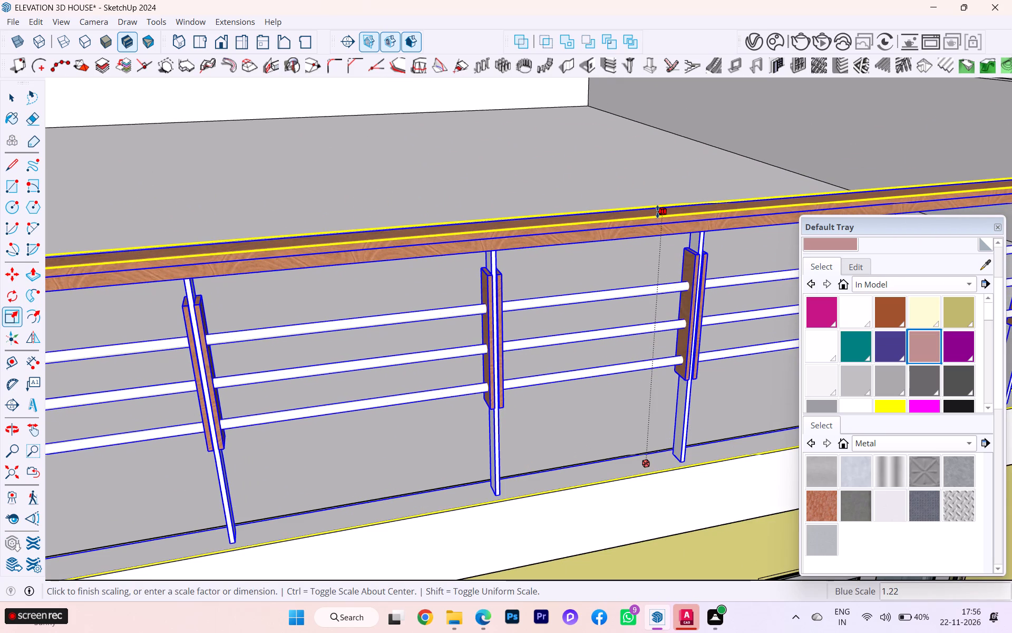
pyautogui.click(657, 212)
pyautogui.scroll(-1, 651, 197)
pyautogui.scroll(1, 653, 197)
pyautogui.scroll(-12, 653, 197)
pyautogui.scroll(4, 717, 219)
pyautogui.scroll(-1, 717, 219)
pyautogui.scroll(8, 653, 218)
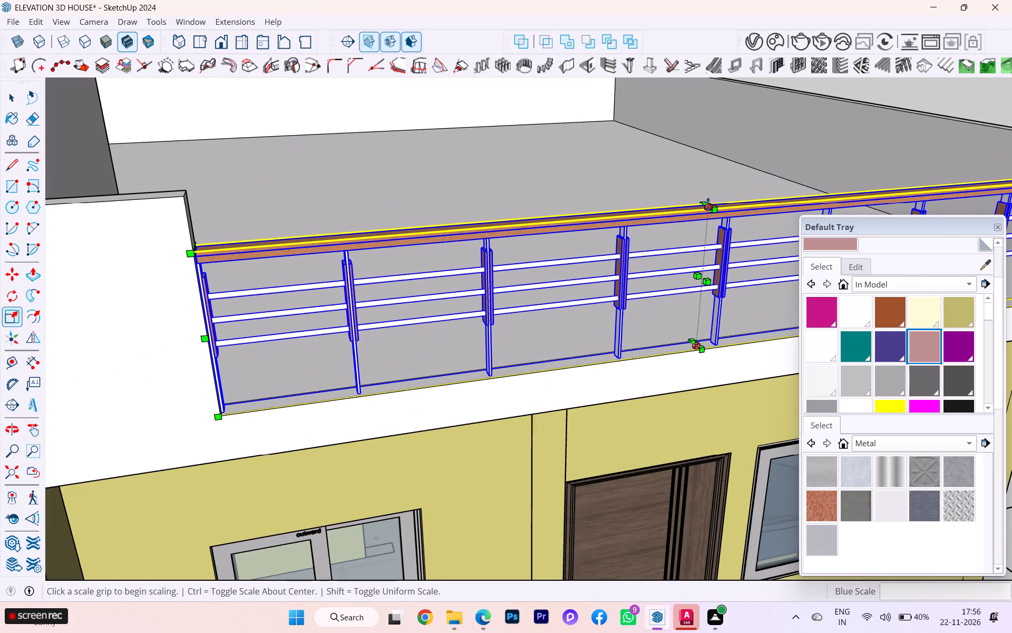
pyautogui.click(708, 204)
pyautogui.click(703, 186)
pyautogui.scroll(-2, 562, 159)
pyautogui.scroll(2, 562, 159)
pyautogui.scroll(-2, 565, 160)
pyautogui.scroll(1, 565, 160)
pyautogui.moveTo(658, 169); pyautogui.dragTo(575, 164, button='middle')
pyautogui.scroll(-8, 659, 155)
pyautogui.scroll(1, 663, 155)
pyautogui.scroll(-8, 664, 155)
pyautogui.scroll(1, 667, 165)
pyautogui.scroll(-2, 666, 166)
pyautogui.scroll(1, 665, 167)
pyautogui.scroll(-1, 656, 169)
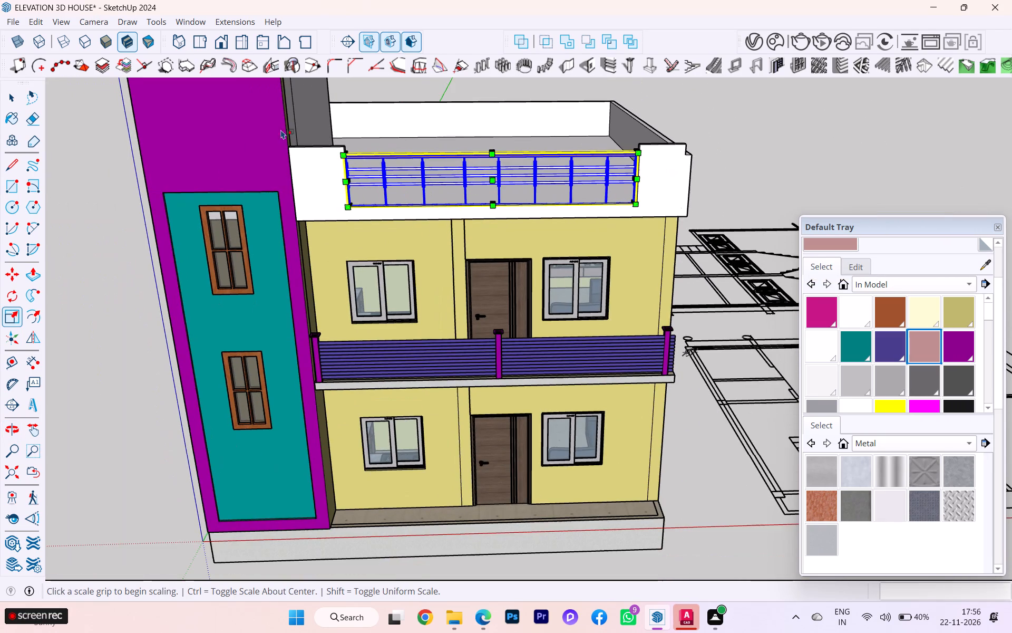
# Deselect the scaled parapet railing and examine it and the whole house from the front and the side away from the tower.
pyautogui.click(13, 97)
pyautogui.click(106, 130)
pyautogui.scroll(3, 323, 168)
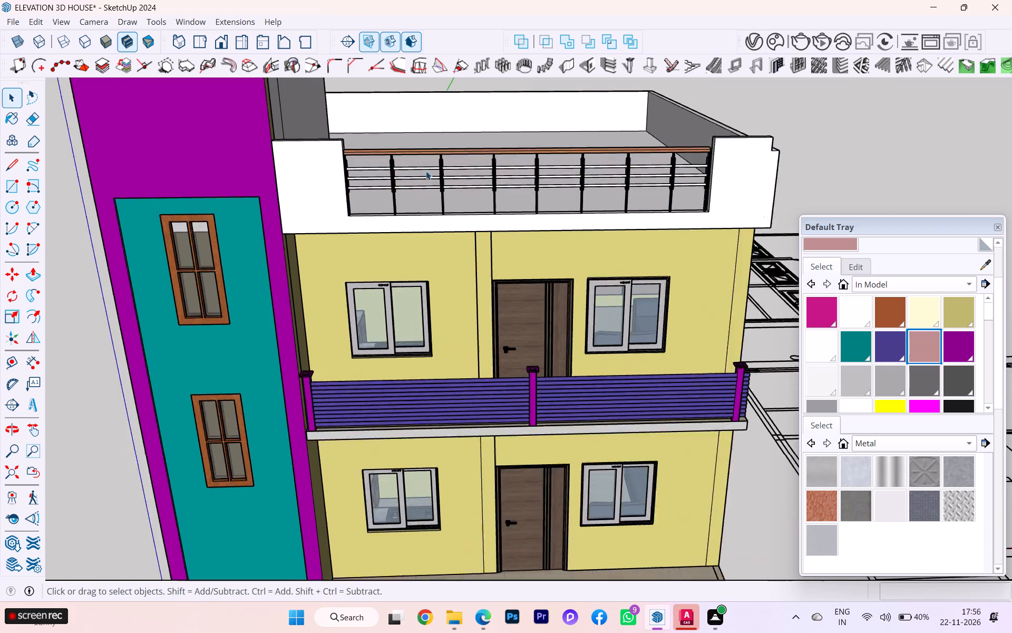
pyautogui.scroll(1, 426, 171)
pyautogui.scroll(-1, 645, 160)
pyautogui.moveTo(645, 160); pyautogui.dragTo(583, 180, button='middle')
pyautogui.scroll(2, 605, 216)
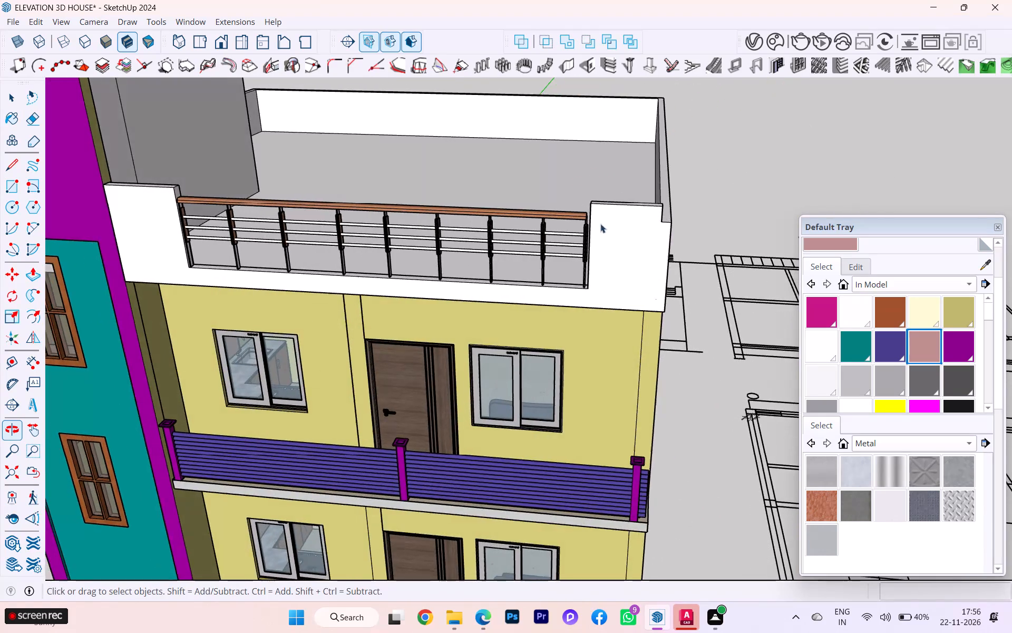
pyautogui.scroll(2, 600, 224)
pyautogui.scroll(-1, 598, 226)
pyautogui.scroll(1, 598, 227)
pyautogui.scroll(-2, 678, 169)
pyautogui.moveTo(700, 161); pyautogui.dragTo(685, 119, button='middle')
pyautogui.scroll(-4, 732, 142)
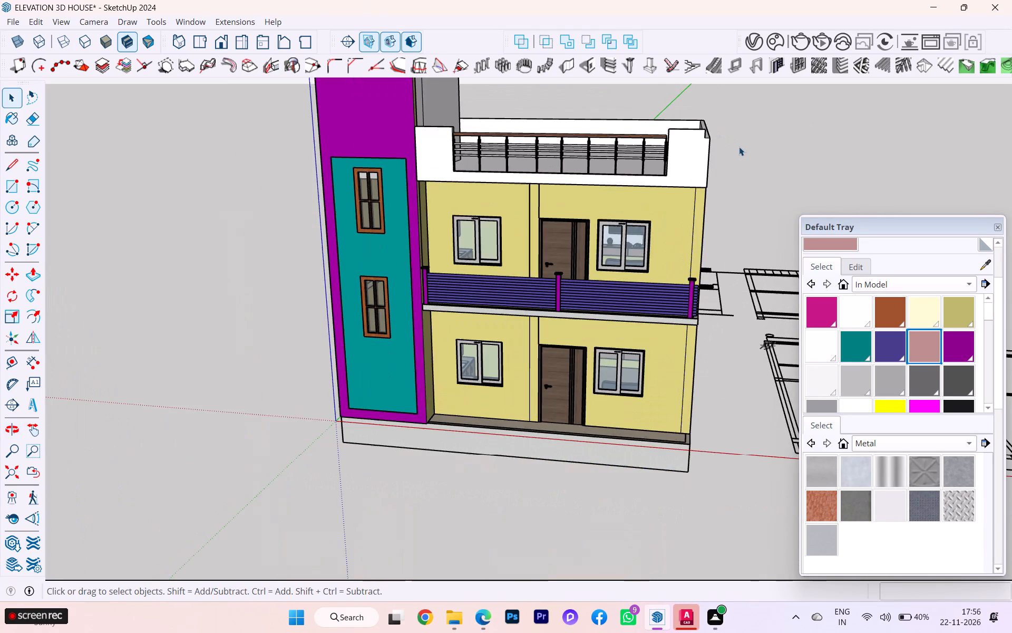
pyautogui.scroll(-2, 759, 143)
pyautogui.moveTo(760, 144); pyautogui.dragTo(655, 137, button='middle')
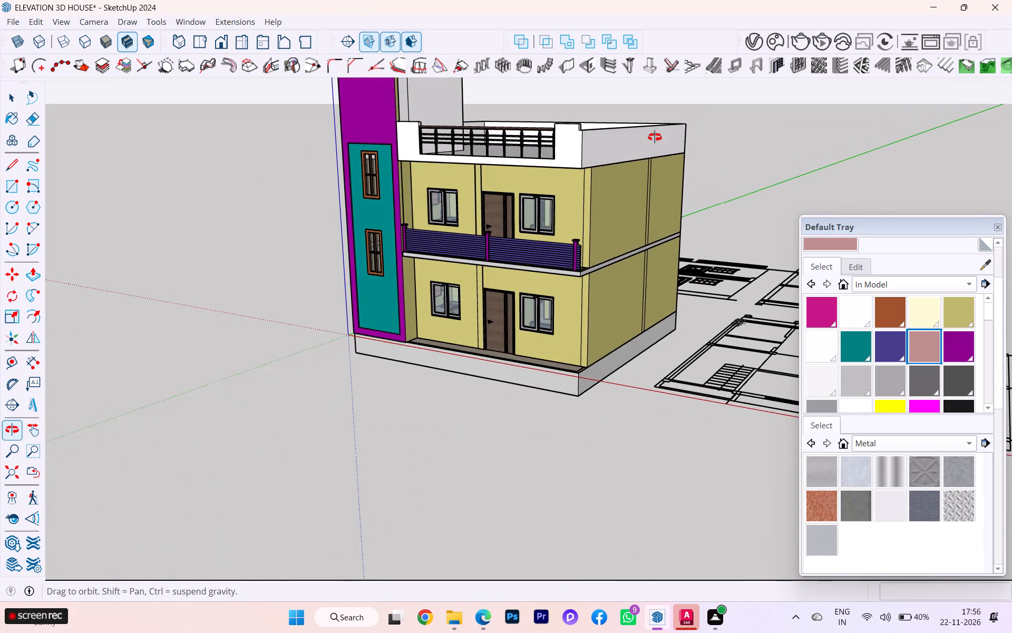
pyautogui.moveTo(655, 137); pyautogui.dragTo(661, 142, button='middle')
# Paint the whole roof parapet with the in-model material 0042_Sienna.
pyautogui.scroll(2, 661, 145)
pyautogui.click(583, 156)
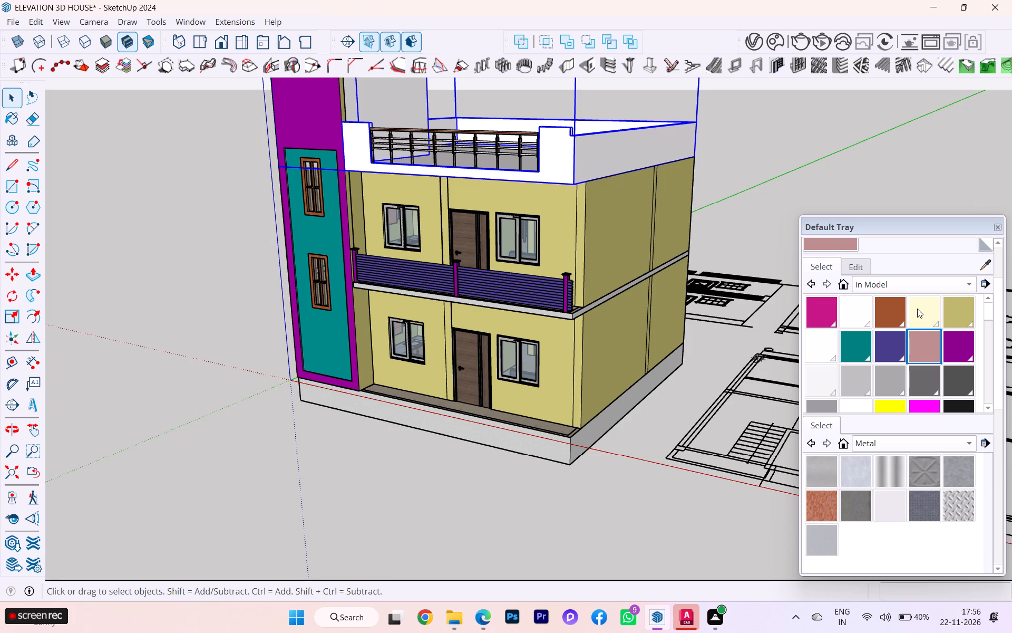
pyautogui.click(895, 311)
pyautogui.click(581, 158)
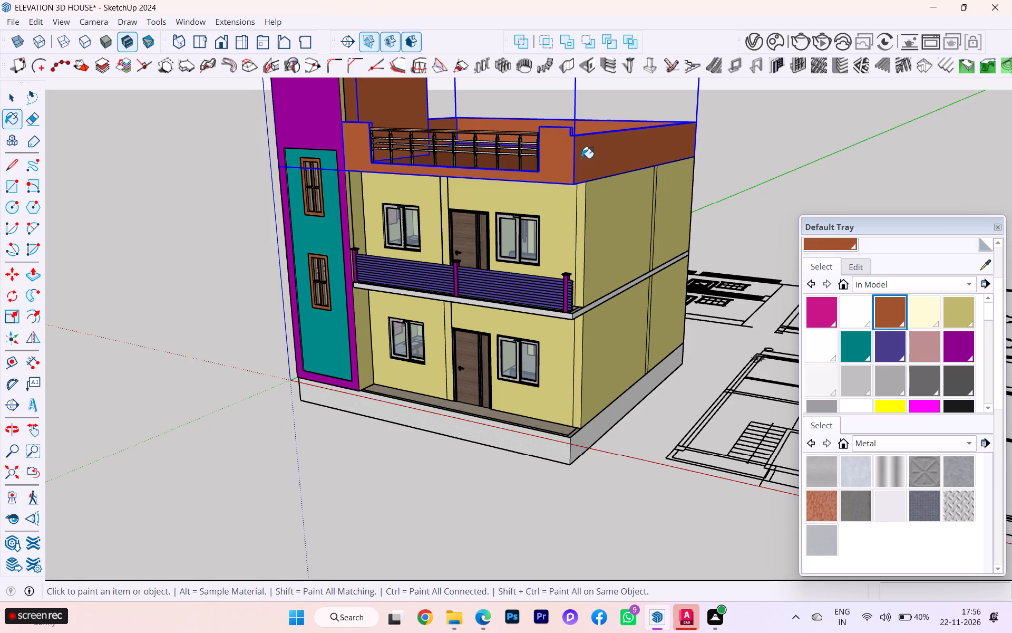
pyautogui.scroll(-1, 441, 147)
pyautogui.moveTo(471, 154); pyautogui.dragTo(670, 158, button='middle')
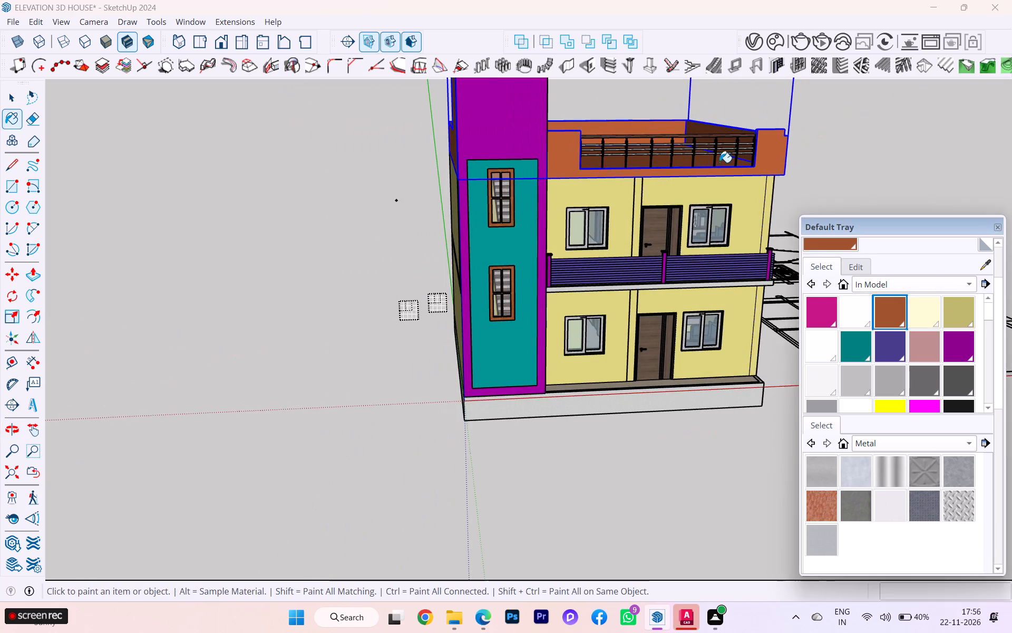
# Paint the whole roof parapet with the in-model material 0119_RosyBrown and deselect it.
pyautogui.scroll(4, 754, 165)
pyautogui.scroll(3, 867, 286)
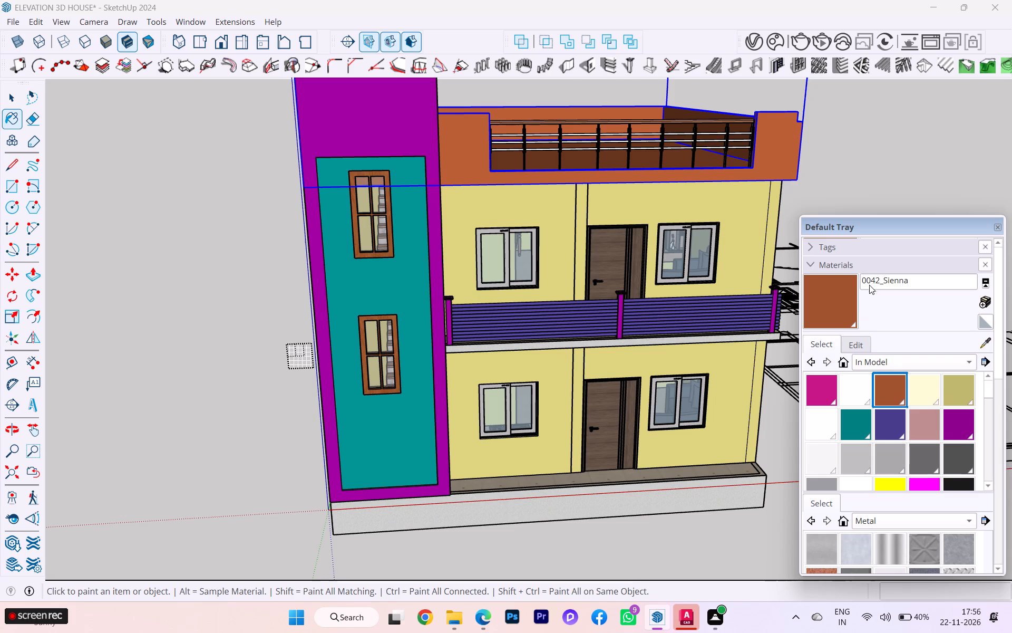
pyautogui.click(921, 423)
pyautogui.click(762, 164)
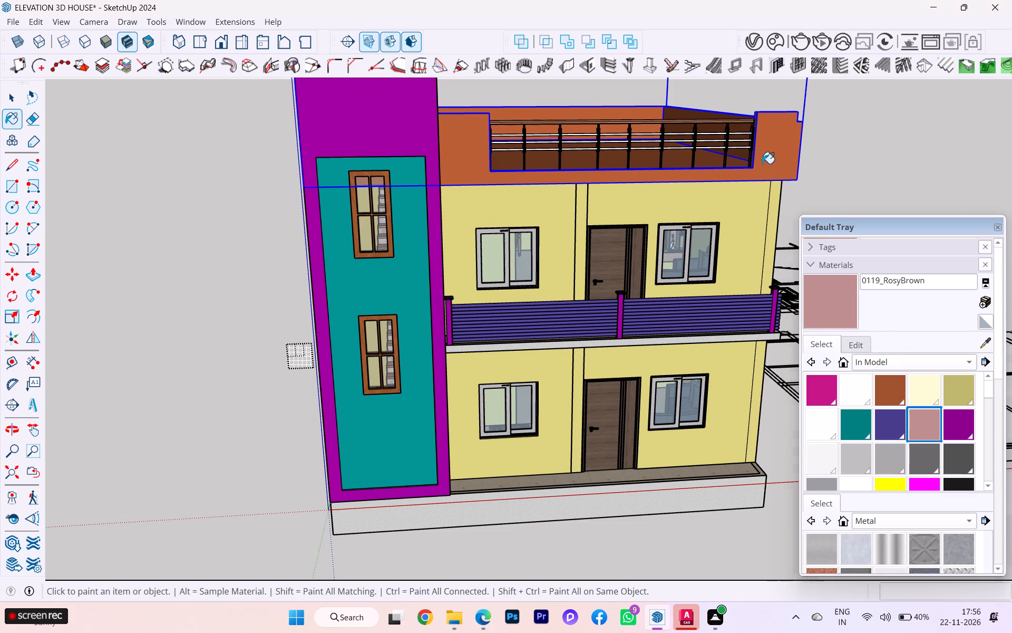
pyautogui.click(12, 93)
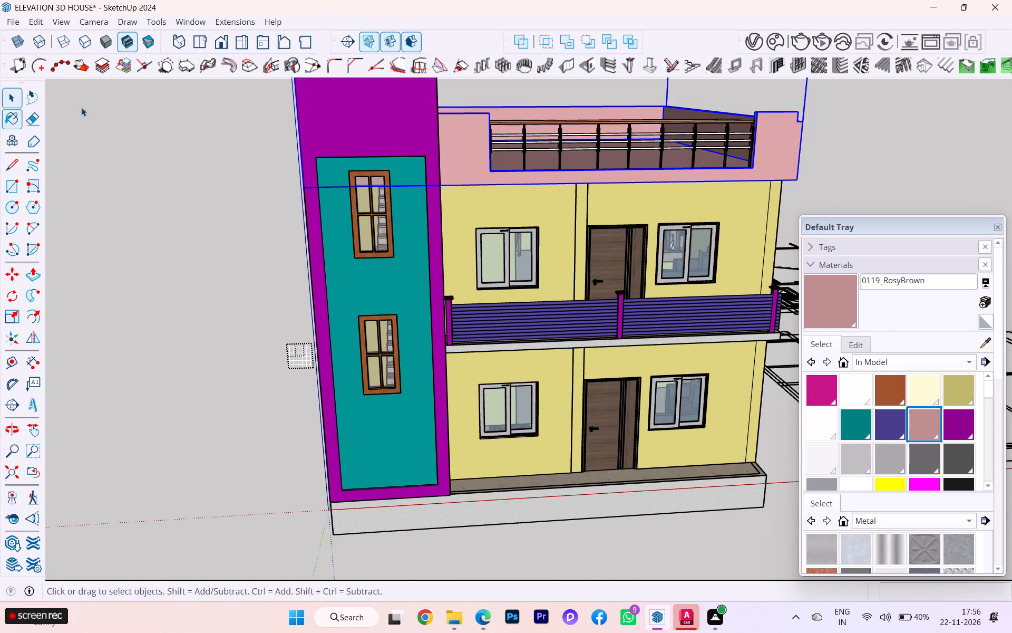
pyautogui.click(133, 119)
# Inside the parapet group, offset the front face's outline inward by about 7" to draw panels on both end sections.
pyautogui.scroll(-1, 258, 154)
pyautogui.scroll(1, 313, 156)
pyautogui.scroll(-2, 344, 156)
pyautogui.moveTo(398, 156); pyautogui.dragTo(175, 137, button='middle')
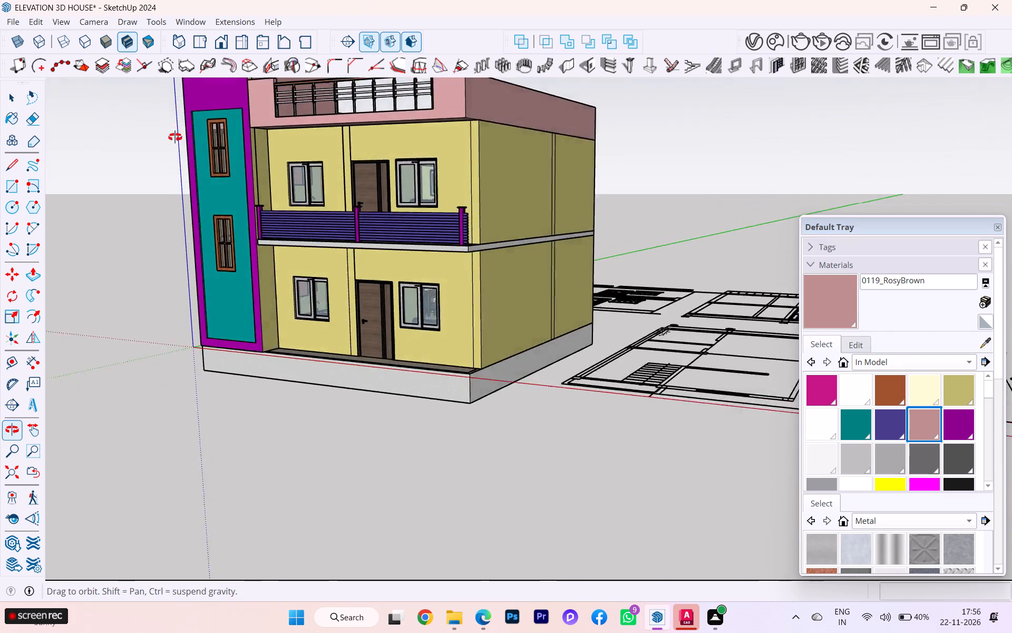
pyautogui.moveTo(175, 137); pyautogui.dragTo(405, 199, button='middle')
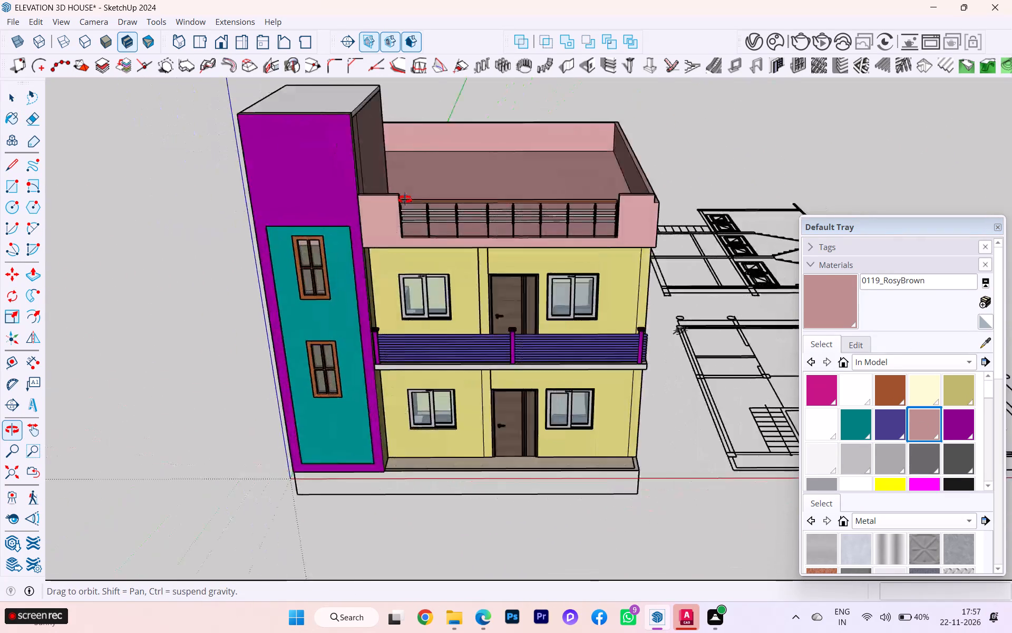
pyautogui.moveTo(405, 199); pyautogui.dragTo(454, 169, button='middle')
pyautogui.scroll(7, 507, 148)
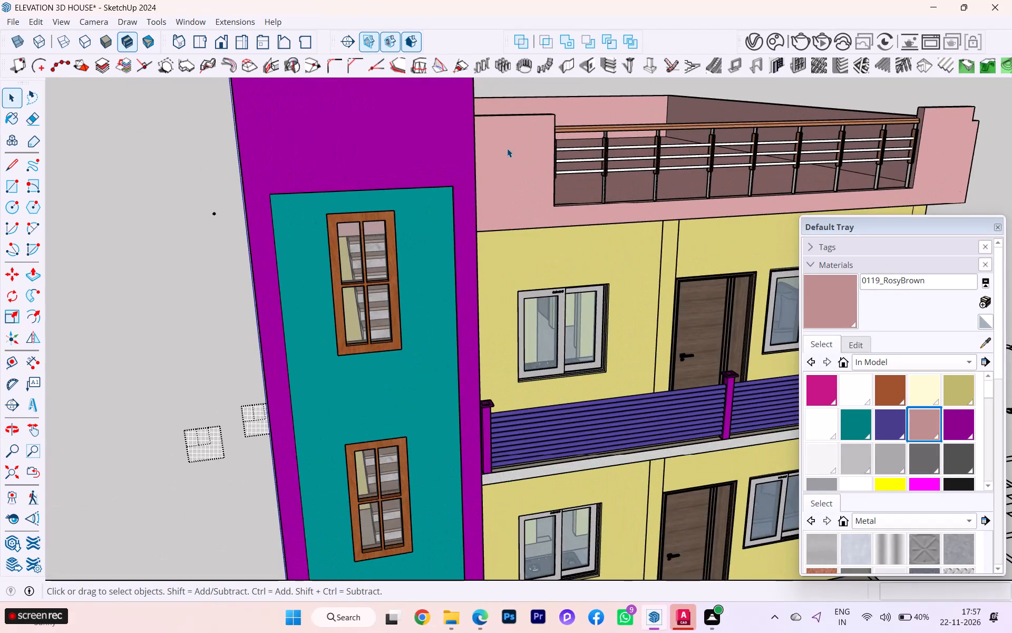
pyautogui.scroll(7, 507, 148)
pyautogui.doubleClick(497, 153)
pyautogui.click(479, 164)
pyautogui.moveTo(477, 166); pyautogui.dragTo(395, 179, button='middle')
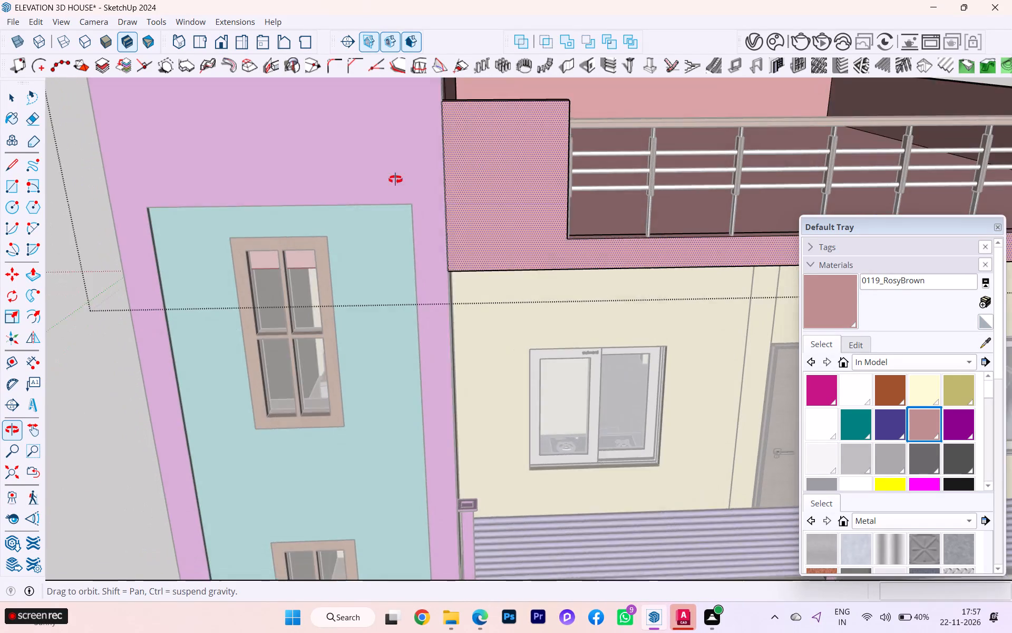
pyautogui.moveTo(395, 179); pyautogui.dragTo(375, 181, button='middle')
pyautogui.press('f')
pyautogui.click(441, 183)
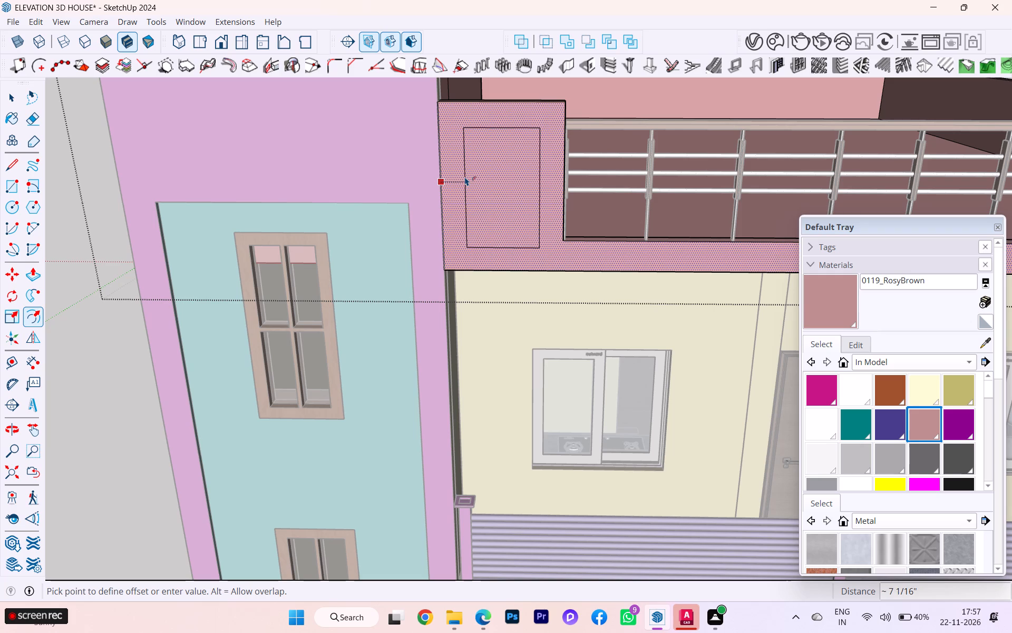
pyautogui.click(464, 177)
# Examine the offset panel outlines on both parapet end sections from the front and from the side away from the tower.
pyautogui.scroll(-1, 411, 176)
pyautogui.scroll(2, 398, 176)
pyautogui.scroll(-1, 396, 177)
pyautogui.scroll(3, 395, 177)
pyautogui.scroll(-1, 382, 177)
pyautogui.scroll(5, 380, 177)
pyautogui.scroll(-18, 375, 177)
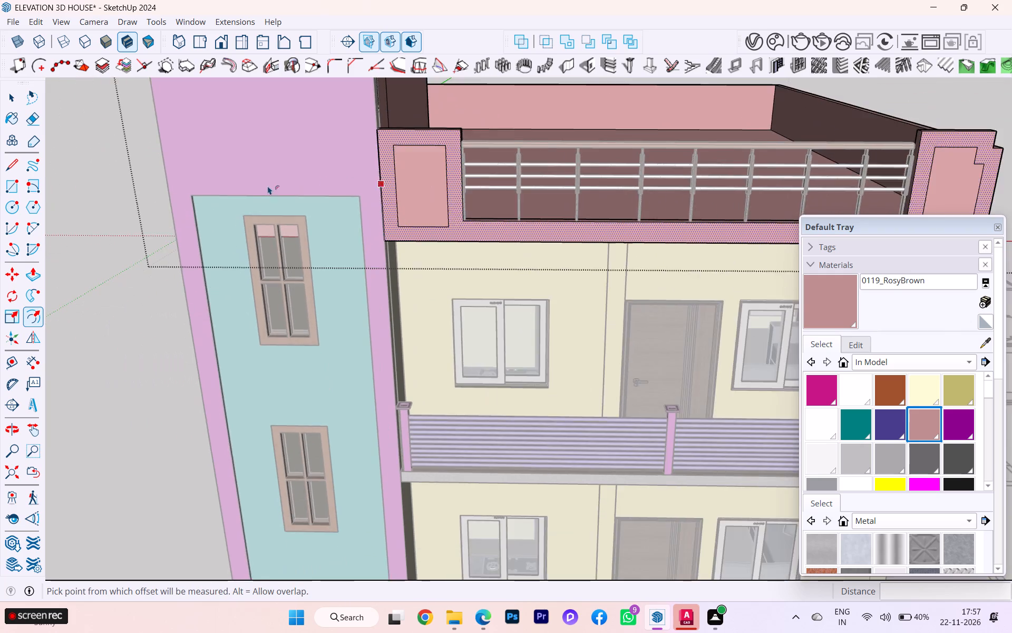
pyautogui.scroll(-4, 268, 186)
pyautogui.scroll(2, 264, 188)
pyautogui.scroll(-1, 264, 188)
pyautogui.scroll(4, 838, 162)
pyautogui.scroll(-2, 834, 162)
pyautogui.scroll(2, 834, 162)
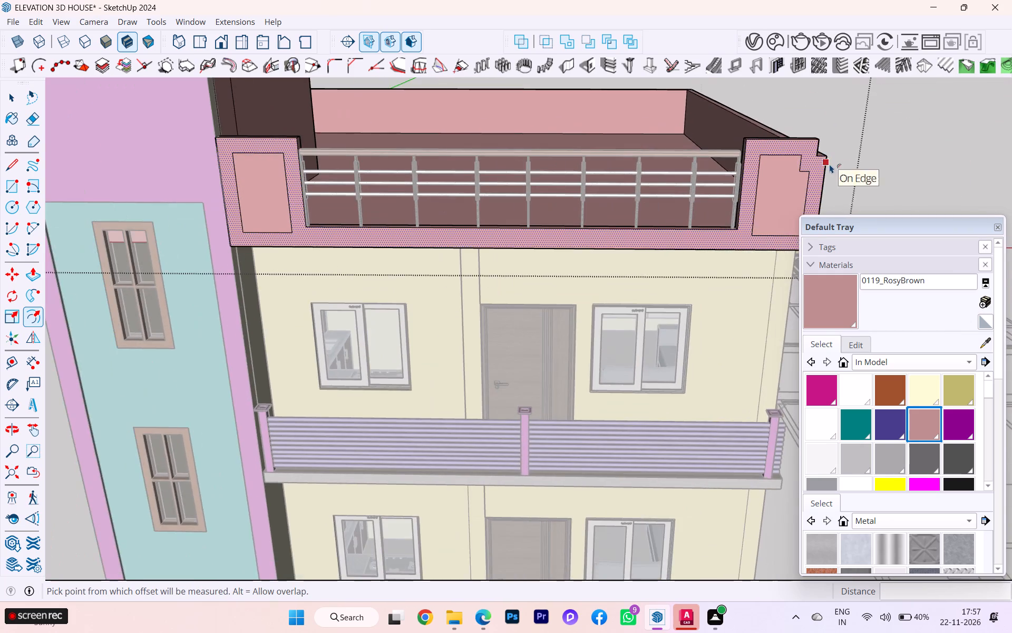
pyautogui.moveTo(828, 165); pyautogui.dragTo(714, 178, button='middle')
pyautogui.scroll(1, 710, 179)
pyautogui.scroll(-2, 710, 178)
pyautogui.scroll(2, 711, 177)
pyautogui.moveTo(738, 178); pyautogui.dragTo(645, 204, button='middle')
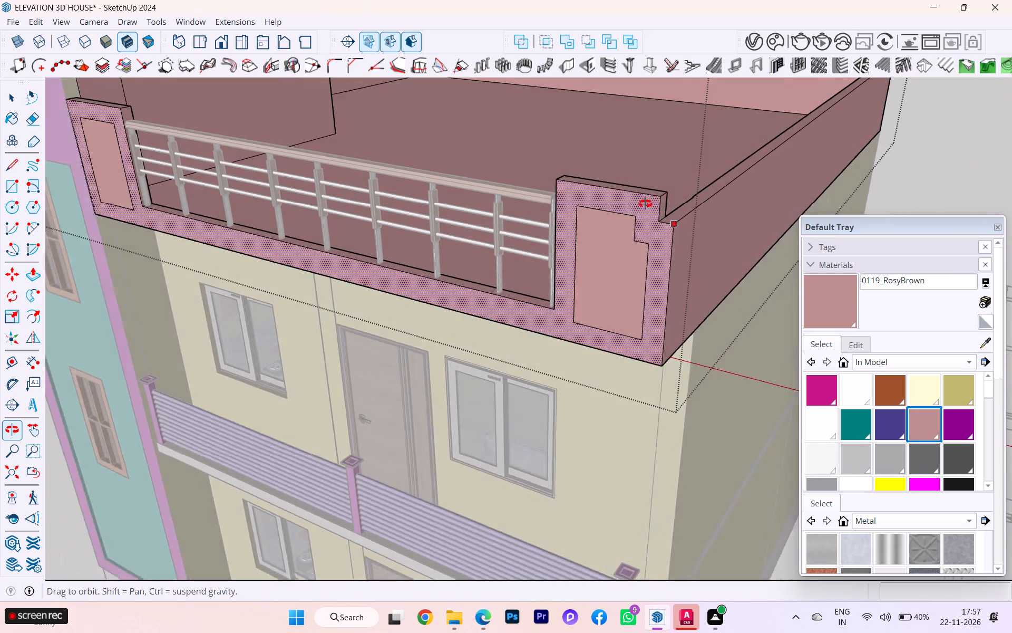
pyautogui.moveTo(645, 204); pyautogui.dragTo(637, 207, button='middle')
pyautogui.scroll(-1, 174, 132)
pyautogui.scroll(2, 174, 132)
pyautogui.scroll(-3, 174, 132)
pyautogui.scroll(-2, 228, 154)
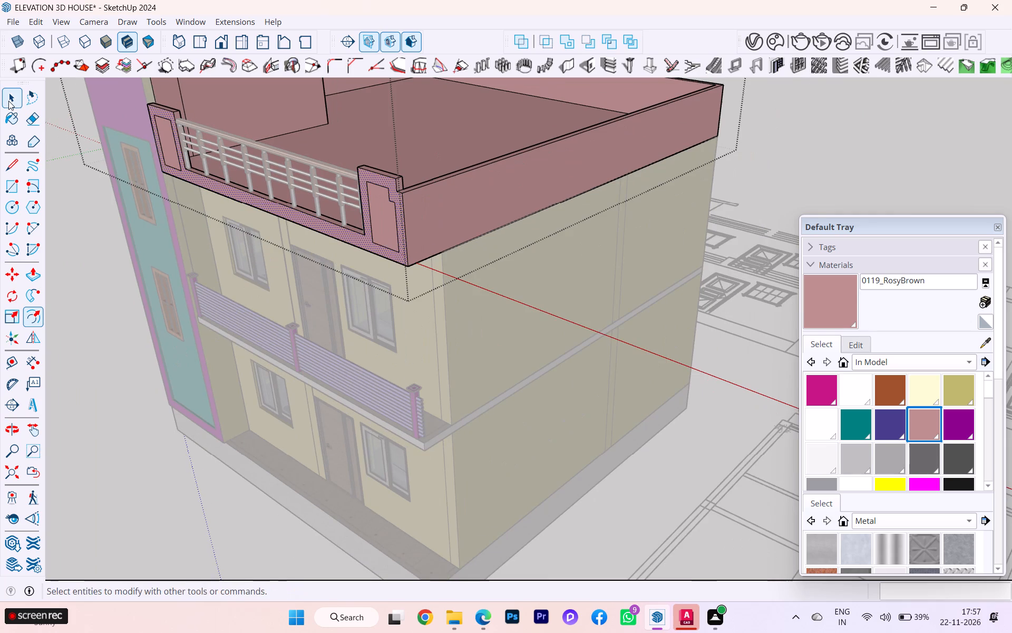
pyautogui.click(8, 101)
pyautogui.scroll(1, 249, 159)
pyautogui.scroll(-1, 266, 164)
pyautogui.scroll(3, 270, 165)
pyautogui.scroll(3, 466, 188)
pyautogui.scroll(-1, 468, 188)
pyautogui.scroll(1, 438, 187)
pyautogui.moveTo(445, 187); pyautogui.dragTo(622, 178, button='middle')
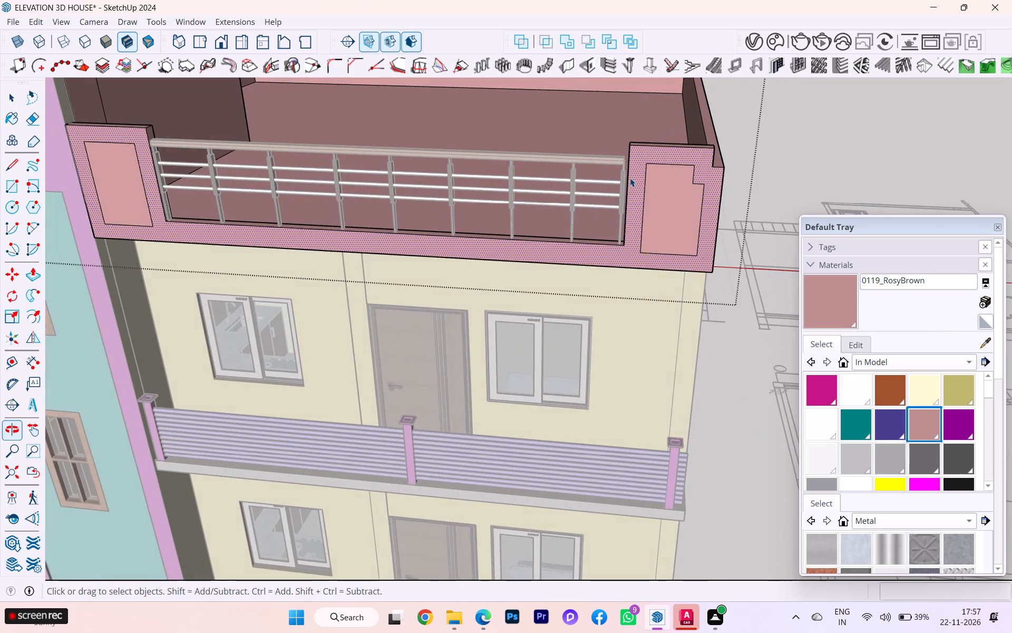
pyautogui.scroll(-2, 144, 216)
pyautogui.moveTo(168, 217); pyautogui.dragTo(230, 219, button='middle')
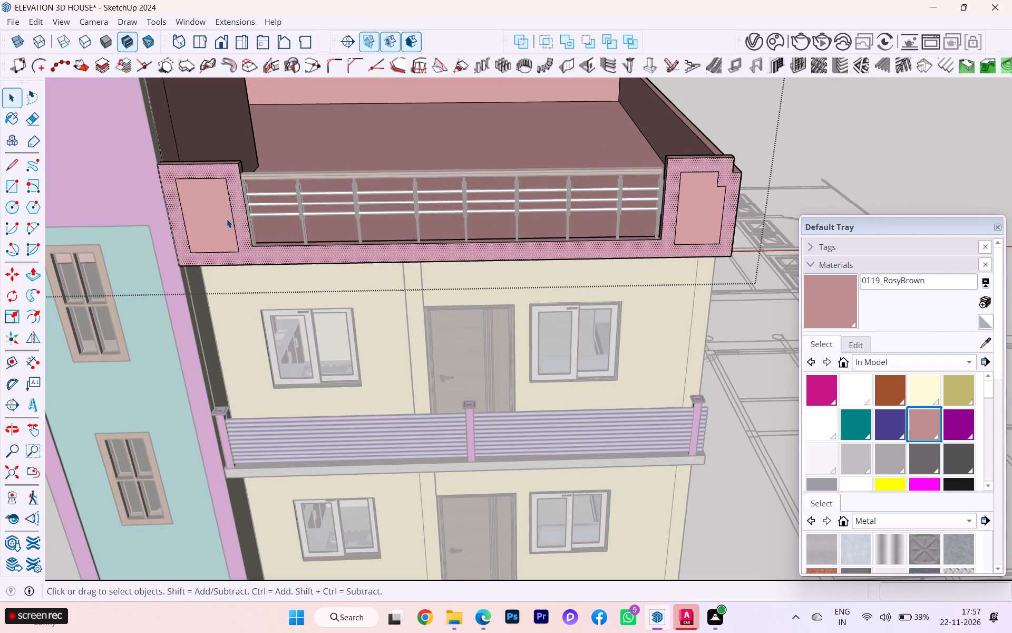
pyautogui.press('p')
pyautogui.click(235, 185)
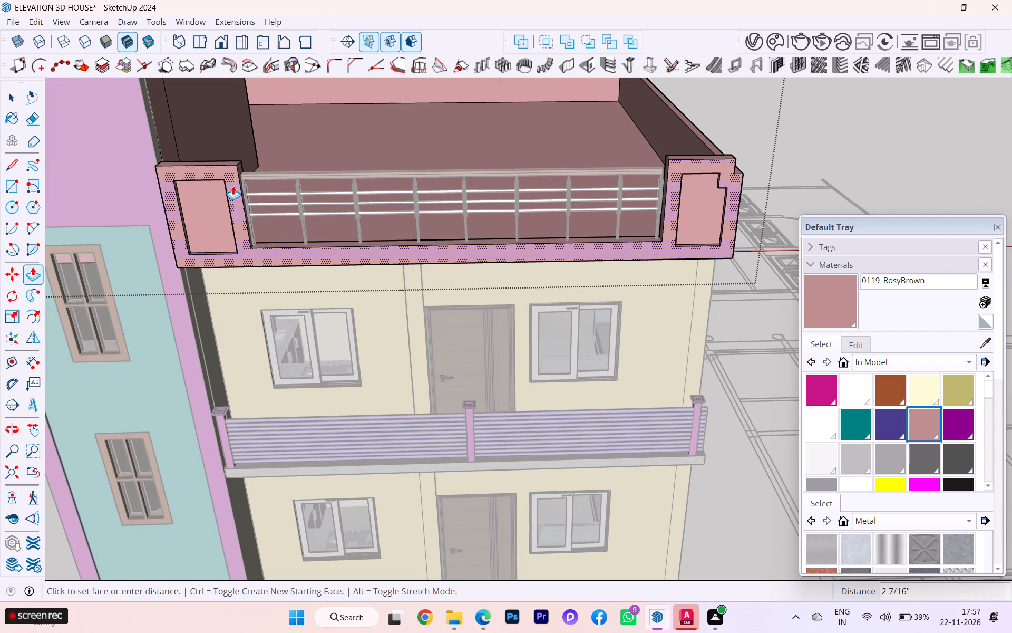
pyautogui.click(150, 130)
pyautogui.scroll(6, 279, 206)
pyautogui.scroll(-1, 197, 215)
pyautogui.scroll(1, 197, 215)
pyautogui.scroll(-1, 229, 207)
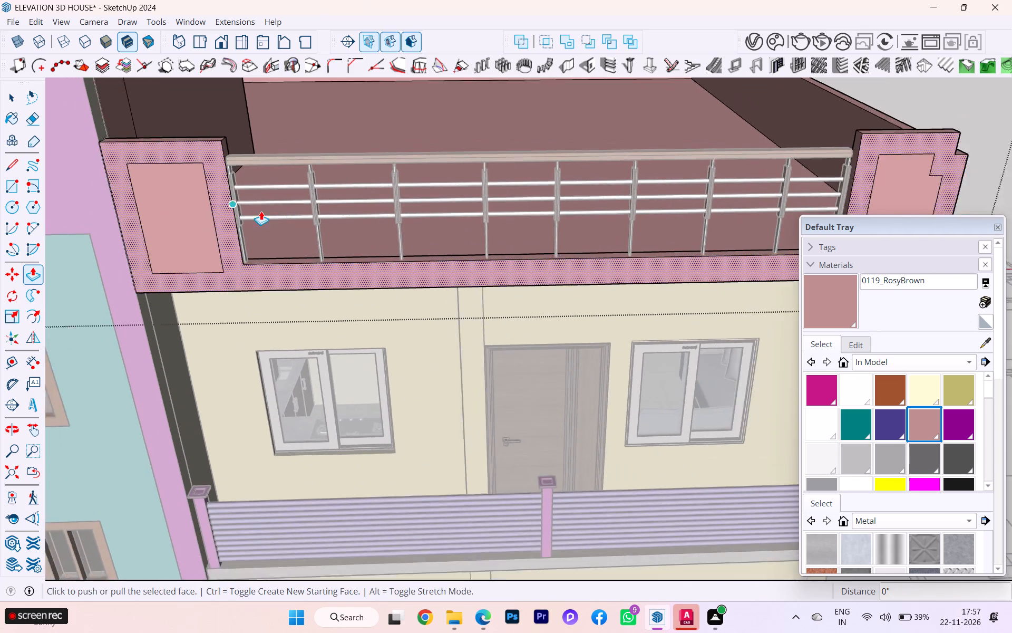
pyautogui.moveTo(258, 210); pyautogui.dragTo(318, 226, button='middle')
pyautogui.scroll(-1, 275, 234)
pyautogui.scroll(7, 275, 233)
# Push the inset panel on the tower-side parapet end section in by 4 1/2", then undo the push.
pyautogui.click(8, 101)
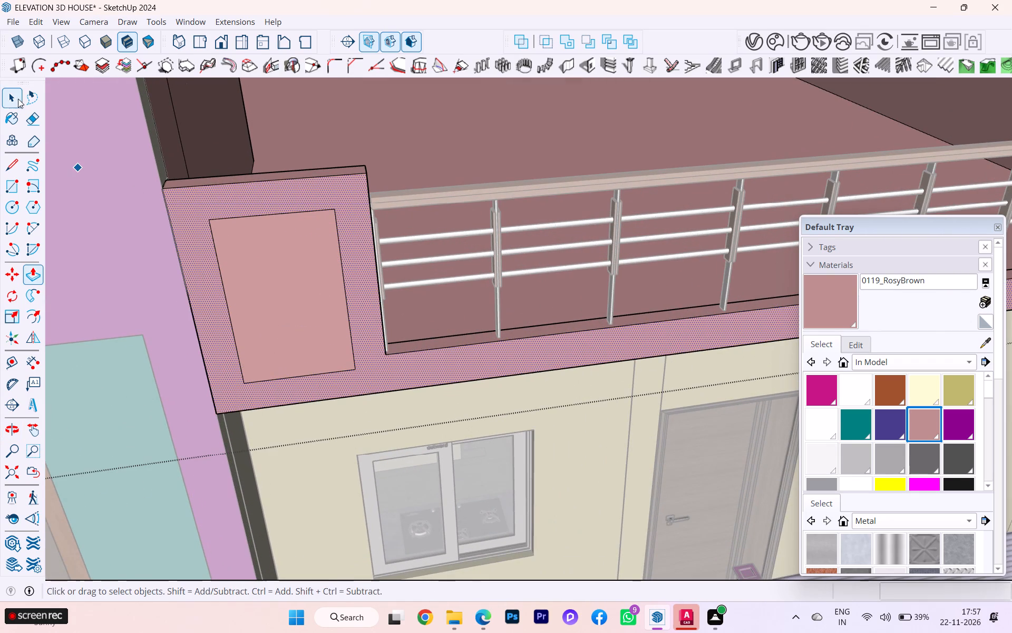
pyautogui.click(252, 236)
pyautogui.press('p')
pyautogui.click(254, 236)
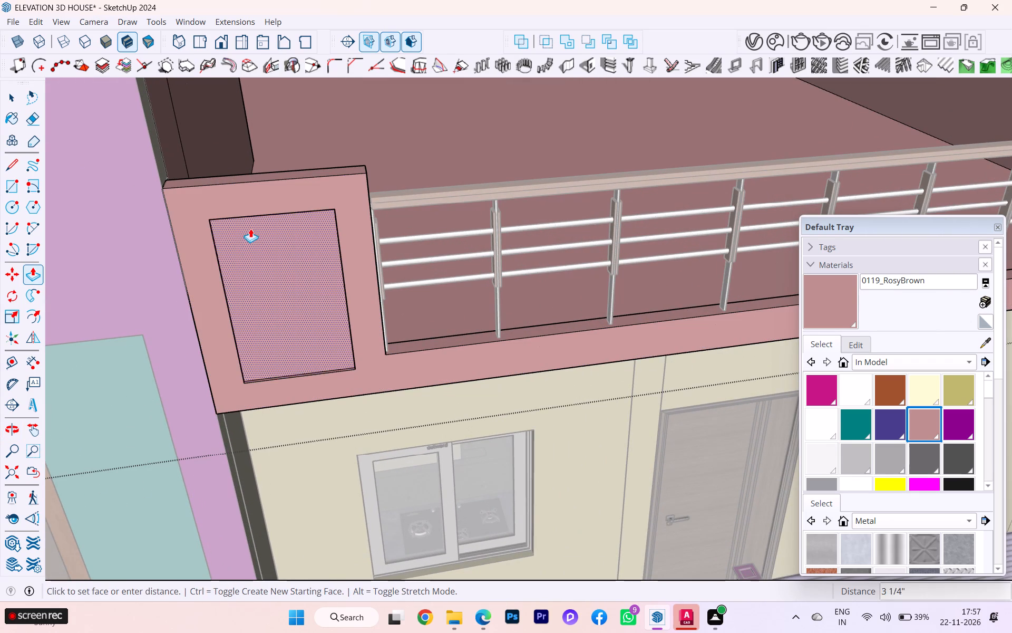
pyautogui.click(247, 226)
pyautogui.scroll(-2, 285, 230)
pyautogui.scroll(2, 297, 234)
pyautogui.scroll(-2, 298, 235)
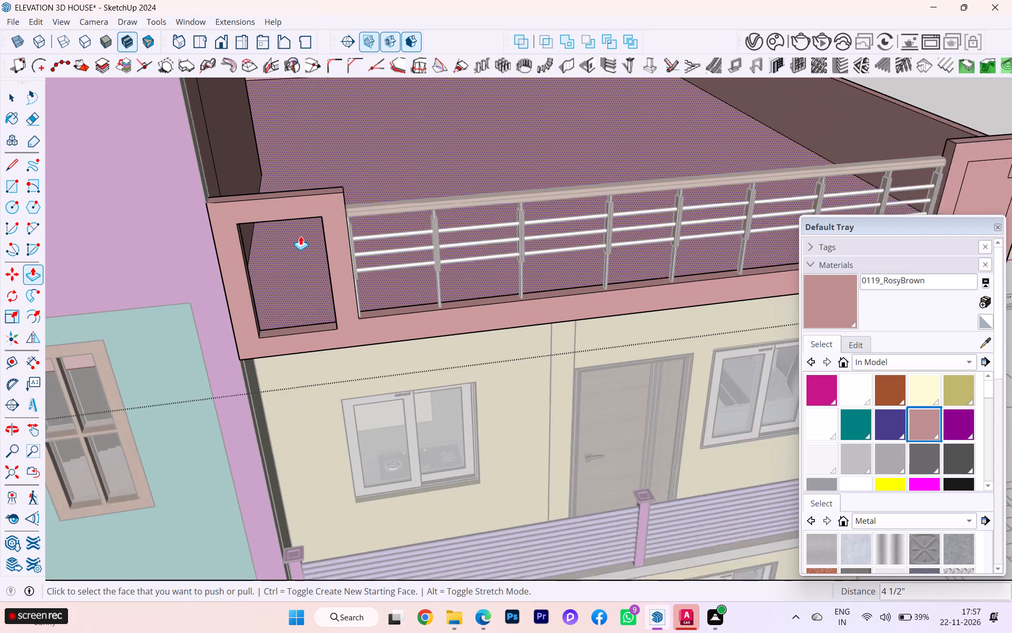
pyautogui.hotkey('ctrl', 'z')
# Push the inset panel on the tower-side parapet end section in slightly to form a shallow recess.
pyautogui.scroll(3, 293, 262)
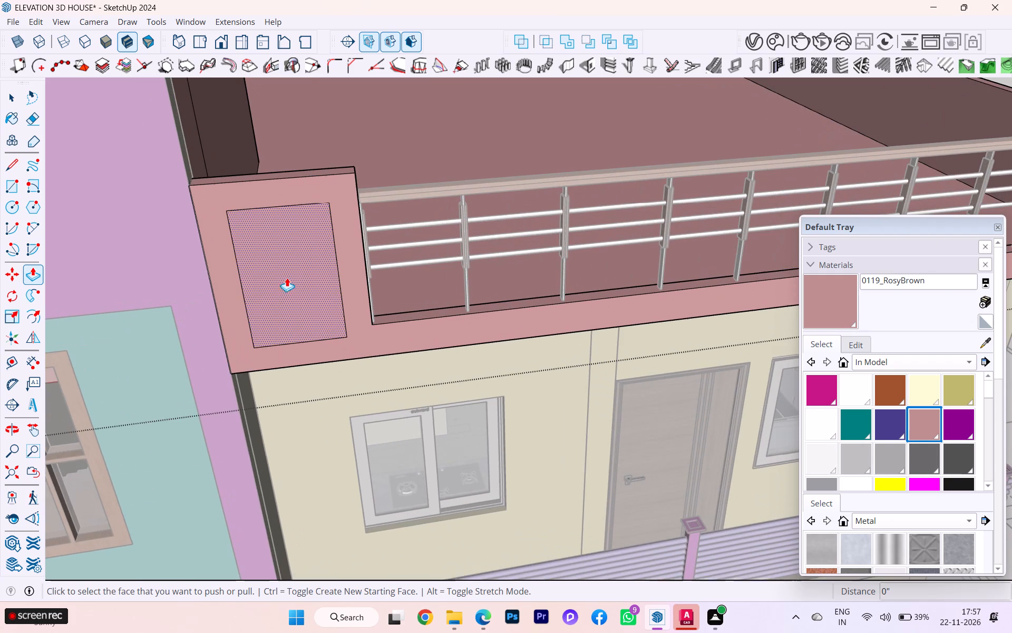
pyautogui.click(287, 279)
pyautogui.click(286, 275)
# Push the notched inset panel on the parapet end section away from the tower in by 2 9/16".
pyautogui.scroll(-2, 249, 279)
pyautogui.scroll(1, 248, 282)
pyautogui.scroll(-1, 248, 283)
pyautogui.scroll(-2, 335, 289)
pyautogui.moveTo(368, 282); pyautogui.dragTo(298, 252, button='middle')
pyautogui.scroll(-5, 220, 242)
pyautogui.scroll(4, 167, 247)
pyautogui.scroll(-1, 181, 246)
pyautogui.scroll(-1, 557, 199)
pyautogui.scroll(4, 569, 195)
pyautogui.click(634, 219)
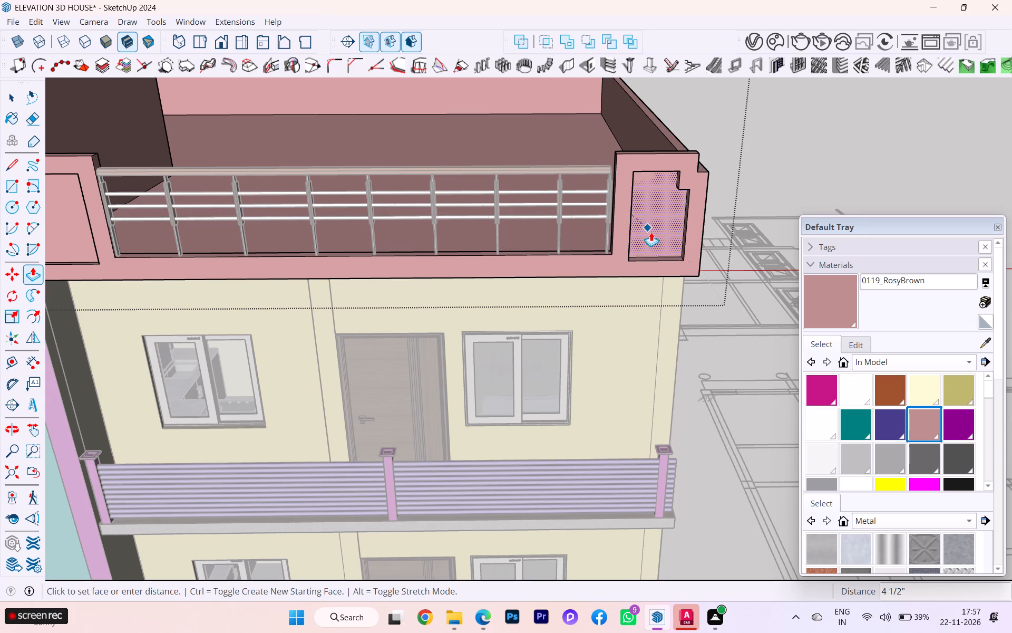
pyautogui.scroll(5, 670, 251)
pyautogui.scroll(1, 658, 182)
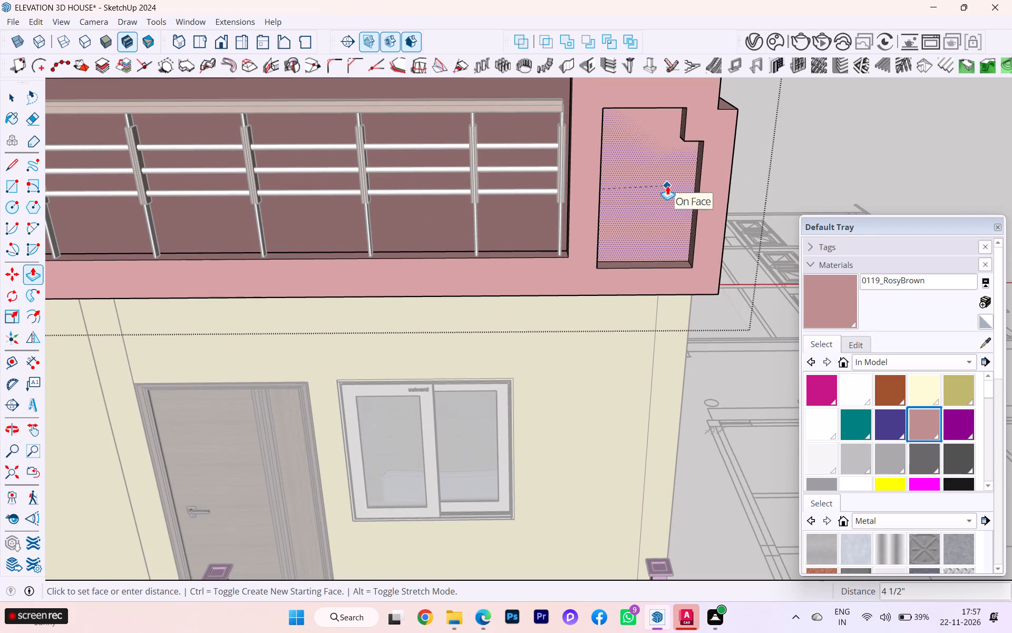
pyautogui.press('`')
pyautogui.press('Escape')
pyautogui.scroll(4, 676, 245)
pyautogui.scroll(-1, 673, 253)
pyautogui.press('Escape')
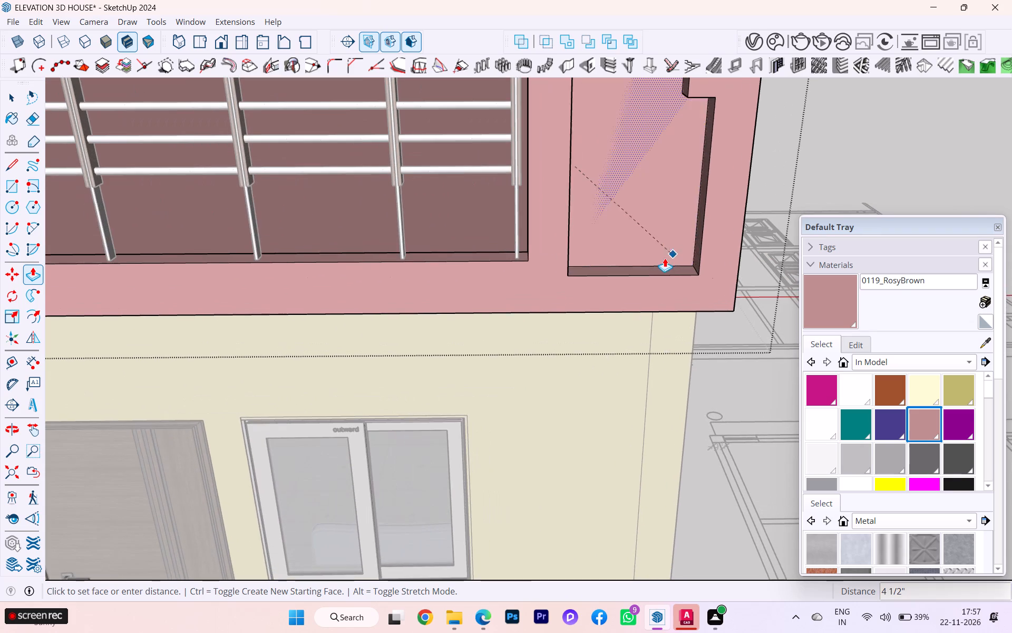
pyautogui.scroll(1, 661, 260)
pyautogui.click(660, 260)
pyautogui.click(661, 253)
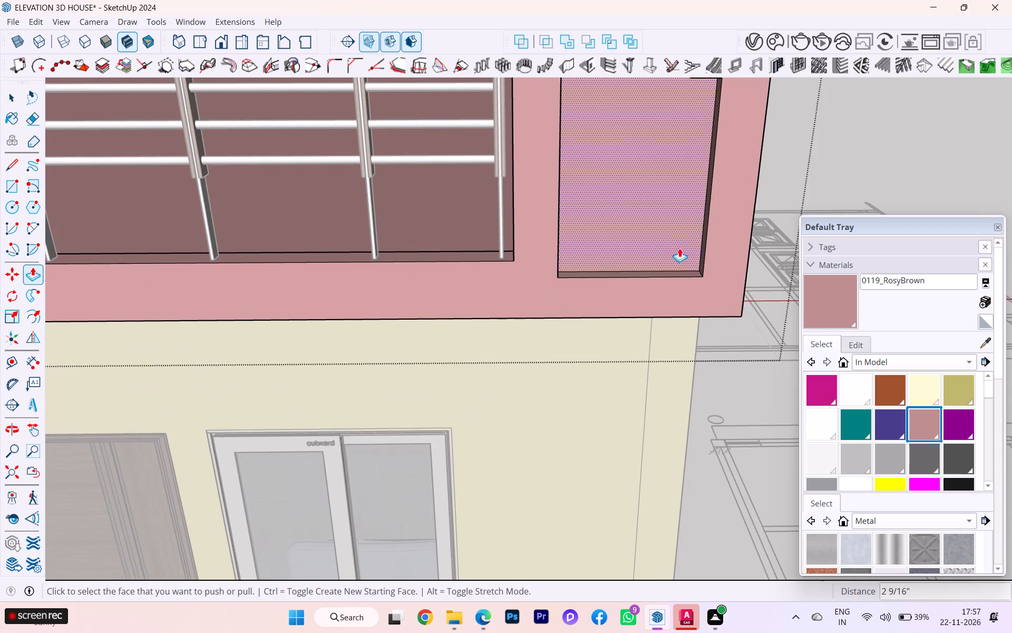
# Leave the parapet group and examine the recessed parapet panels and the house from the front and the side away from the tower.
pyautogui.scroll(-1, 696, 243)
pyautogui.scroll(1, 696, 243)
pyautogui.scroll(-6, 696, 243)
pyautogui.scroll(2, 688, 239)
pyautogui.scroll(-4, 688, 239)
pyautogui.scroll(1, 688, 239)
pyautogui.scroll(-1, 687, 239)
pyautogui.scroll(3, 687, 239)
pyautogui.scroll(-4, 687, 239)
pyautogui.scroll(1, 687, 240)
pyautogui.scroll(-9, 687, 241)
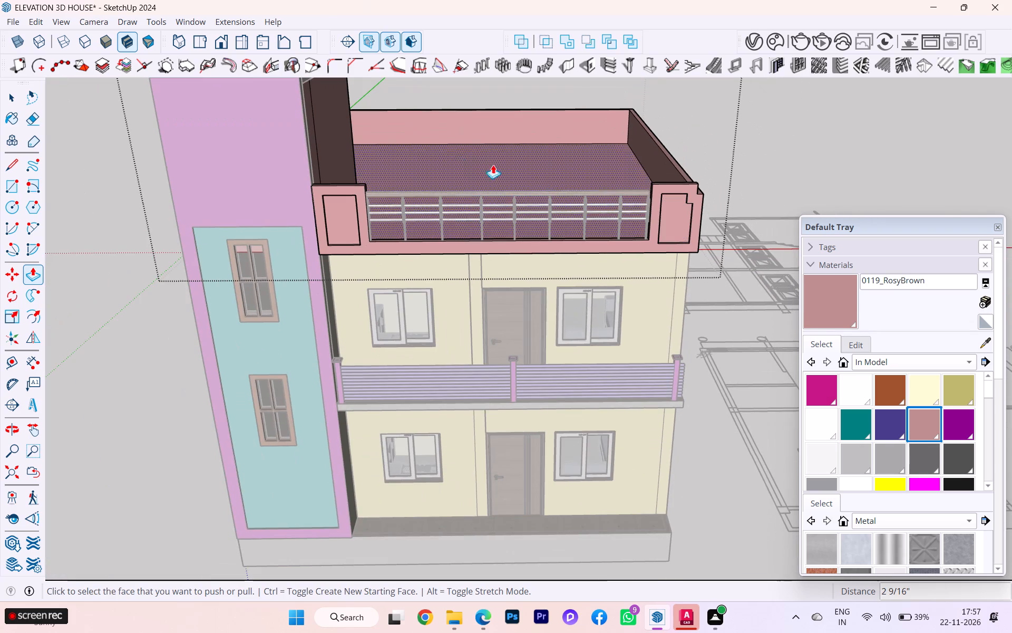
pyautogui.click(20, 94)
pyautogui.click(122, 135)
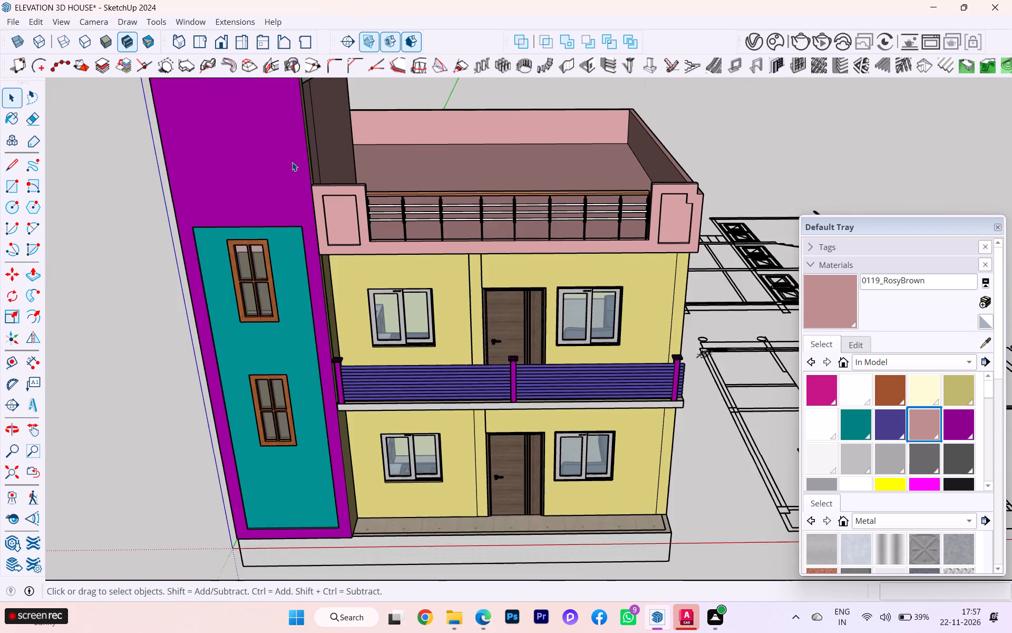
pyautogui.moveTo(293, 162); pyautogui.dragTo(172, 123, button='middle')
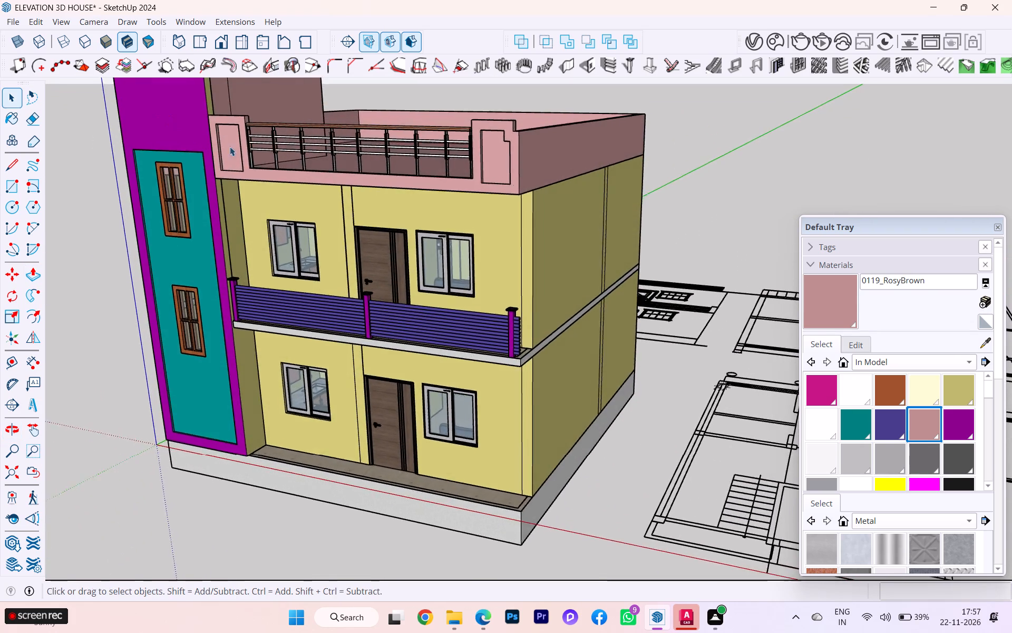
pyautogui.scroll(3, 248, 155)
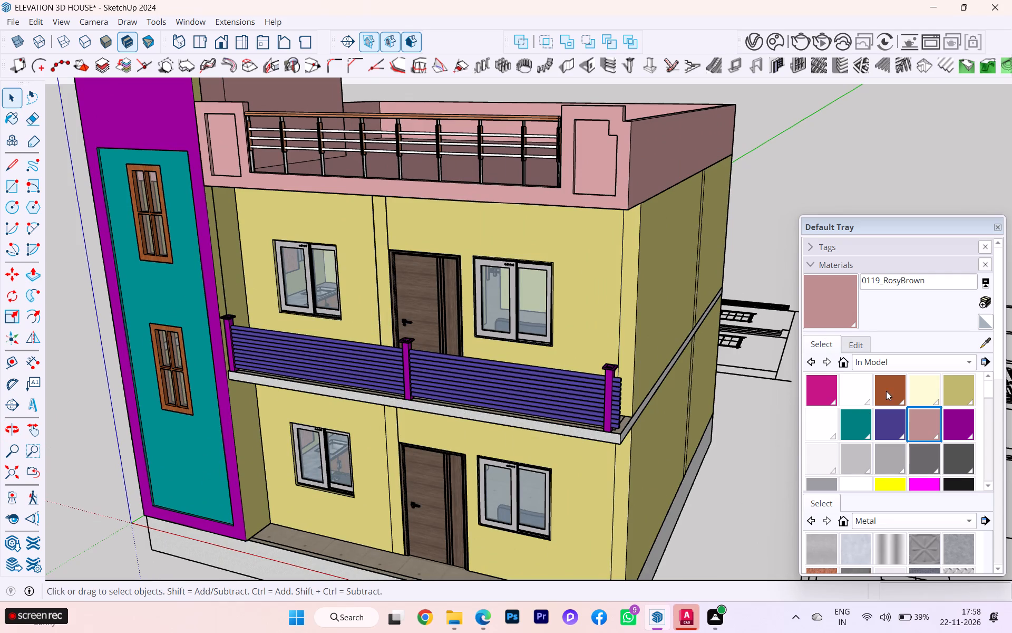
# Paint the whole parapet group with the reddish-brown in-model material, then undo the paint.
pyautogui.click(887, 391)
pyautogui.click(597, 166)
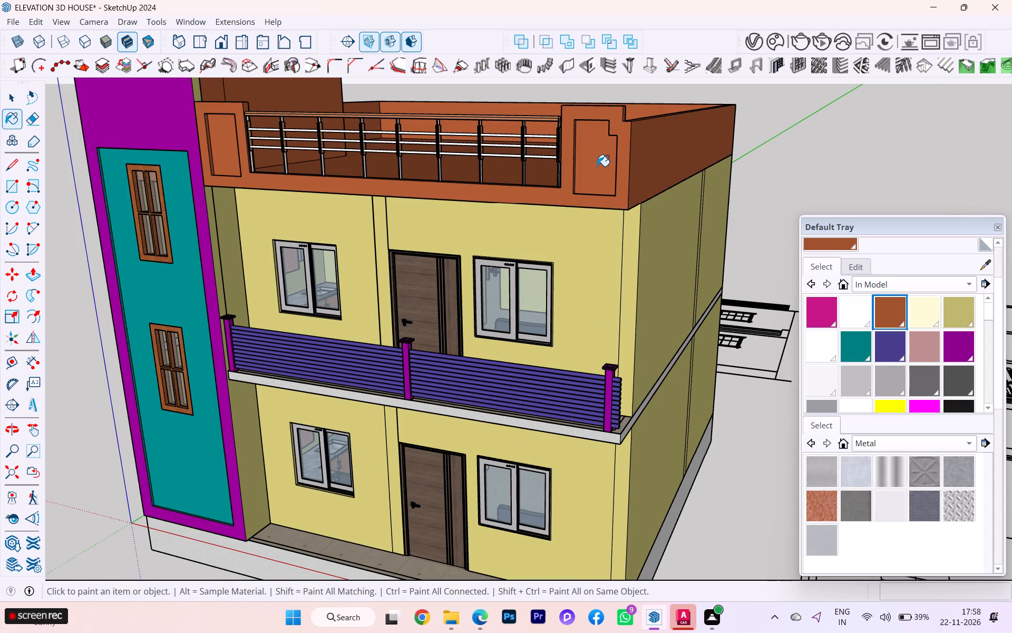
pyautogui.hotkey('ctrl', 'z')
# Inside the parapet group, paint the recessed panel face on the tower-side end section with the reddish-brown material.
pyautogui.scroll(-1, 613, 180)
pyautogui.scroll(1, 614, 180)
pyautogui.scroll(-2, 614, 180)
pyautogui.moveTo(348, 187); pyautogui.dragTo(384, 186, button='middle')
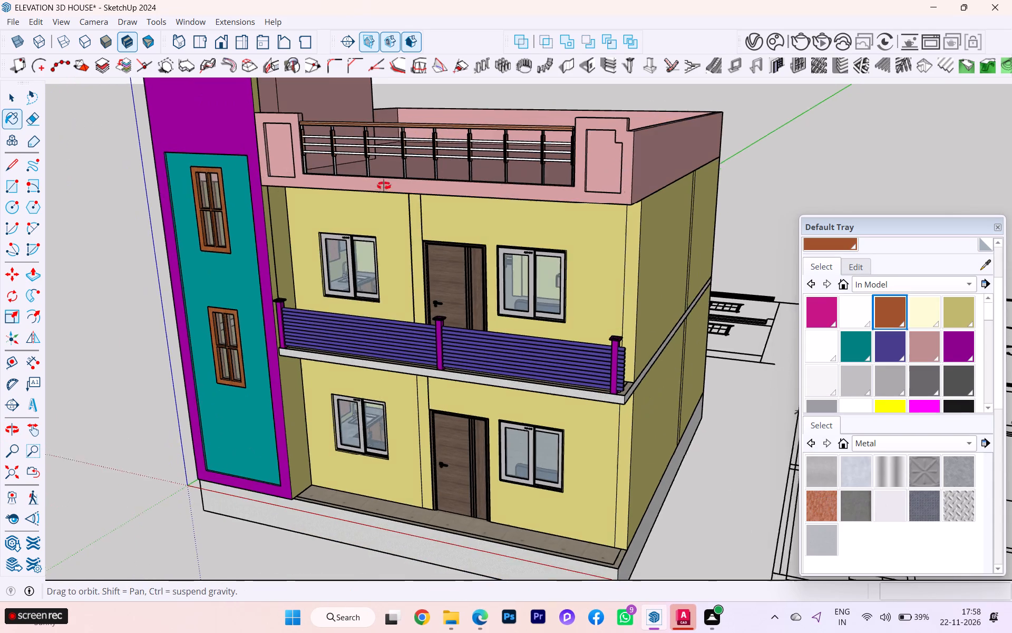
pyautogui.moveTo(384, 186); pyautogui.dragTo(547, 185, button='middle')
pyautogui.click(12, 102)
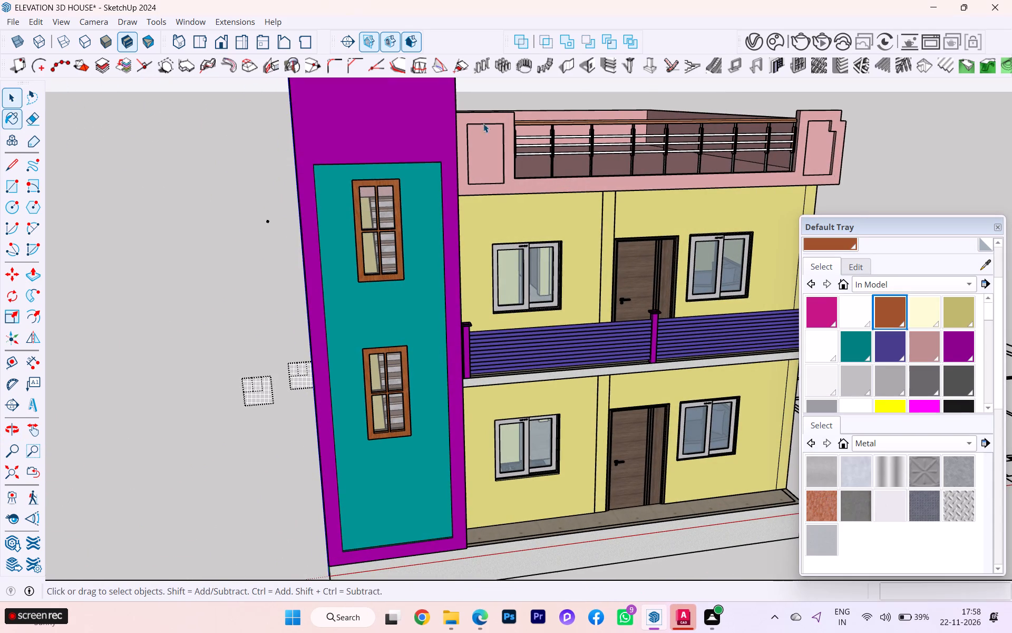
pyautogui.scroll(-2, 536, 133)
pyautogui.scroll(6, 537, 133)
pyautogui.click(478, 154)
pyautogui.moveTo(468, 154); pyautogui.dragTo(363, 174, button='middle')
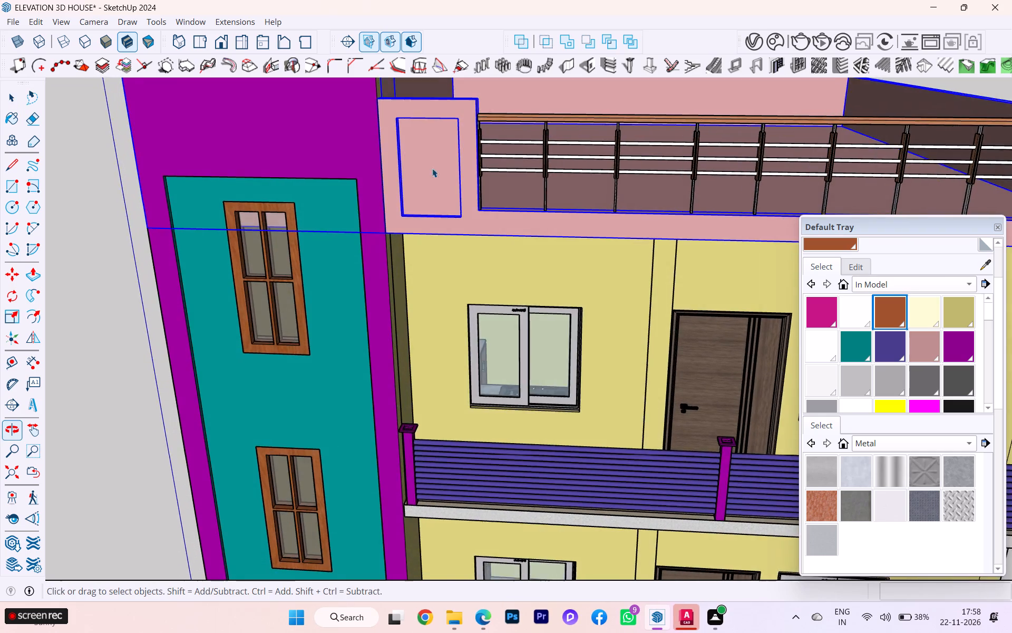
pyautogui.scroll(2, 442, 166)
pyautogui.doubleClick(436, 166)
pyautogui.click(433, 165)
pyautogui.doubleClick(433, 165)
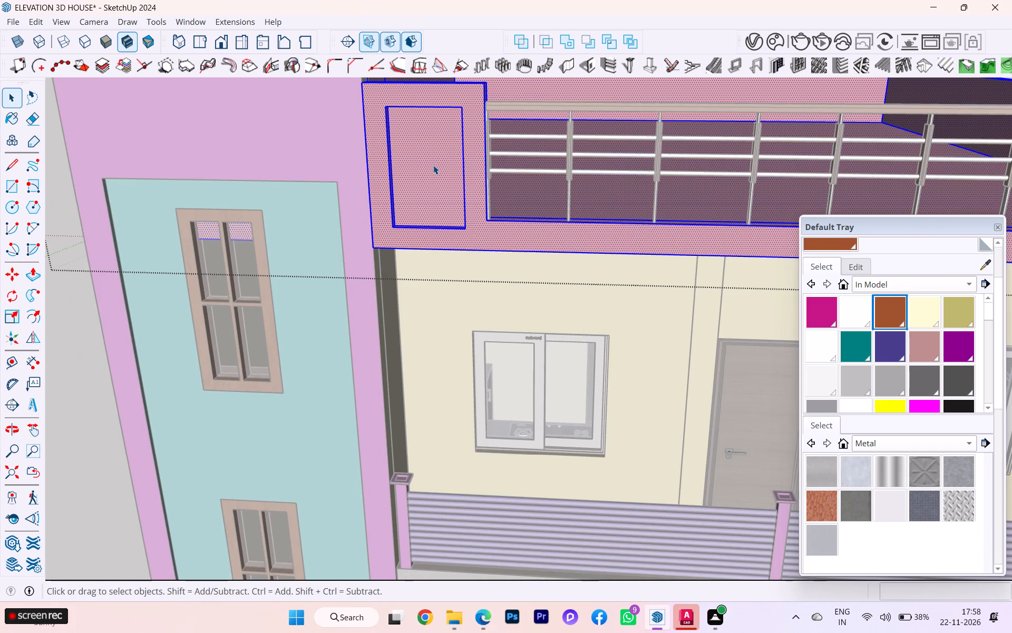
pyautogui.click(433, 165)
pyautogui.click(433, 165)
pyautogui.click(432, 165)
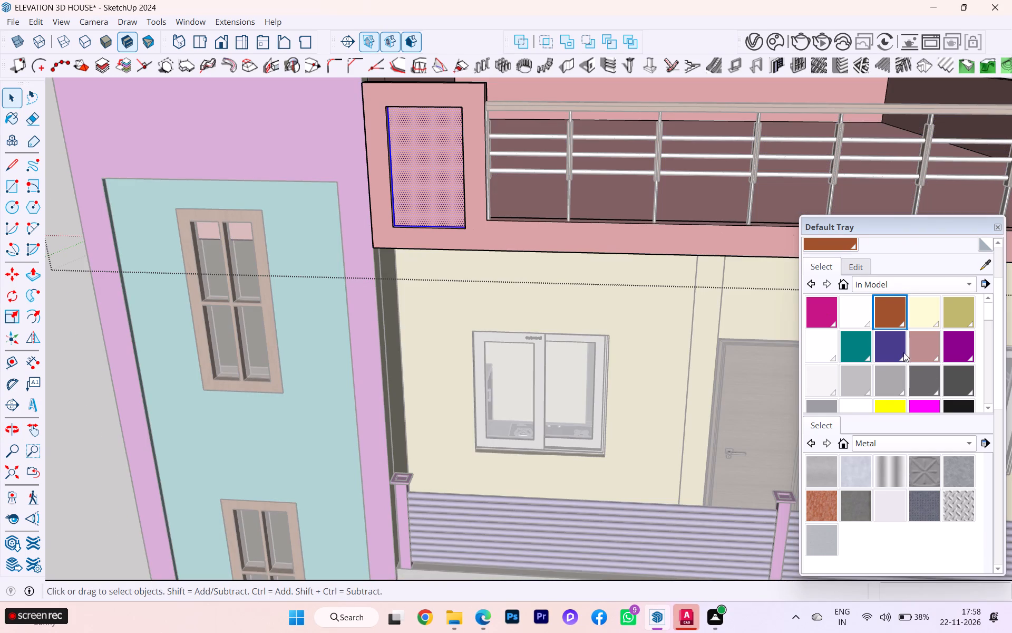
pyautogui.click(885, 316)
pyautogui.click(409, 148)
# Paint the notched recessed panel on the end section away from the tower reddish-brown and leave the parapet group.
pyautogui.scroll(-1, 453, 151)
pyautogui.scroll(1, 453, 151)
pyautogui.scroll(-2, 453, 152)
pyautogui.scroll(1, 453, 154)
pyautogui.scroll(-1, 453, 155)
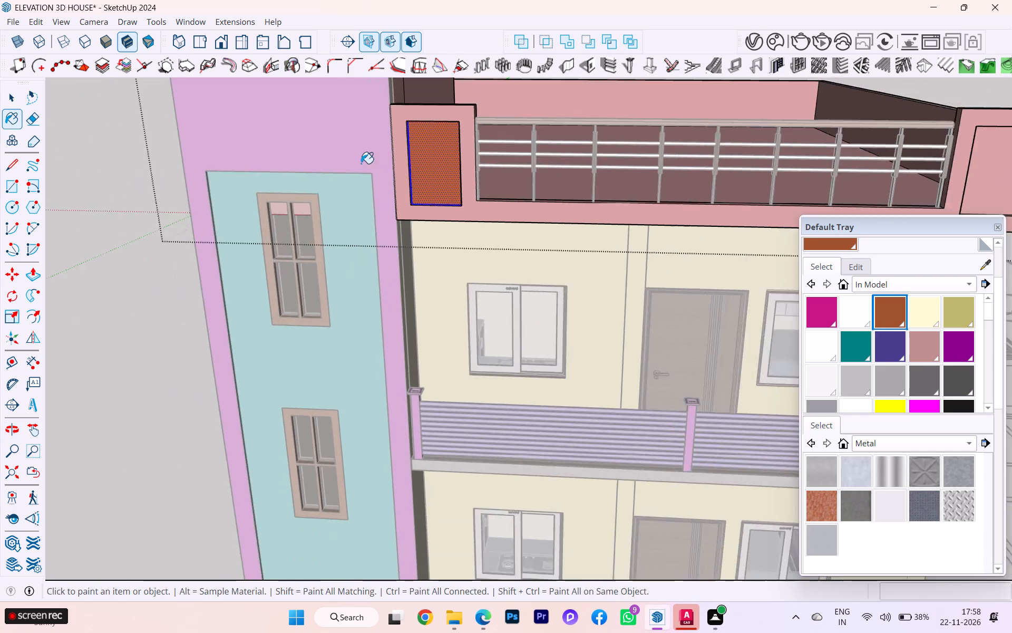
pyautogui.scroll(1, 356, 166)
pyautogui.scroll(-1, 355, 167)
pyautogui.scroll(1, 355, 167)
pyautogui.scroll(-6, 354, 167)
pyautogui.scroll(4, 314, 176)
pyautogui.scroll(-4, 314, 176)
pyautogui.scroll(1, 313, 177)
pyautogui.scroll(-1, 313, 177)
pyautogui.scroll(-6, 558, 156)
pyautogui.click(809, 168)
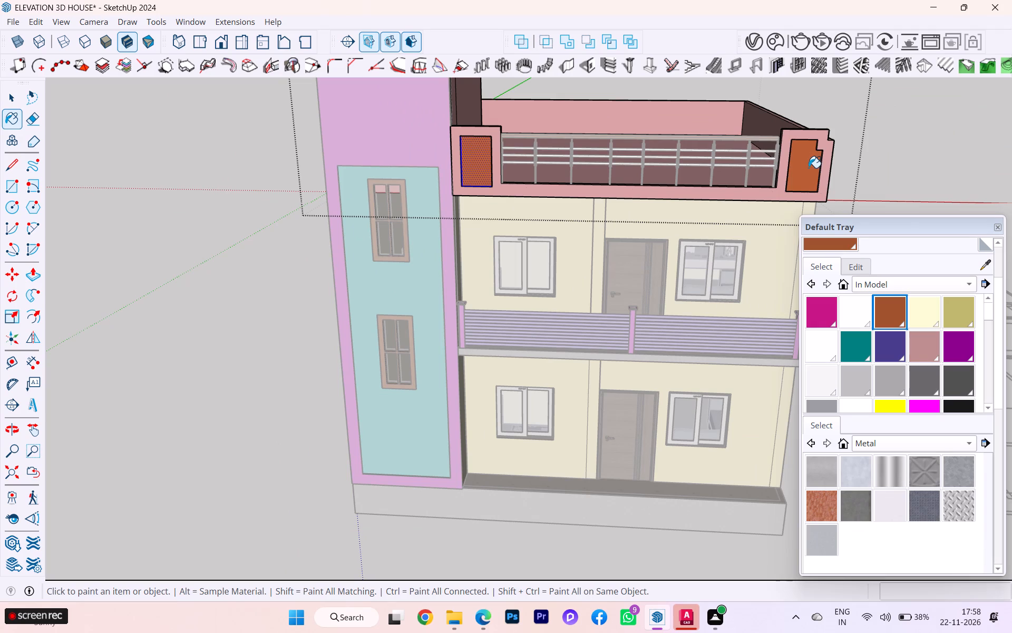
pyautogui.click(12, 104)
pyautogui.click(116, 113)
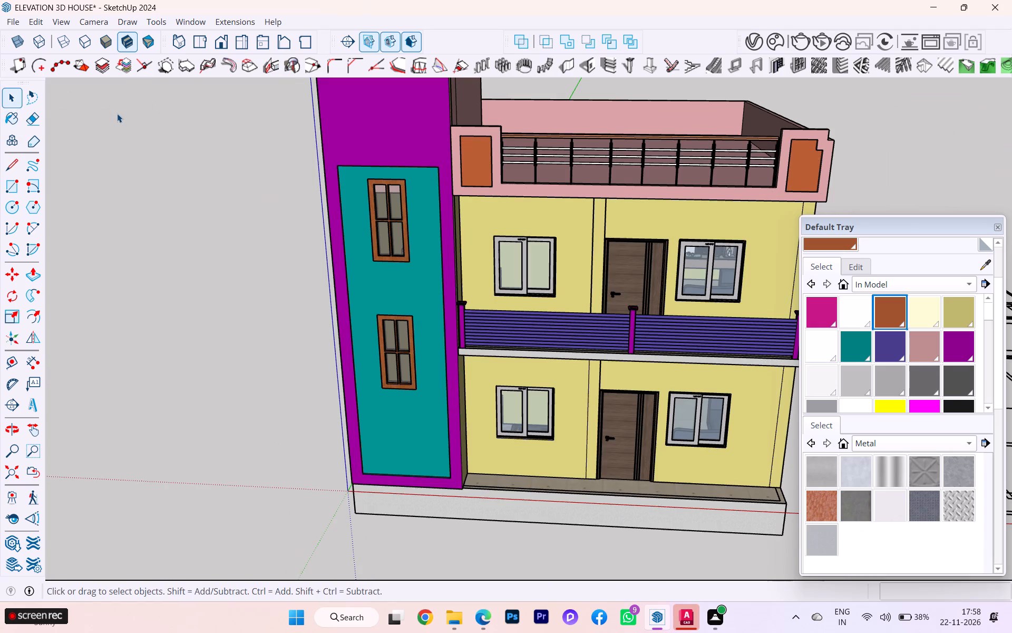
# Inside the parapet group, push/pull the side wall's top face up about 6 15/16", level with the raised end section's top.
pyautogui.scroll(-1, 480, 144)
pyautogui.scroll(1, 517, 142)
pyautogui.scroll(-1, 591, 141)
pyautogui.moveTo(615, 138); pyautogui.dragTo(308, 155, button='middle')
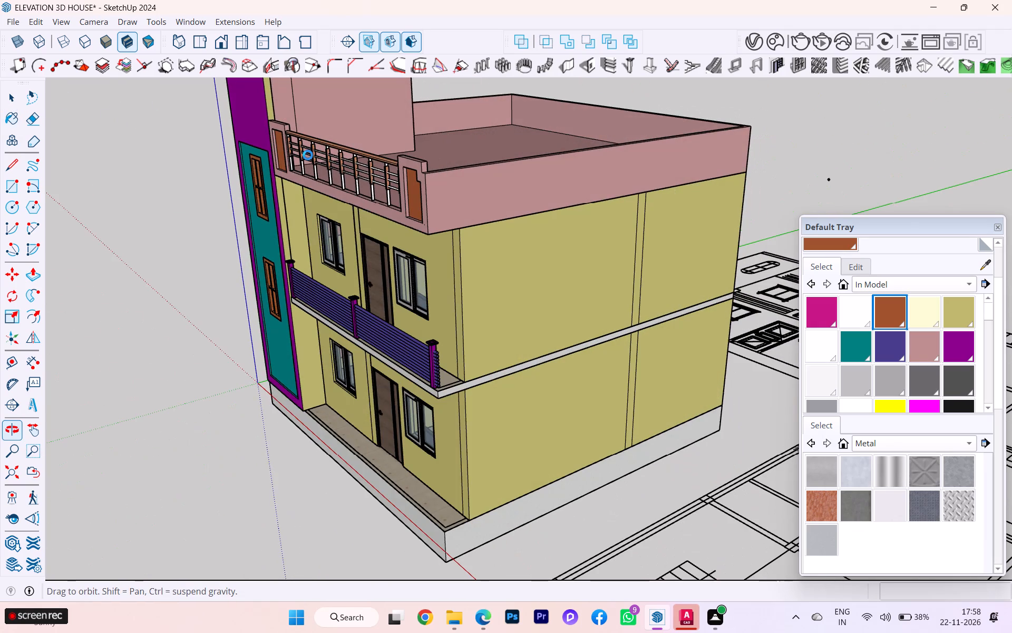
pyautogui.moveTo(308, 155); pyautogui.dragTo(404, 152, button='middle')
pyautogui.scroll(4, 418, 169)
pyautogui.scroll(-1, 418, 170)
pyautogui.scroll(2, 418, 170)
pyautogui.scroll(9, 578, 177)
pyautogui.scroll(3, 497, 194)
pyautogui.scroll(-1, 446, 189)
pyautogui.scroll(3, 446, 189)
pyautogui.scroll(-1, 412, 157)
pyautogui.scroll(2, 412, 157)
pyautogui.scroll(-1, 412, 157)
pyautogui.scroll(2, 412, 157)
pyautogui.scroll(-1, 452, 155)
pyautogui.scroll(1, 452, 155)
pyautogui.scroll(-2, 452, 155)
pyautogui.scroll(2, 452, 155)
pyautogui.scroll(-8, 452, 155)
pyautogui.scroll(1, 452, 155)
pyautogui.moveTo(455, 154); pyautogui.dragTo(623, 169, button='middle')
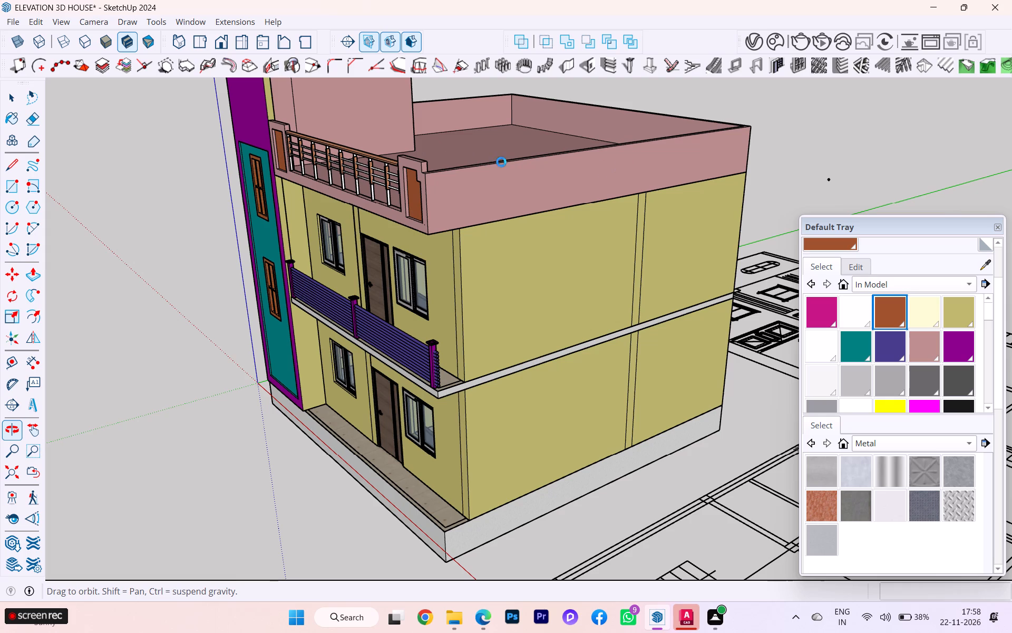
pyautogui.scroll(9, 486, 160)
pyautogui.scroll(4, 417, 174)
pyautogui.scroll(-1, 417, 174)
pyautogui.scroll(2, 417, 174)
pyautogui.scroll(-2, 412, 178)
pyautogui.moveTo(412, 180); pyautogui.dragTo(531, 241, button='middle')
pyautogui.scroll(5, 430, 237)
pyautogui.click(470, 325)
pyautogui.doubleClick(497, 338)
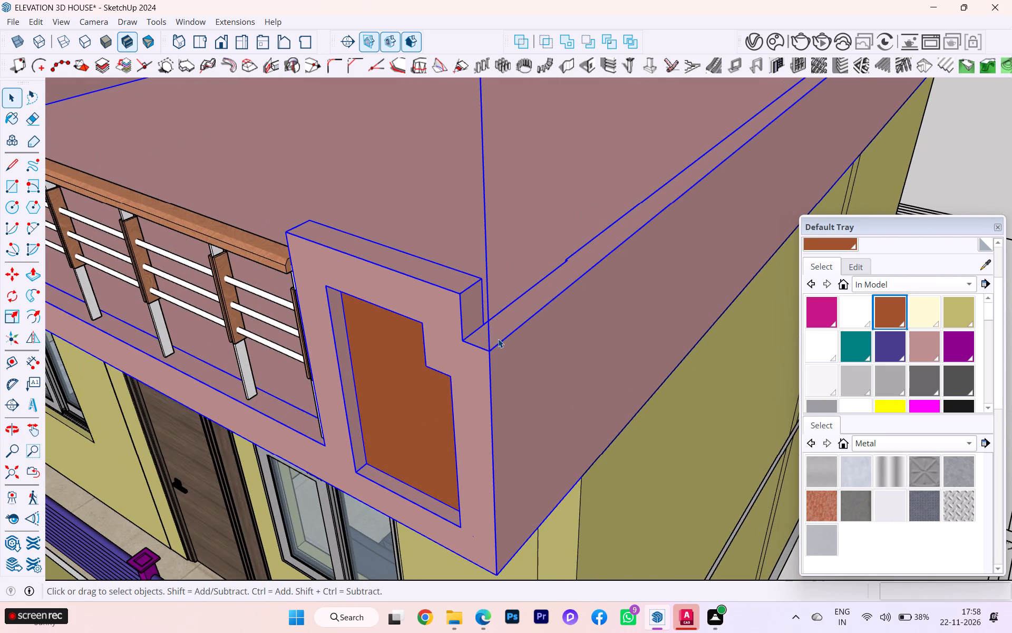
pyautogui.doubleClick(499, 332)
pyautogui.doubleClick(500, 328)
pyautogui.click(500, 328)
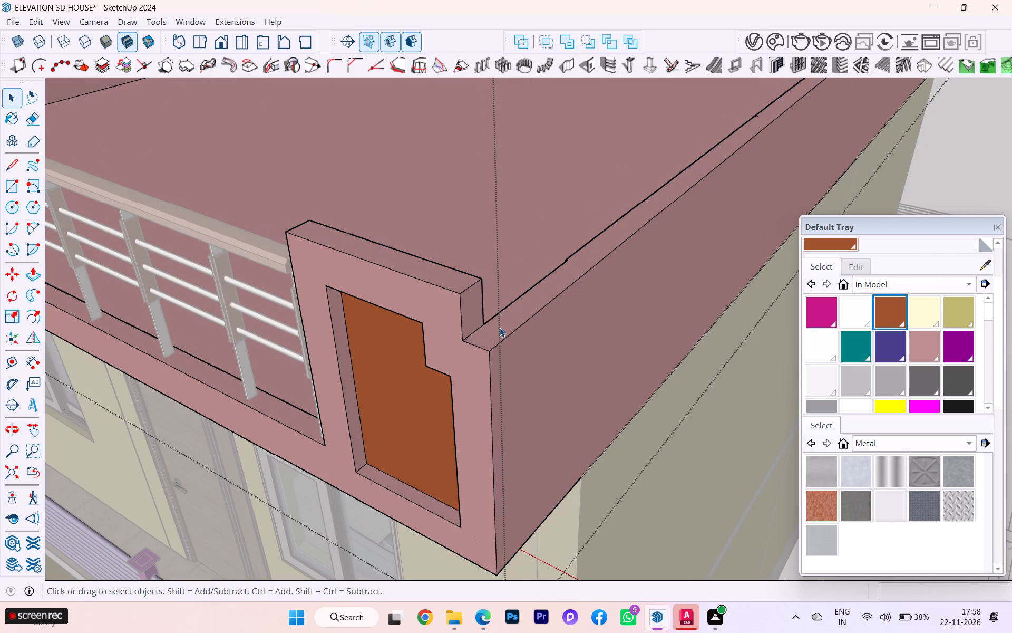
pyautogui.press('p')
pyautogui.click(491, 333)
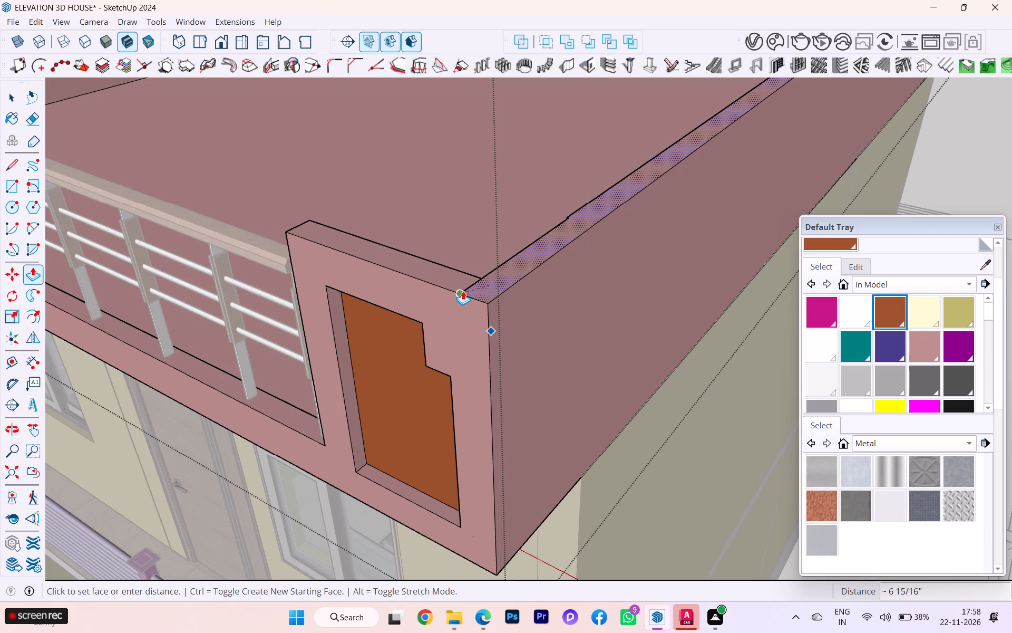
pyautogui.click(460, 289)
# Push the side face of the panel recess's notch outward until it is flush with the recess's lower side face, squaring the opening.
pyautogui.scroll(1, 436, 352)
pyautogui.scroll(-1, 436, 353)
pyautogui.scroll(2, 437, 354)
pyautogui.moveTo(494, 342); pyautogui.dragTo(672, 208, button='middle')
pyautogui.scroll(3, 549, 261)
pyautogui.moveTo(606, 257); pyautogui.dragTo(805, 260, button='middle')
pyautogui.scroll(1, 581, 268)
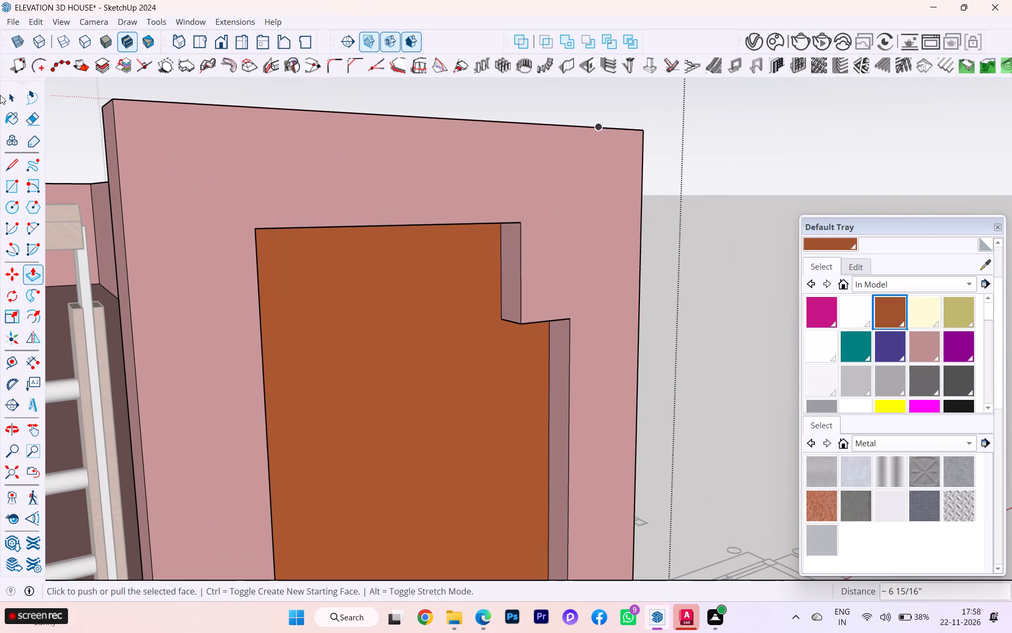
pyautogui.click(8, 97)
pyautogui.click(507, 279)
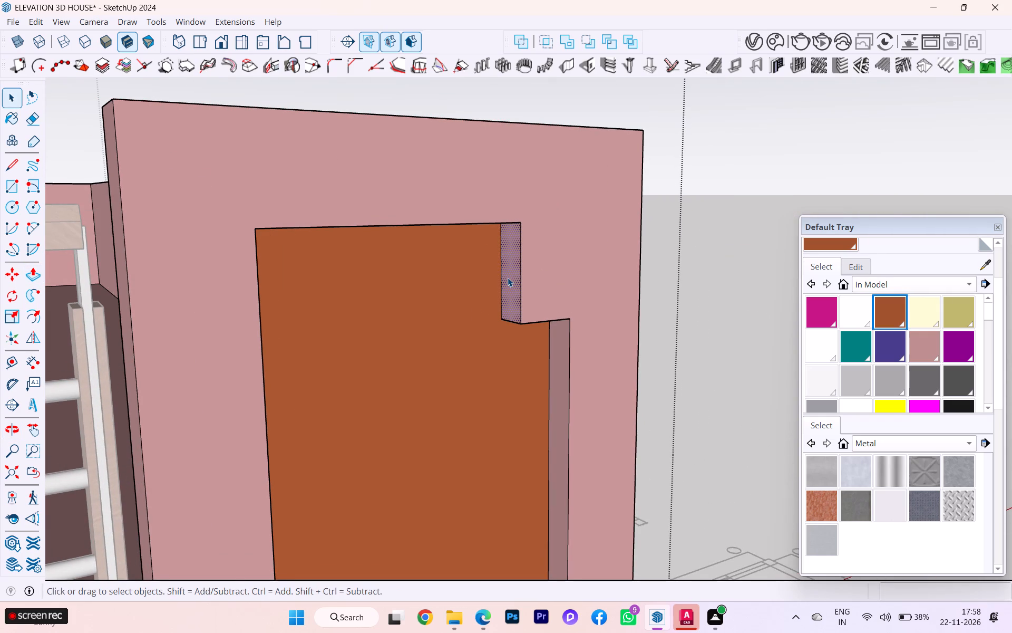
pyautogui.press('p')
pyautogui.click(508, 277)
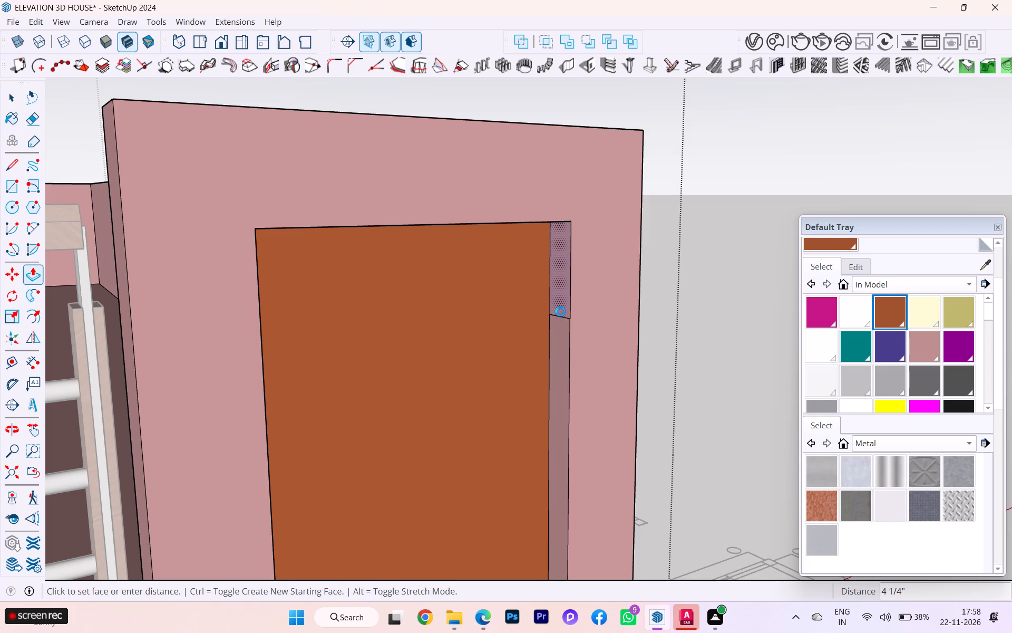
pyautogui.click(560, 311)
pyautogui.scroll(1, 563, 322)
pyautogui.scroll(-1, 563, 322)
pyautogui.scroll(6, 563, 322)
pyautogui.scroll(-1, 560, 322)
pyautogui.scroll(4, 560, 322)
pyautogui.scroll(-4, 560, 322)
pyautogui.scroll(2, 560, 322)
pyautogui.click(578, 293)
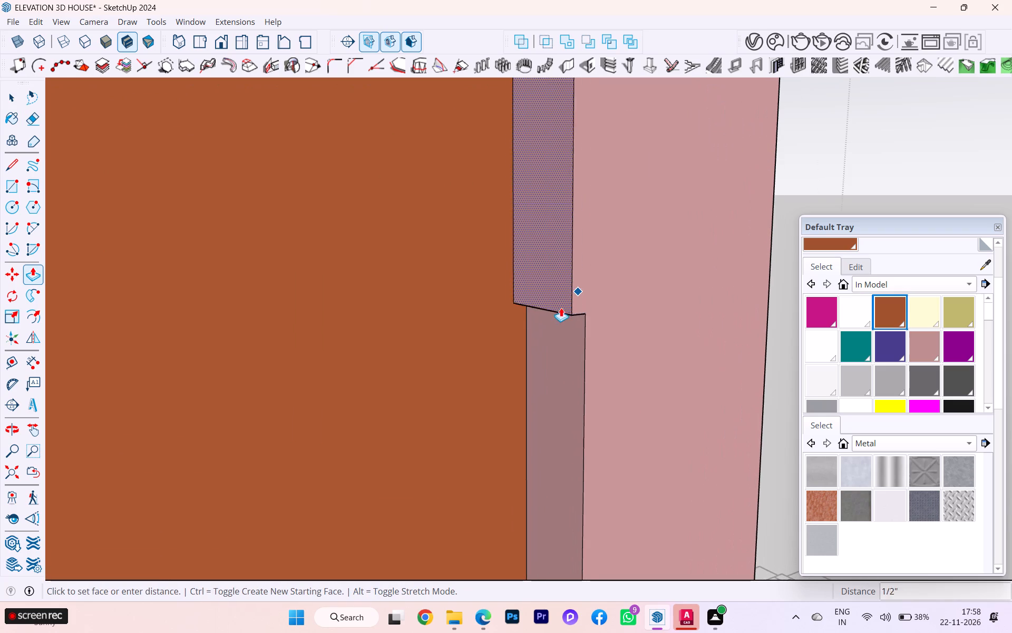
pyautogui.click(571, 342)
# Erase the leftover dividing edge on the side face of the squared panel recess.
pyautogui.press('e')
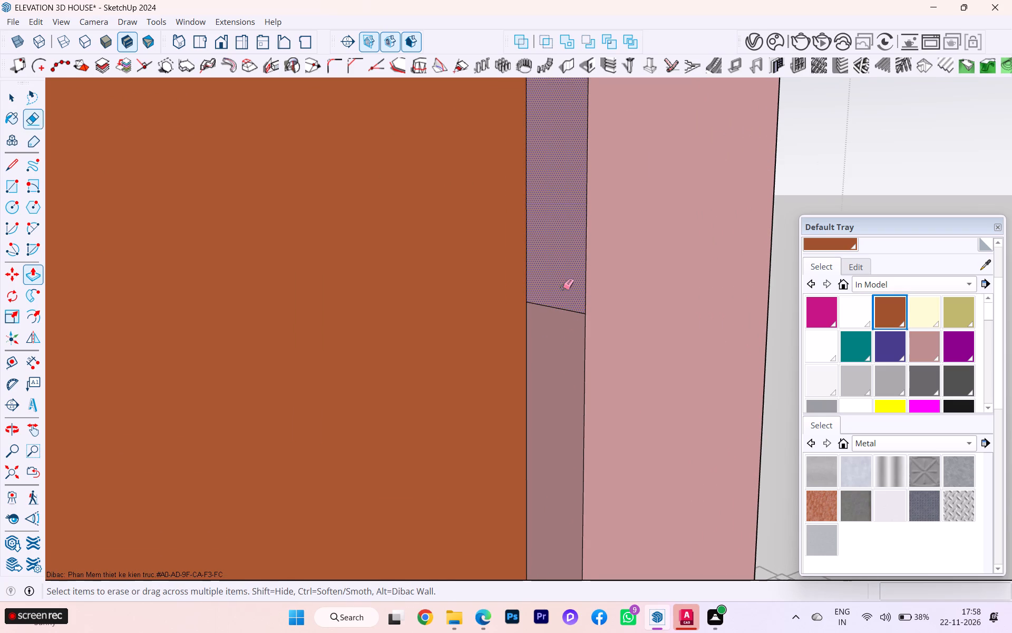
pyautogui.click(551, 308)
# Leave the parapet group and examine the parapet's end sections and the whole house from the corner and the front.
pyautogui.scroll(-3, 590, 248)
pyautogui.scroll(2, 588, 244)
pyautogui.scroll(-14, 587, 243)
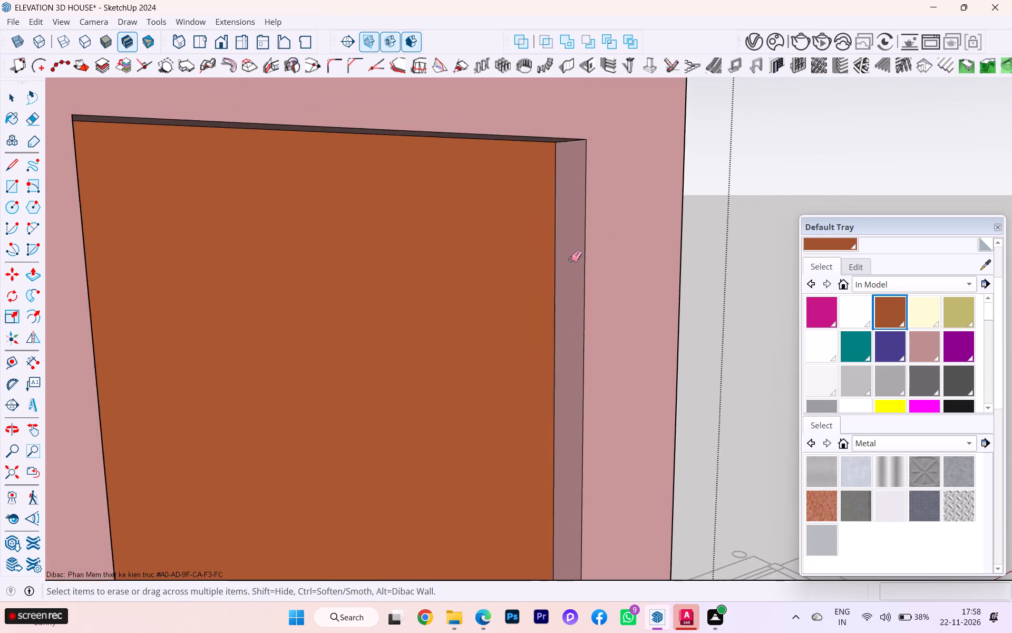
pyautogui.scroll(-2, 570, 259)
pyautogui.scroll(1, 570, 259)
pyautogui.scroll(-5, 594, 250)
pyautogui.scroll(1, 599, 251)
pyautogui.moveTo(625, 245); pyautogui.dragTo(307, 258, button='middle')
pyautogui.scroll(-8, 480, 237)
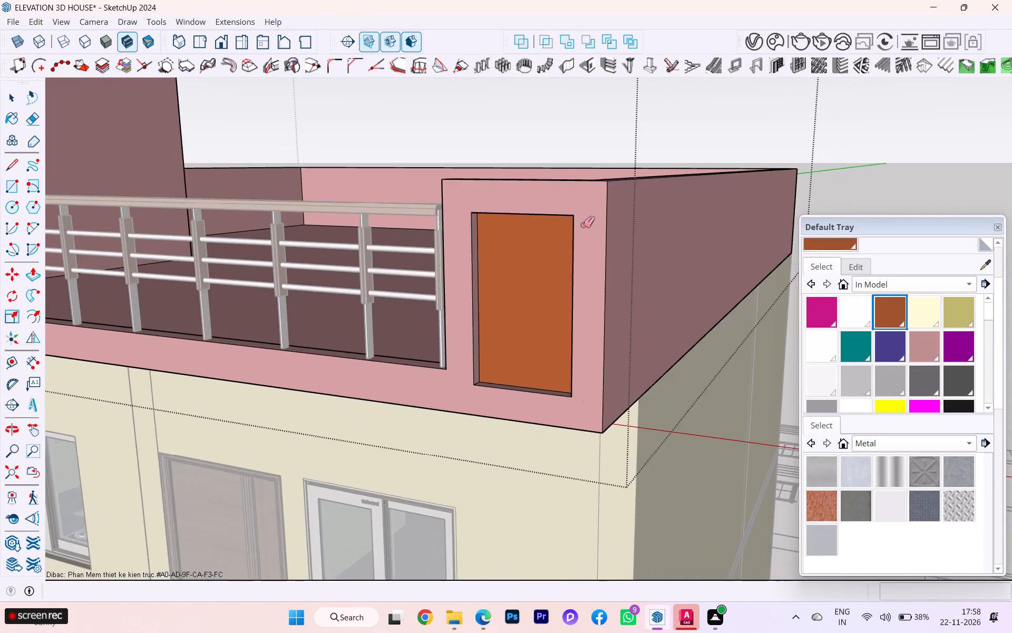
pyautogui.scroll(-2, 594, 230)
pyautogui.scroll(2, 597, 236)
pyautogui.scroll(-3, 597, 238)
pyautogui.scroll(1, 615, 225)
pyautogui.scroll(-6, 615, 225)
pyautogui.scroll(1, 621, 224)
pyautogui.scroll(-3, 622, 226)
pyautogui.scroll(2, 624, 227)
pyautogui.scroll(-5, 624, 227)
pyautogui.scroll(1, 622, 225)
pyautogui.scroll(-2, 622, 225)
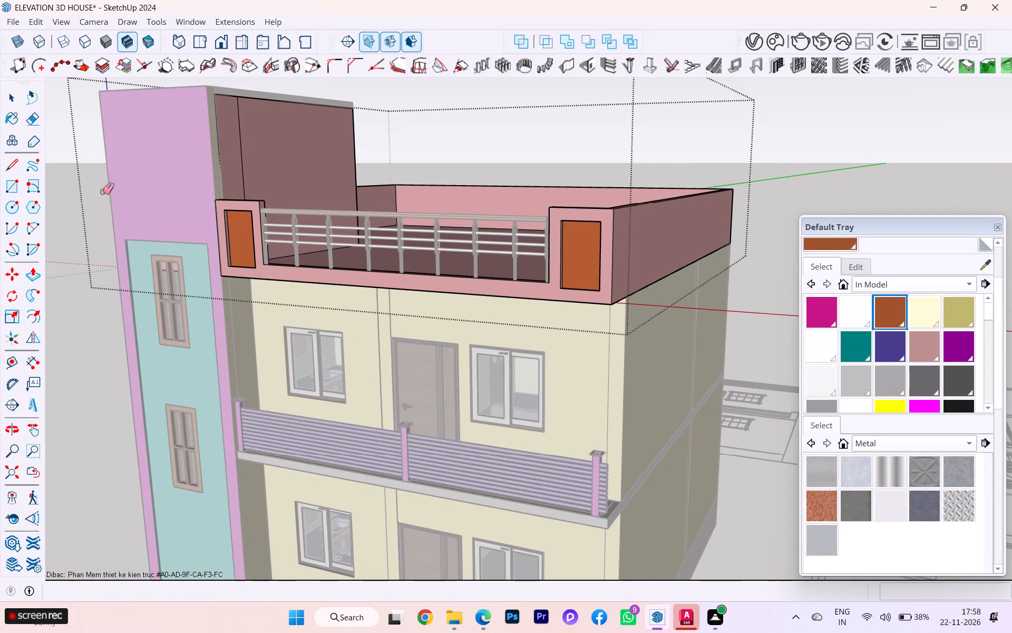
pyautogui.click(12, 100)
pyautogui.click(64, 146)
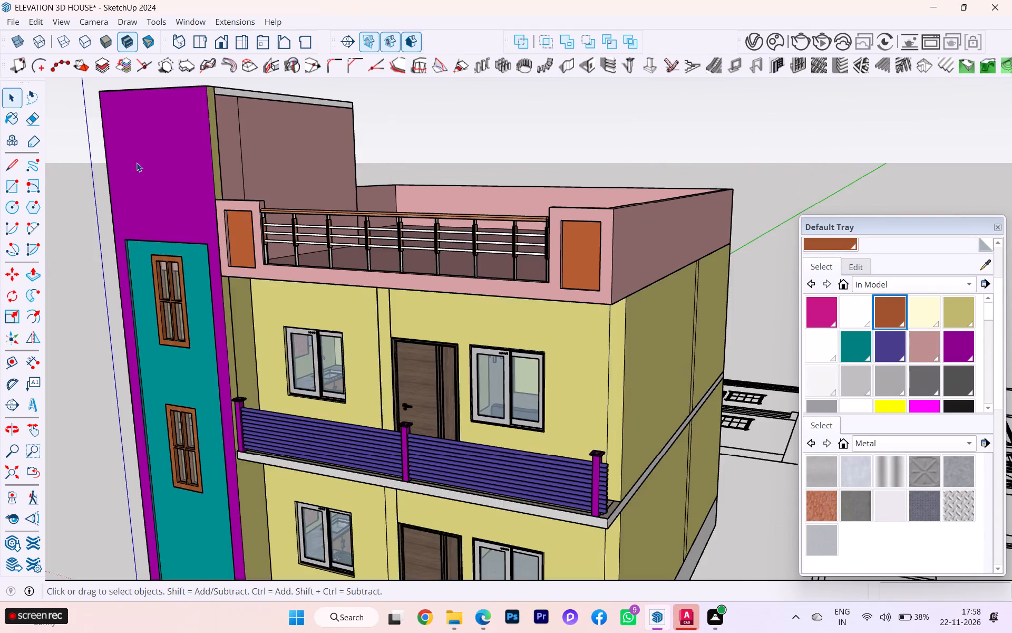
pyautogui.scroll(-3, 220, 186)
pyautogui.scroll(4, 409, 209)
pyautogui.scroll(-1, 410, 209)
pyautogui.moveTo(451, 209); pyautogui.dragTo(621, 185, button='middle')
pyautogui.scroll(-2, 411, 154)
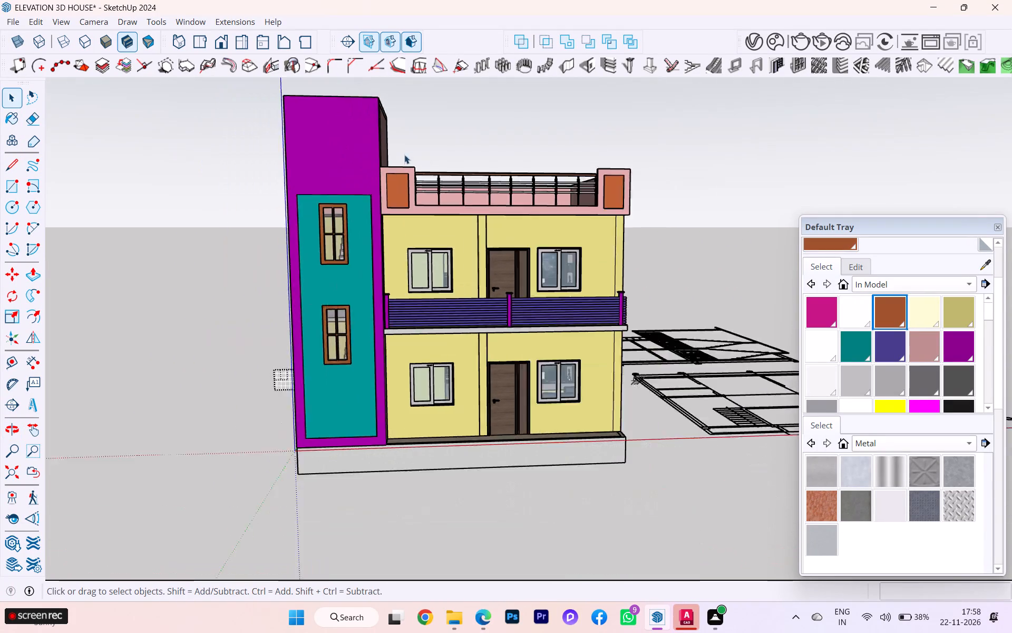
pyautogui.scroll(-3, 404, 155)
pyautogui.scroll(3, 433, 167)
pyautogui.scroll(2, 397, 222)
pyautogui.scroll(-1, 389, 222)
pyautogui.scroll(2, 388, 222)
# Delete the two stray dotted square objects beside the tower's outer side wall.
pyautogui.moveTo(349, 235); pyautogui.dragTo(390, 234, button='middle')
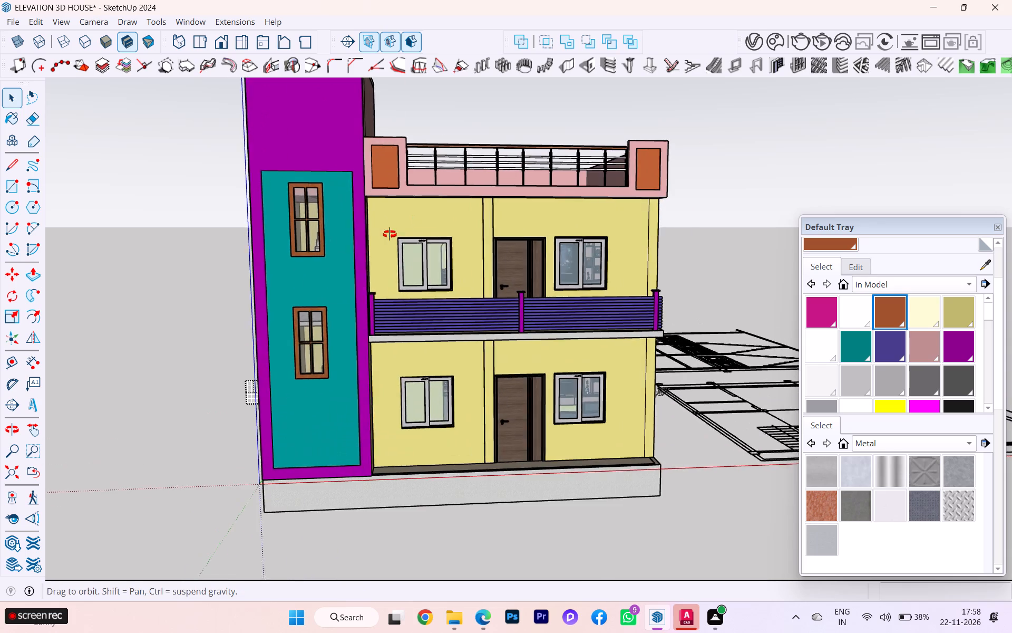
pyautogui.moveTo(390, 234); pyautogui.dragTo(461, 230, button='middle')
pyautogui.scroll(-1, 323, 359)
pyautogui.scroll(3, 312, 373)
pyautogui.scroll(-2, 303, 409)
pyautogui.scroll(1, 303, 409)
pyautogui.click(305, 405)
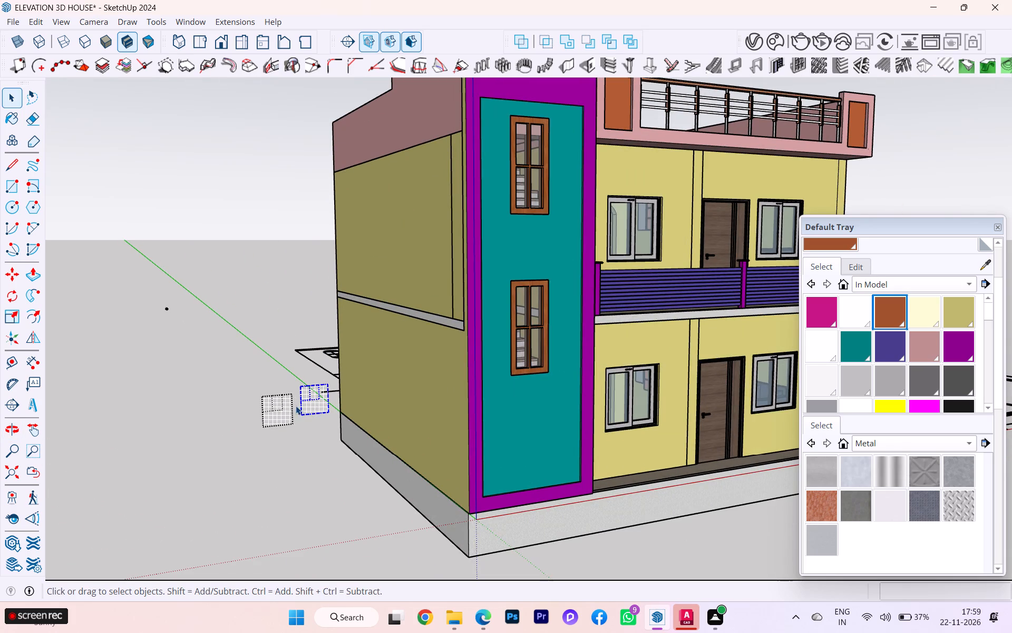
pyautogui.press('Delete')
pyautogui.click(279, 409)
pyautogui.press('Delete')
# Examine the whole house from the front, including the parapet panels, the railings and the tower.
pyautogui.scroll(-1, 271, 397)
pyautogui.scroll(3, 271, 396)
pyautogui.scroll(-7, 271, 395)
pyautogui.scroll(1, 279, 365)
pyautogui.scroll(-4, 279, 365)
pyautogui.scroll(1, 279, 365)
pyautogui.moveTo(359, 373); pyautogui.dragTo(203, 360, button='middle')
pyautogui.scroll(4, 336, 322)
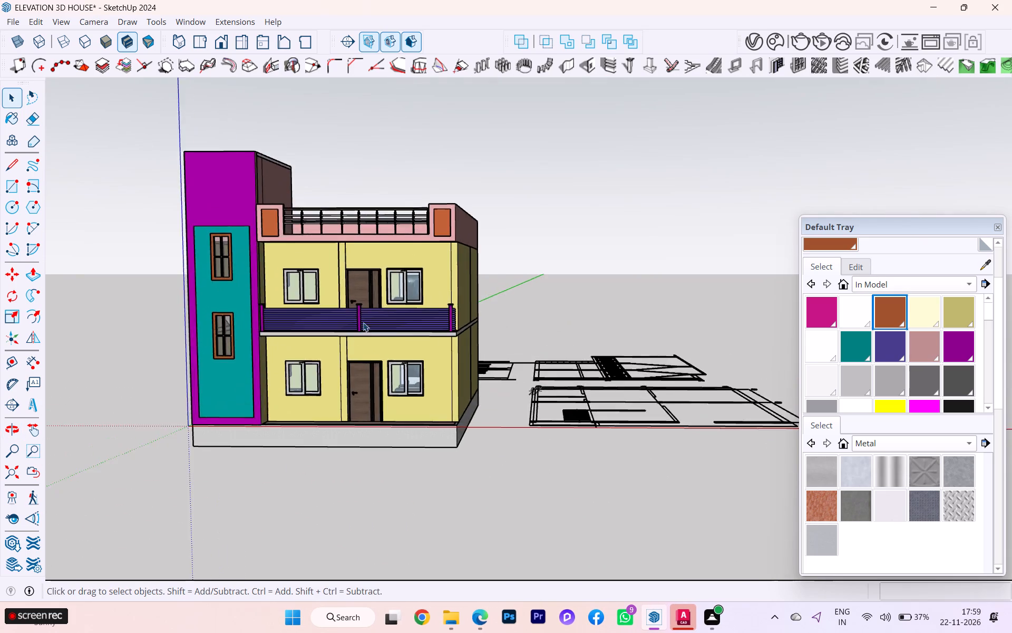
pyautogui.scroll(5, 345, 331)
pyautogui.moveTo(354, 338); pyautogui.dragTo(381, 375, button='middle')
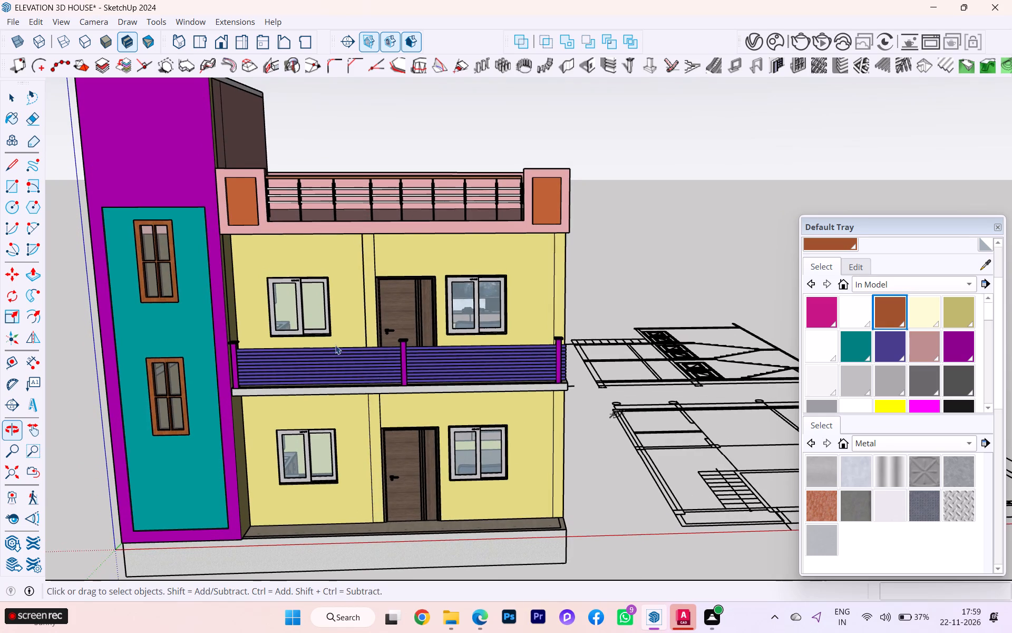
# Paint the tower's grey top face with the pink material sampled from the roof terrace floor.
pyautogui.scroll(-3, 335, 345)
pyautogui.scroll(3, 335, 345)
pyautogui.scroll(-7, 335, 345)
pyautogui.scroll(1, 321, 330)
pyautogui.scroll(-1, 335, 306)
pyautogui.moveTo(335, 306); pyautogui.dragTo(346, 387, button='middle')
pyautogui.scroll(4, 299, 313)
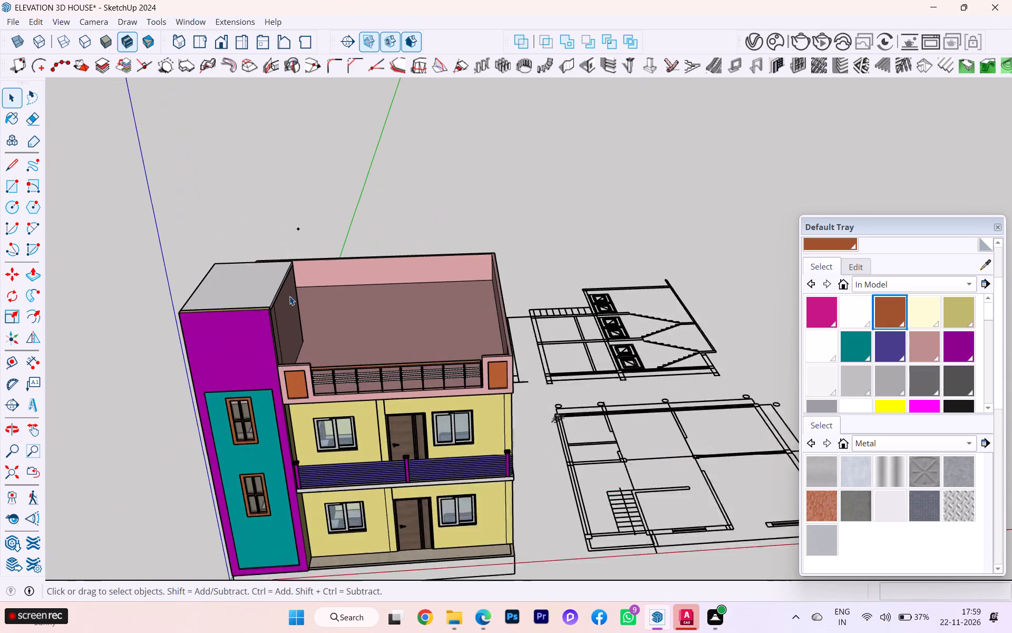
pyautogui.click(254, 296)
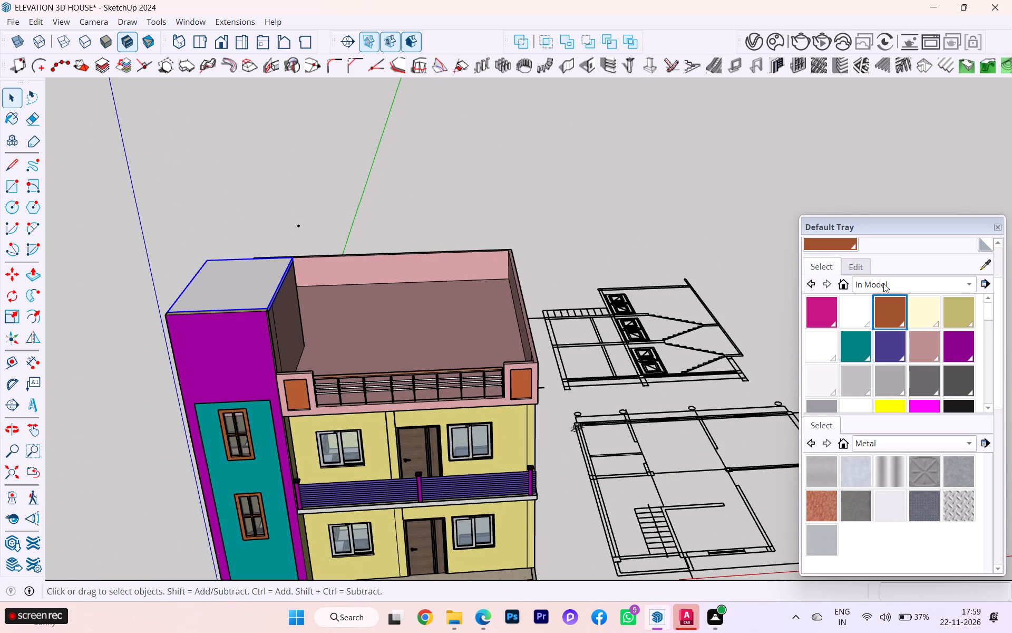
pyautogui.click(981, 272)
pyautogui.click(442, 307)
pyautogui.click(239, 277)
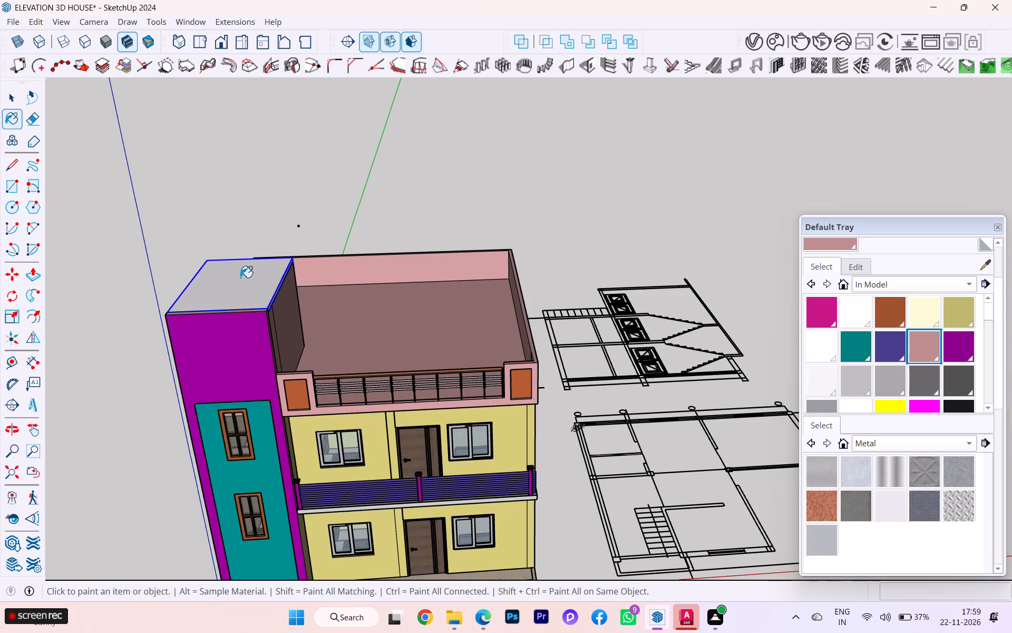
pyautogui.scroll(1, 456, 263)
pyautogui.scroll(-1, 457, 263)
pyautogui.scroll(1, 460, 263)
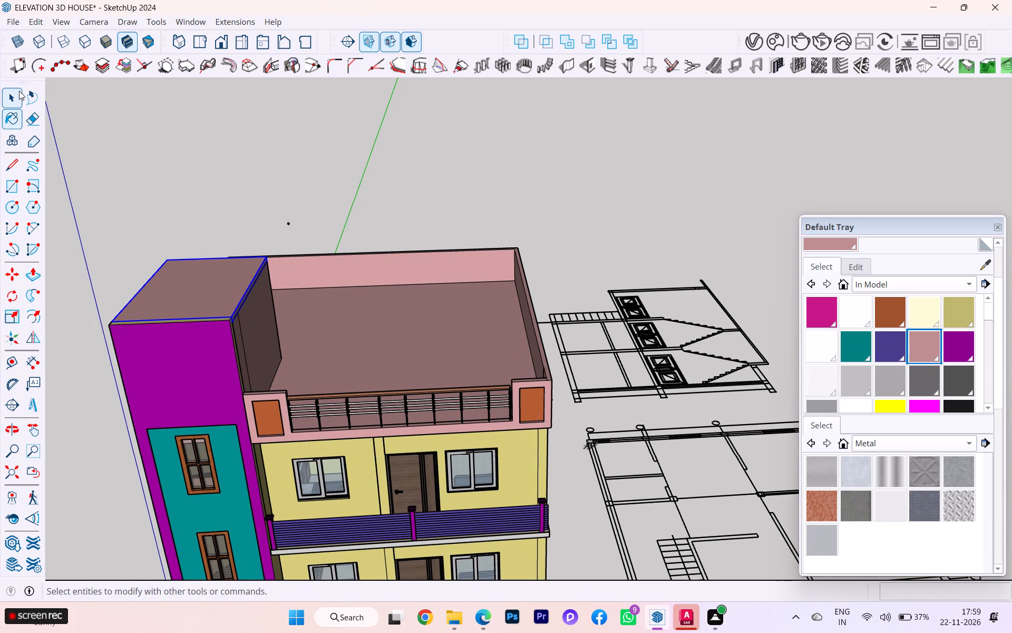
pyautogui.click(18, 91)
pyautogui.click(351, 128)
# Examine the house from the side and rear, including the rooftop stair room and its floor opening.
pyautogui.scroll(-2, 459, 198)
pyautogui.moveTo(468, 203); pyautogui.dragTo(171, 185, button='middle')
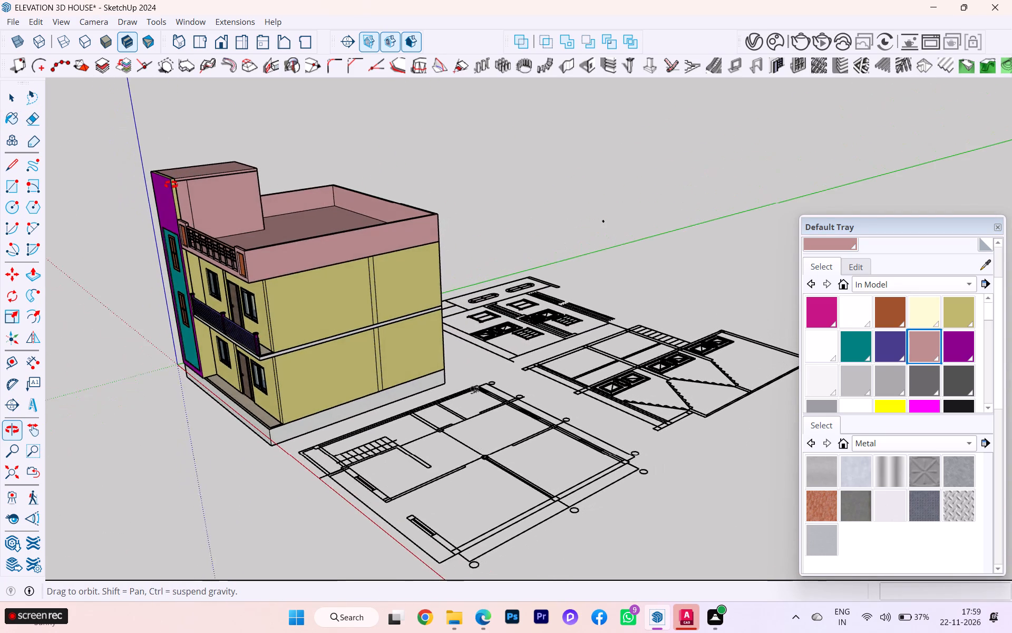
pyautogui.moveTo(171, 185); pyautogui.dragTo(168, 186, button='middle')
pyautogui.scroll(-2, 267, 136)
pyautogui.scroll(5, 268, 133)
pyautogui.scroll(-2, 266, 150)
pyautogui.scroll(2, 261, 151)
pyautogui.moveTo(252, 172); pyautogui.dragTo(0, 226, button='middle')
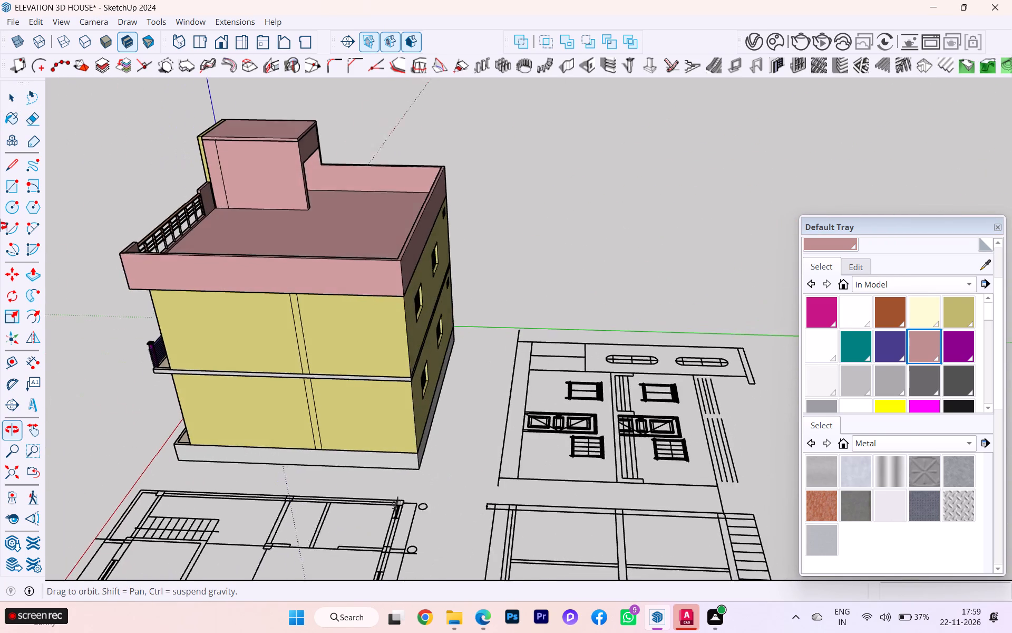
pyautogui.moveTo(0, 226); pyautogui.dragTo(0, 226, button='middle')
pyautogui.scroll(-1, 4, 225)
pyautogui.scroll(1, 309, 107)
pyautogui.scroll(-2, 309, 106)
pyautogui.scroll(6, 309, 105)
pyautogui.scroll(-2, 307, 129)
pyautogui.scroll(5, 307, 129)
pyautogui.scroll(-2, 309, 129)
pyautogui.scroll(7, 309, 129)
pyautogui.moveTo(339, 151); pyautogui.dragTo(241, 158, button='middle')
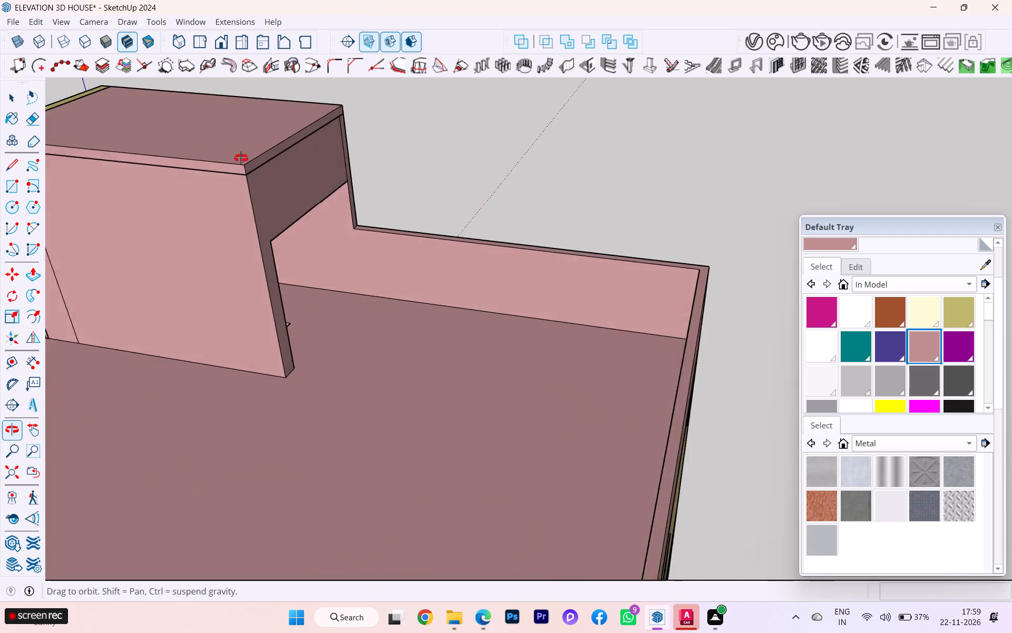
pyautogui.moveTo(241, 158); pyautogui.dragTo(154, 161, button='middle')
pyautogui.scroll(4, 221, 160)
pyautogui.scroll(-1, 373, 161)
pyautogui.moveTo(373, 161); pyautogui.dragTo(336, 142, button='middle')
pyautogui.scroll(2, 410, 145)
pyautogui.scroll(-1, 419, 145)
pyautogui.scroll(3, 419, 145)
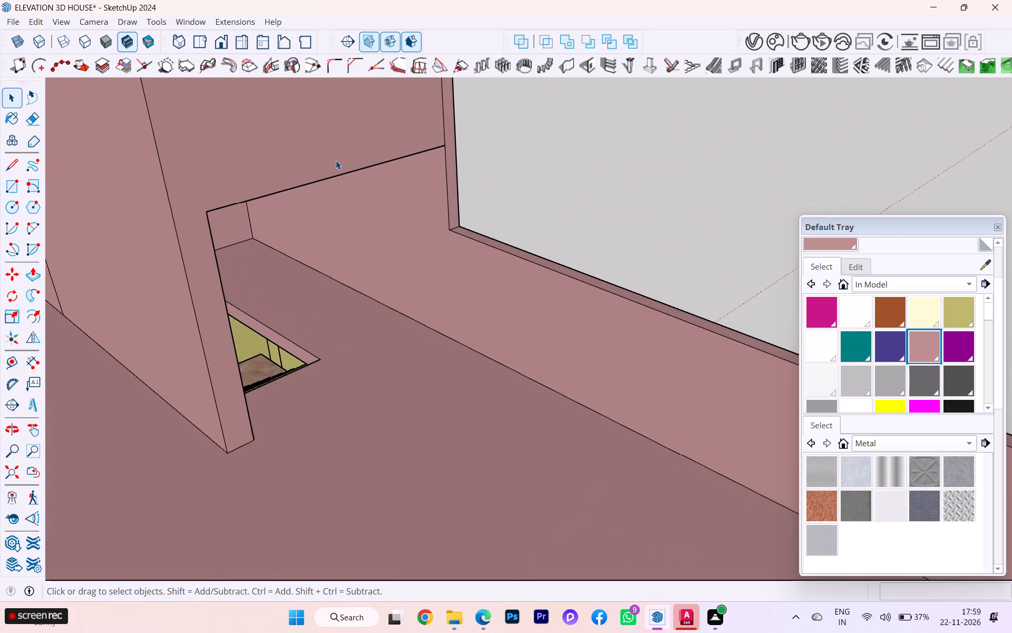
# Draw a rectangle about 3' 2 5/8" by 6" closing the gap on the stair opening's edge nearest the tower window.
pyautogui.moveTo(298, 123); pyautogui.dragTo(252, 70, button='middle')
pyautogui.scroll(4, 265, 122)
pyautogui.moveTo(221, 138); pyautogui.dragTo(155, 123, button='middle')
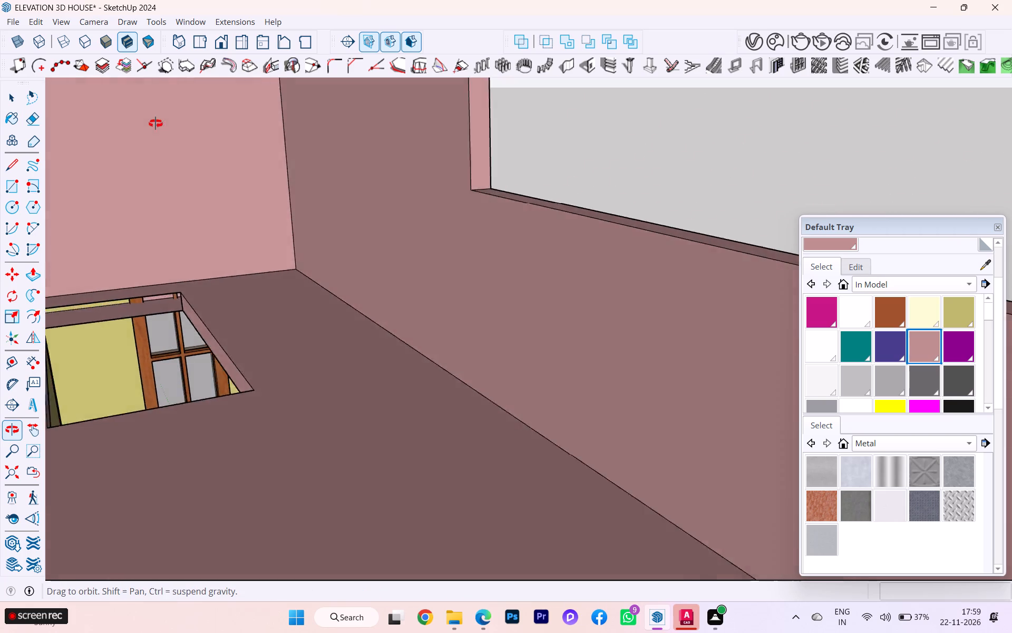
pyautogui.moveTo(155, 123); pyautogui.dragTo(180, 176, button='middle')
pyautogui.scroll(-1, 172, 247)
pyautogui.scroll(8, 163, 273)
pyautogui.moveTo(208, 323); pyautogui.dragTo(203, 286, button='middle')
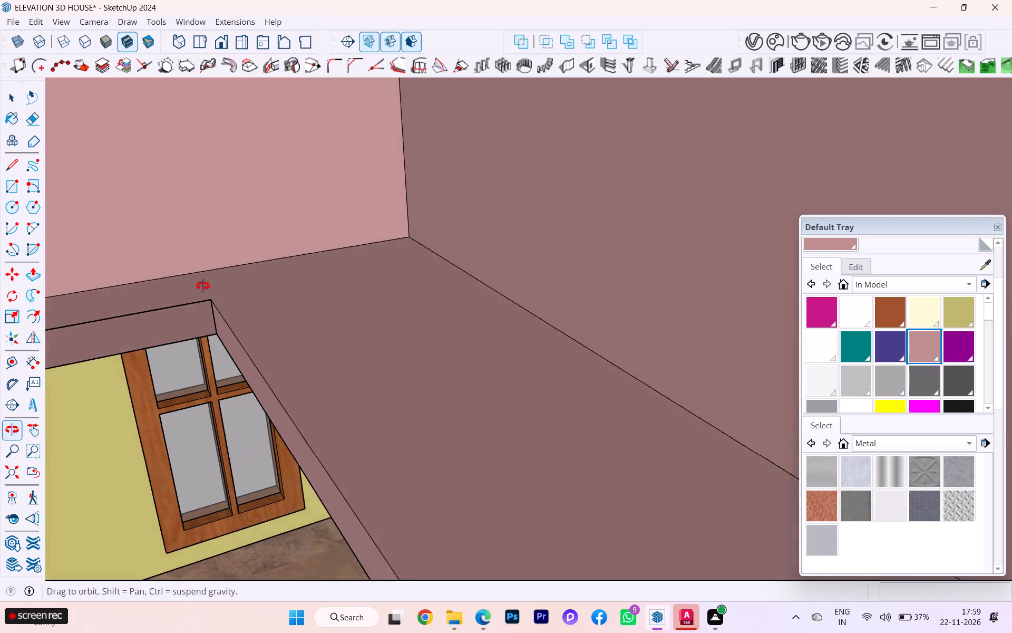
pyautogui.moveTo(203, 286); pyautogui.dragTo(218, 248, button='middle')
pyautogui.scroll(-2, 423, 257)
pyautogui.moveTo(395, 277); pyautogui.dragTo(269, 293, button='middle')
pyautogui.scroll(-5, 332, 278)
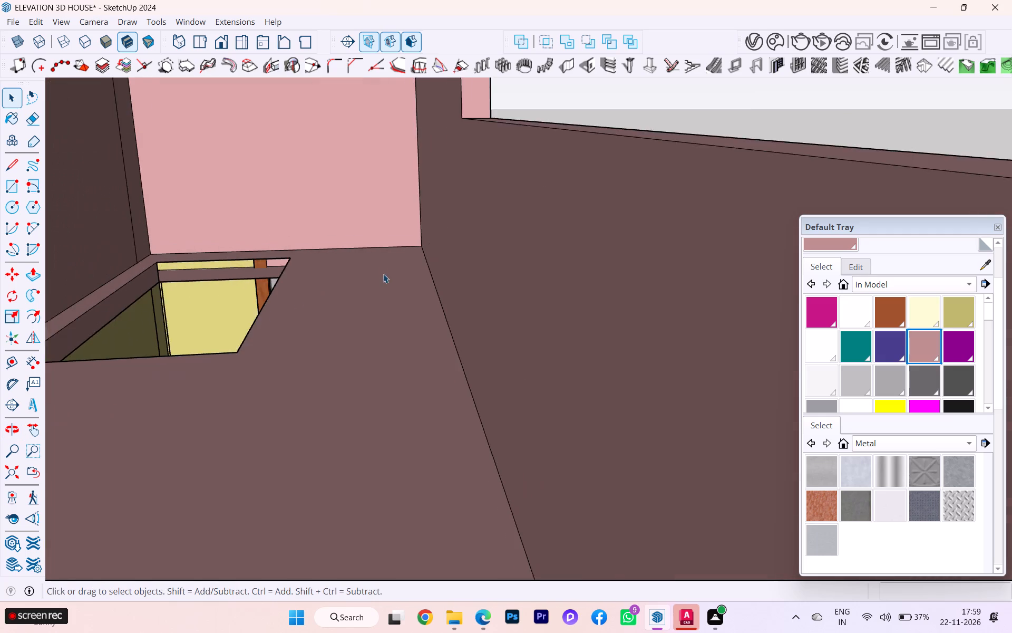
pyautogui.scroll(2, 247, 276)
pyautogui.scroll(-1, 235, 276)
pyautogui.scroll(1, 231, 277)
pyautogui.moveTo(213, 275); pyautogui.dragTo(242, 303, button='middle')
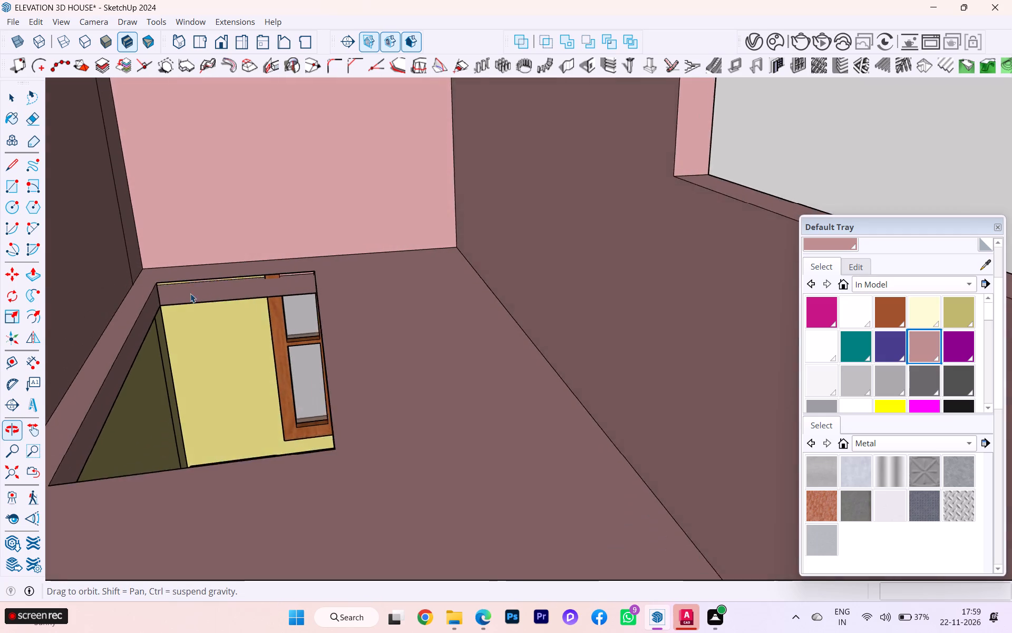
pyautogui.scroll(2, 170, 290)
pyautogui.scroll(-1, 170, 290)
pyautogui.scroll(13, 170, 290)
pyautogui.moveTo(182, 245); pyautogui.dragTo(165, 224, button='middle')
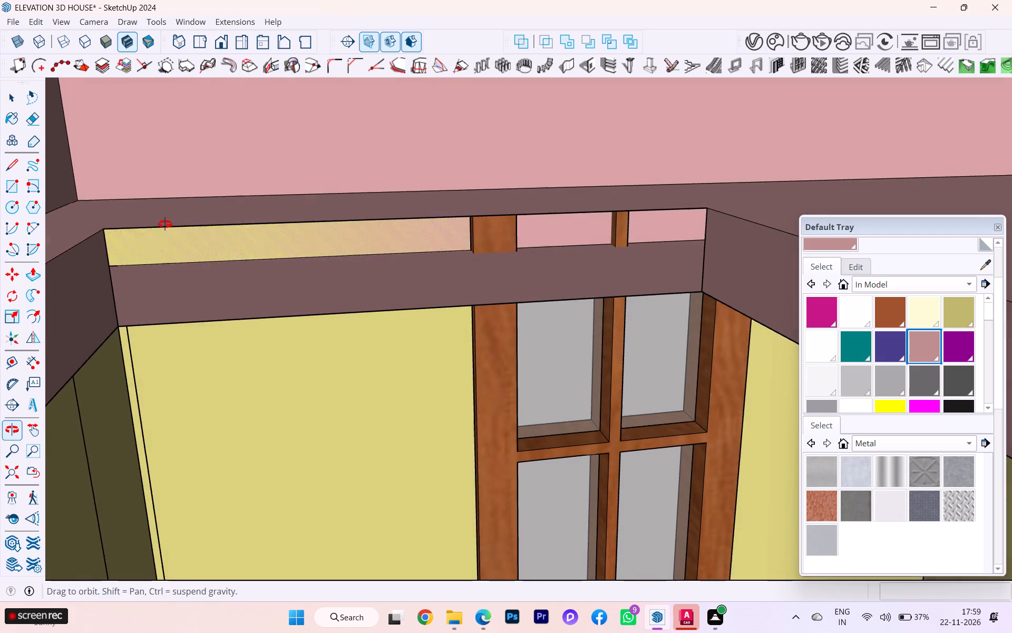
pyautogui.moveTo(165, 224); pyautogui.dragTo(160, 226, button='middle')
pyautogui.press('r')
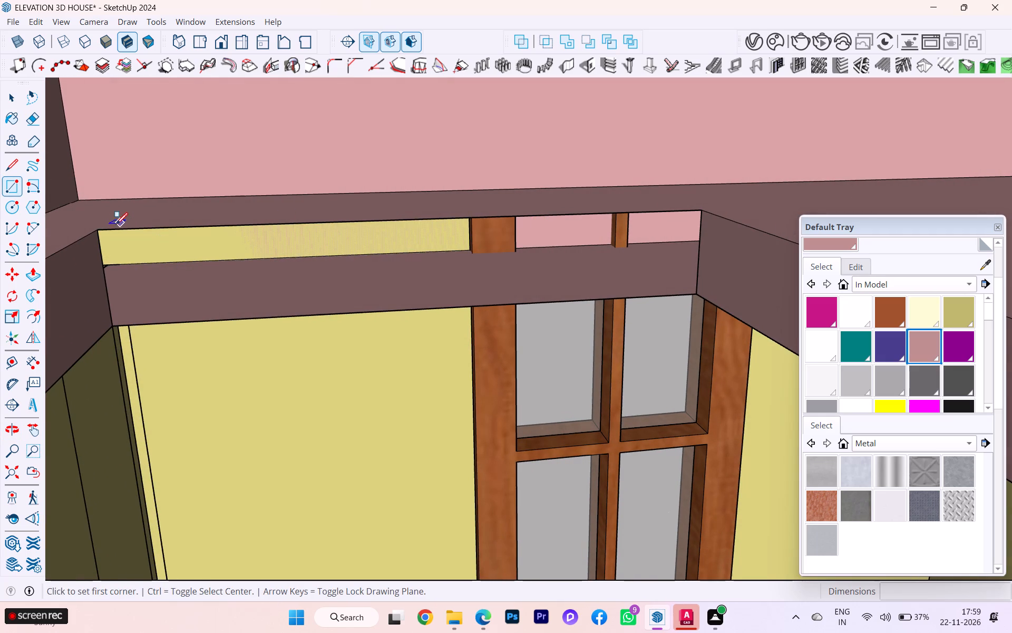
pyautogui.click(96, 233)
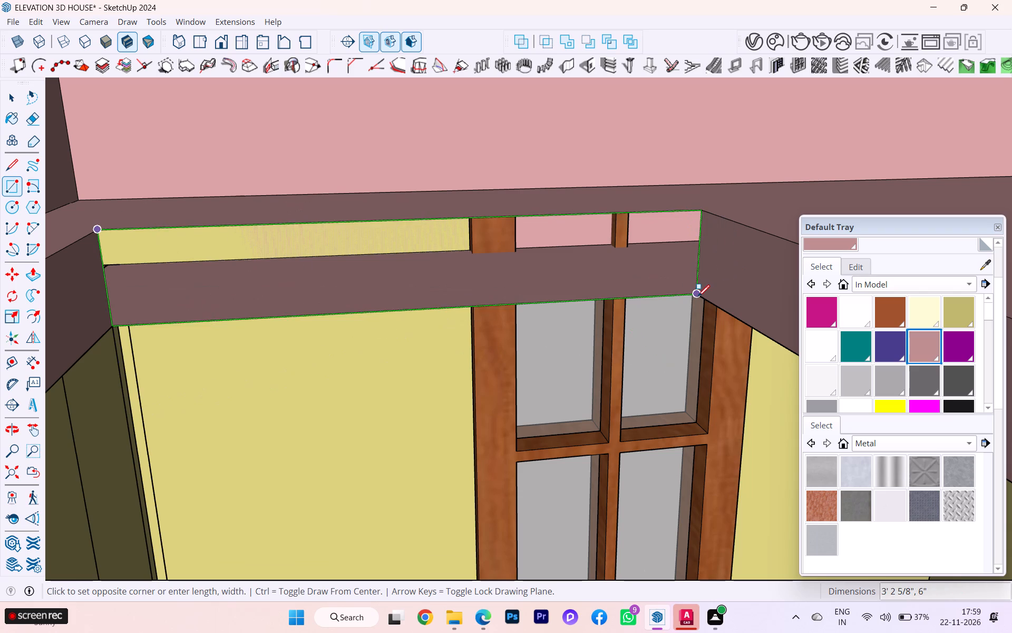
pyautogui.click(697, 296)
# Paint the new white rectangle at the stair opening with the pink material sampled from the adjoining slab.
pyautogui.scroll(-3, 746, 292)
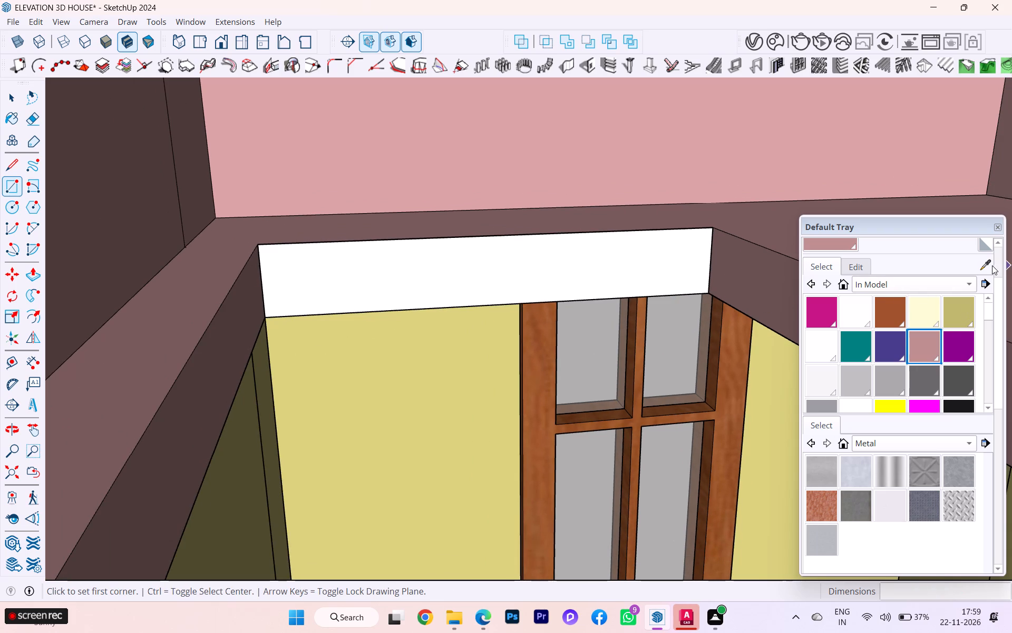
pyautogui.click(982, 263)
pyautogui.click(186, 277)
pyautogui.click(300, 266)
pyautogui.scroll(-2, 491, 276)
pyautogui.scroll(2, 518, 276)
pyautogui.scroll(-2, 518, 276)
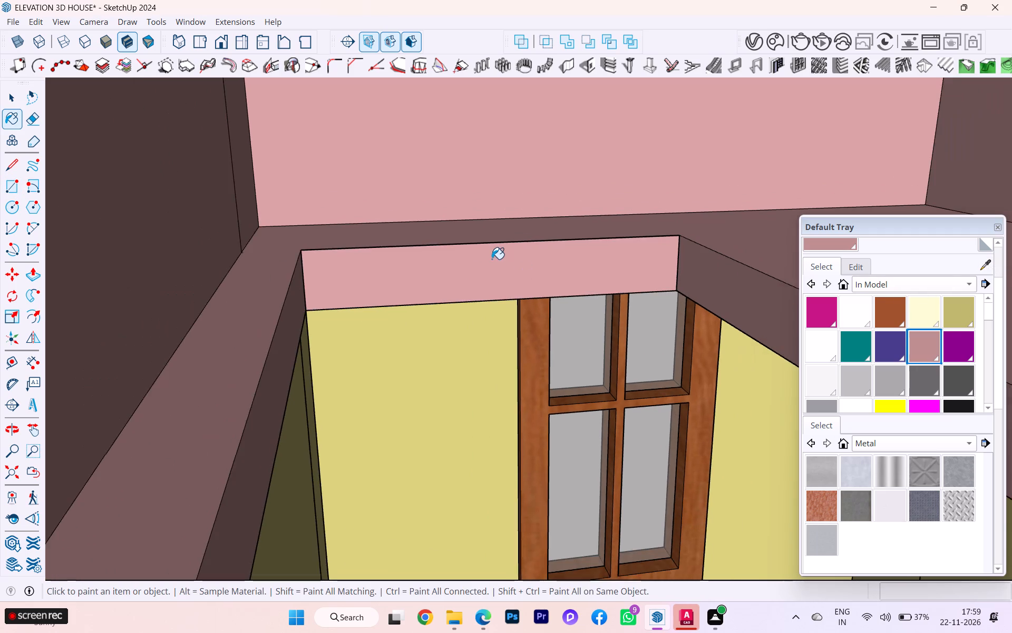
# Examine the roof terrace, parapet and stair room from the rear of the house.
pyautogui.scroll(-2, 492, 258)
pyautogui.scroll(1, 492, 258)
pyautogui.scroll(-6, 492, 258)
pyautogui.scroll(1, 504, 251)
pyautogui.scroll(-4, 504, 251)
pyautogui.scroll(-2, 596, 260)
pyautogui.scroll(1, 598, 261)
pyautogui.scroll(-5, 601, 262)
pyautogui.scroll(-6, 688, 267)
pyautogui.scroll(1, 709, 272)
pyautogui.scroll(-2, 711, 272)
pyautogui.scroll(1, 712, 275)
pyautogui.scroll(-3, 712, 275)
pyautogui.scroll(1, 712, 275)
pyautogui.scroll(-1, 712, 275)
pyautogui.scroll(2, 711, 275)
pyautogui.scroll(-14, 711, 275)
pyautogui.moveTo(711, 272); pyautogui.dragTo(676, 265, button='middle')
pyautogui.scroll(-5, 606, 268)
pyautogui.moveTo(595, 279); pyautogui.dragTo(573, 302, button='middle')
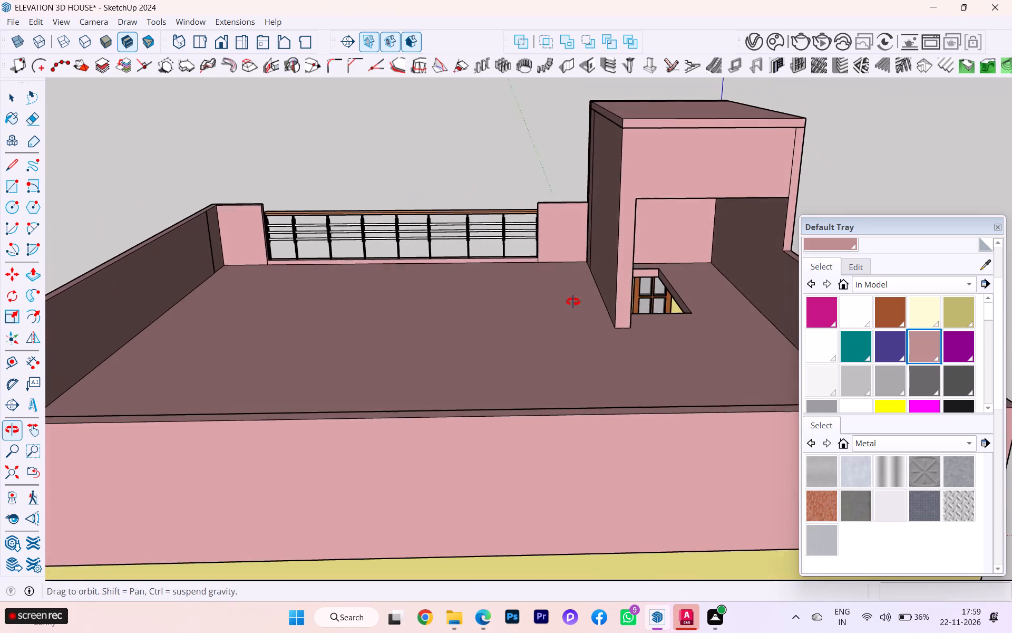
pyautogui.moveTo(573, 302); pyautogui.dragTo(553, 328, button='middle')
pyautogui.scroll(-6, 444, 264)
pyautogui.scroll(1, 456, 266)
pyautogui.scroll(-1, 457, 266)
pyautogui.scroll(2, 571, 260)
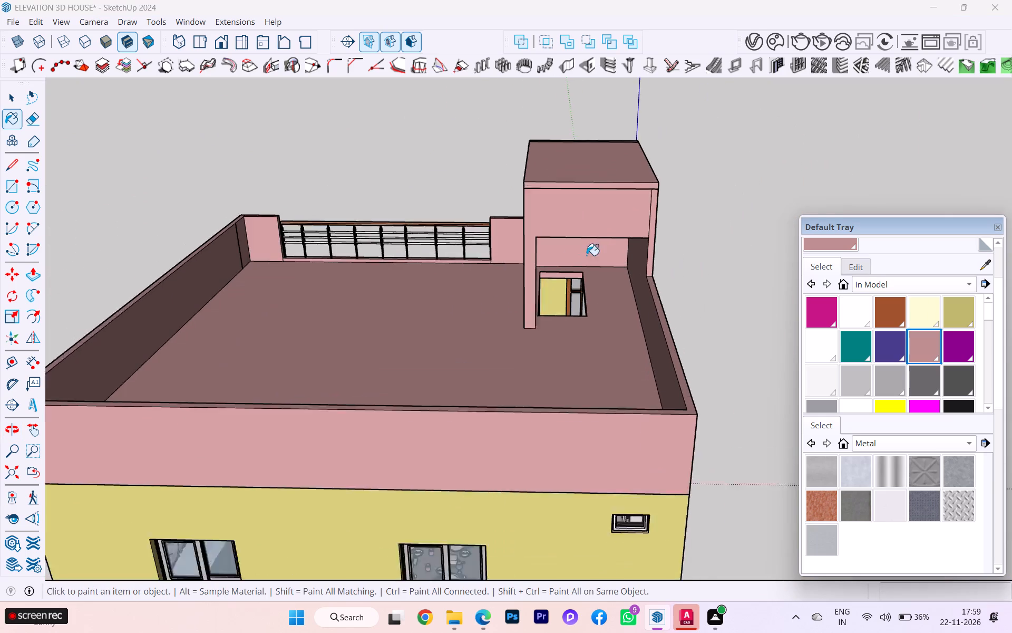
# Open the stair room's wall group for editing at the beam above its terrace-side opening.
pyautogui.scroll(3, 587, 255)
pyautogui.click(14, 90)
pyautogui.scroll(4, 770, 215)
pyautogui.scroll(-1, 770, 215)
pyautogui.scroll(1, 764, 213)
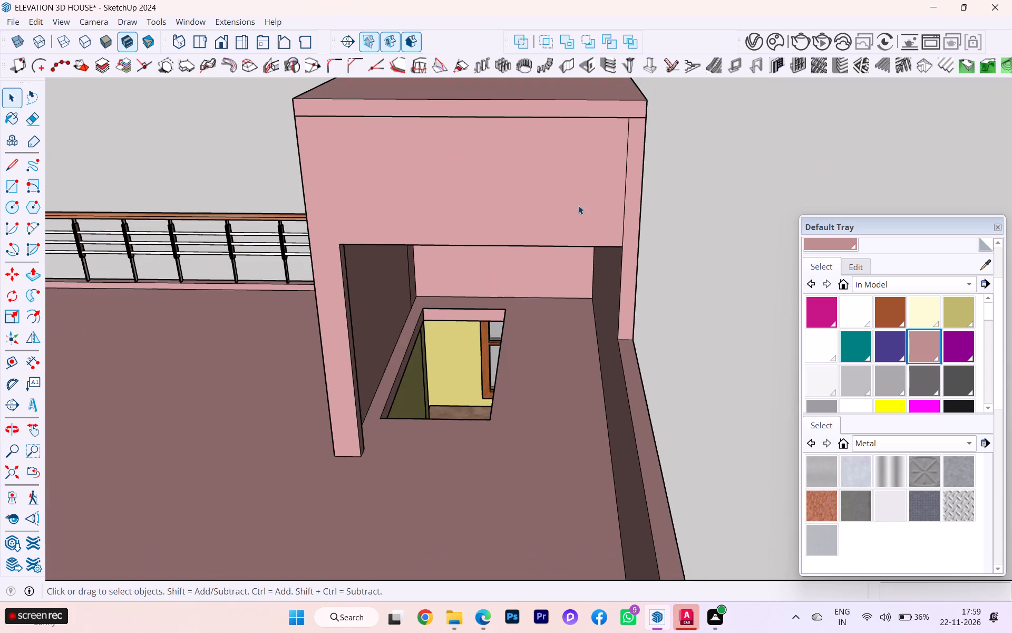
pyautogui.moveTo(577, 206); pyautogui.dragTo(570, 128, button='middle')
pyautogui.scroll(-3, 615, 257)
pyautogui.scroll(1, 503, 139)
pyautogui.scroll(-1, 502, 139)
pyautogui.scroll(9, 501, 139)
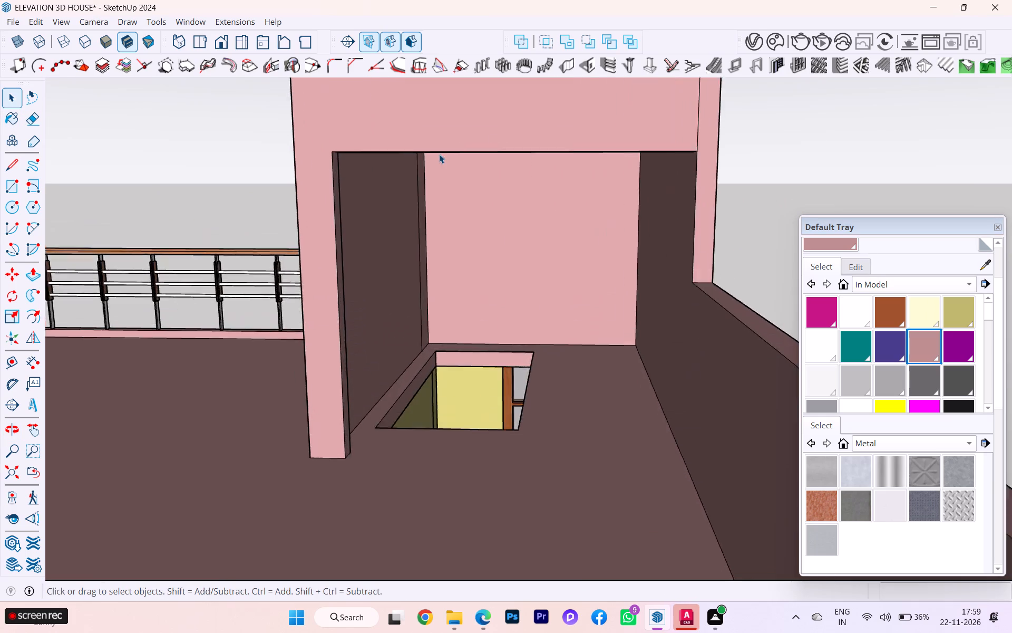
pyautogui.scroll(5, 439, 154)
pyautogui.scroll(-2, 399, 138)
pyautogui.moveTo(395, 135); pyautogui.dragTo(431, 73, button='middle')
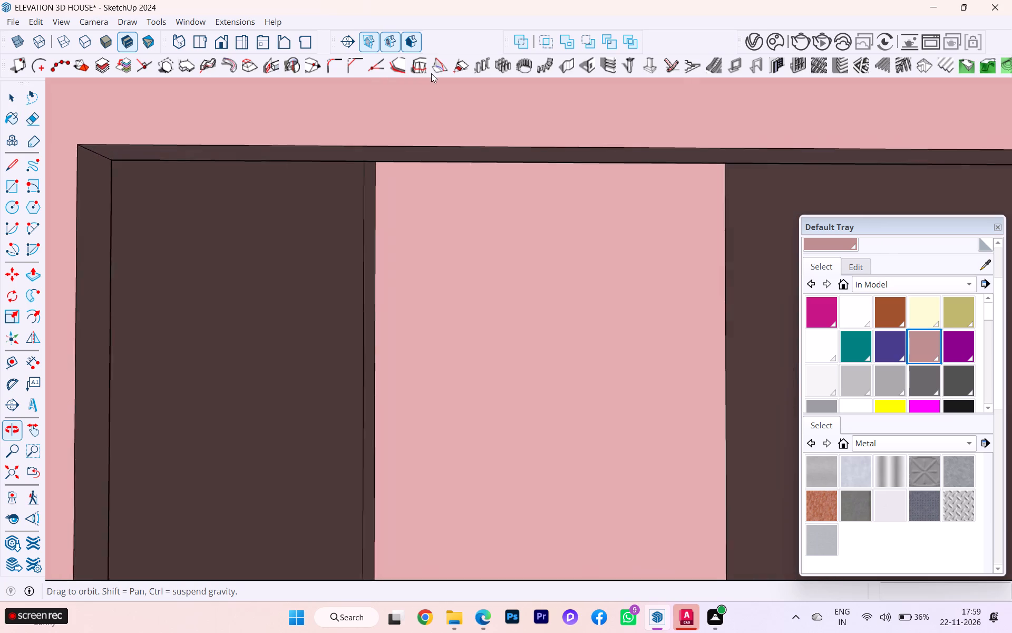
pyautogui.moveTo(431, 73); pyautogui.dragTo(430, 71, button='middle')
pyautogui.doubleClick(459, 153)
pyautogui.scroll(1, 461, 157)
pyautogui.scroll(-1, 461, 157)
pyautogui.scroll(3, 461, 157)
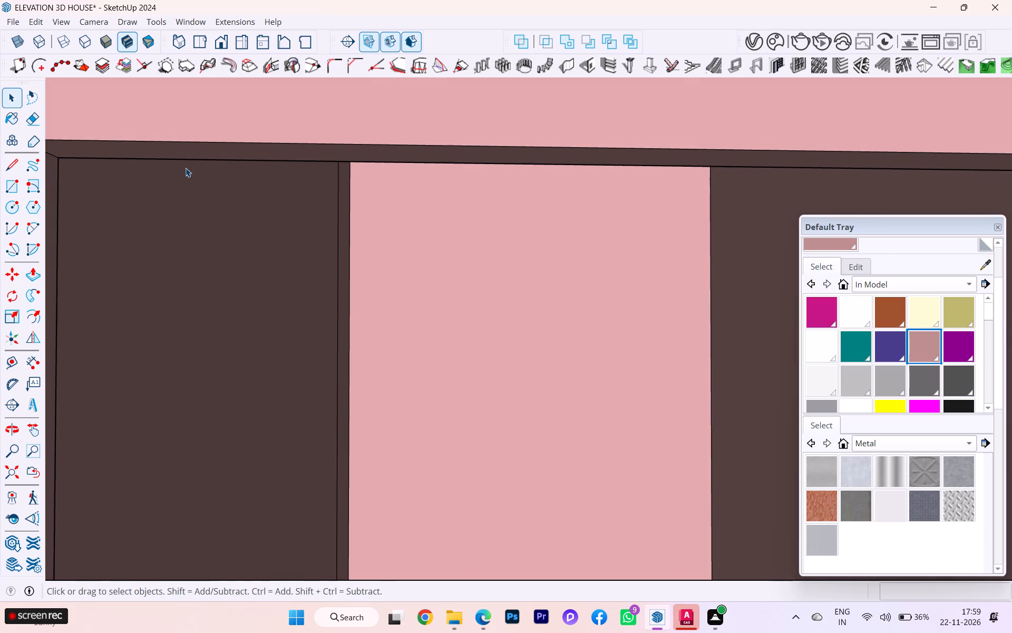
# Draw a line about 4 1/2" long across the underside of the beam over the stair room opening, along the green axis.
pyautogui.click(17, 155)
pyautogui.scroll(-4, 558, 152)
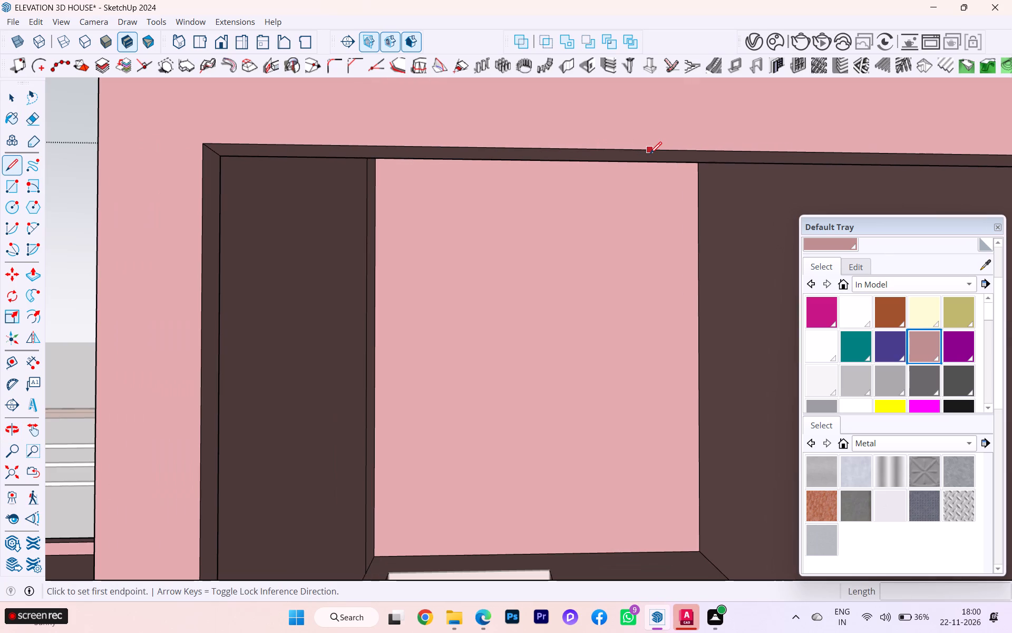
pyautogui.click(650, 152)
pyautogui.scroll(3, 647, 187)
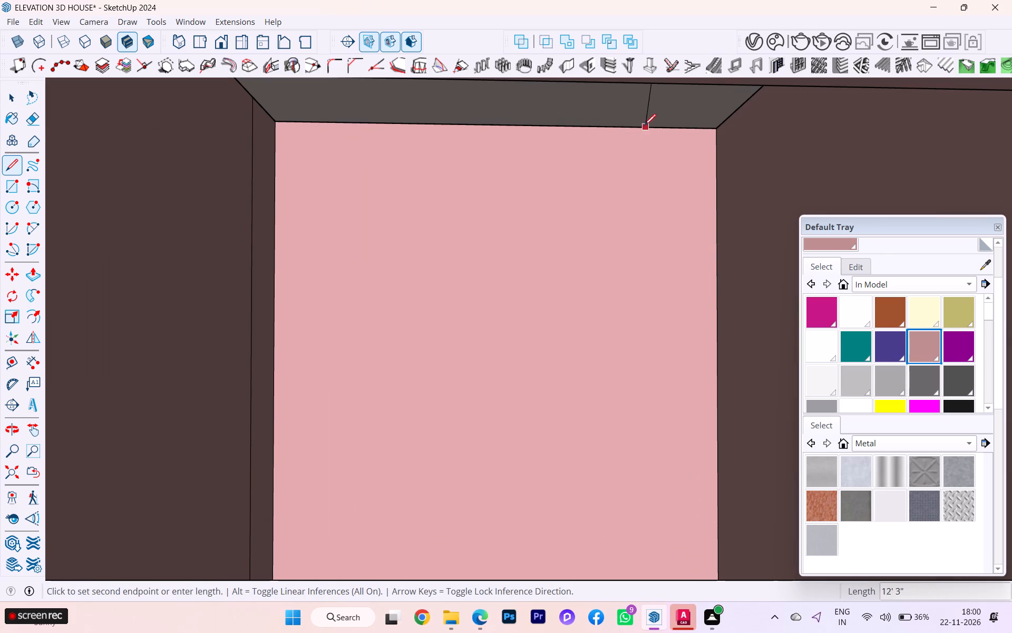
pyautogui.scroll(-4, 653, 157)
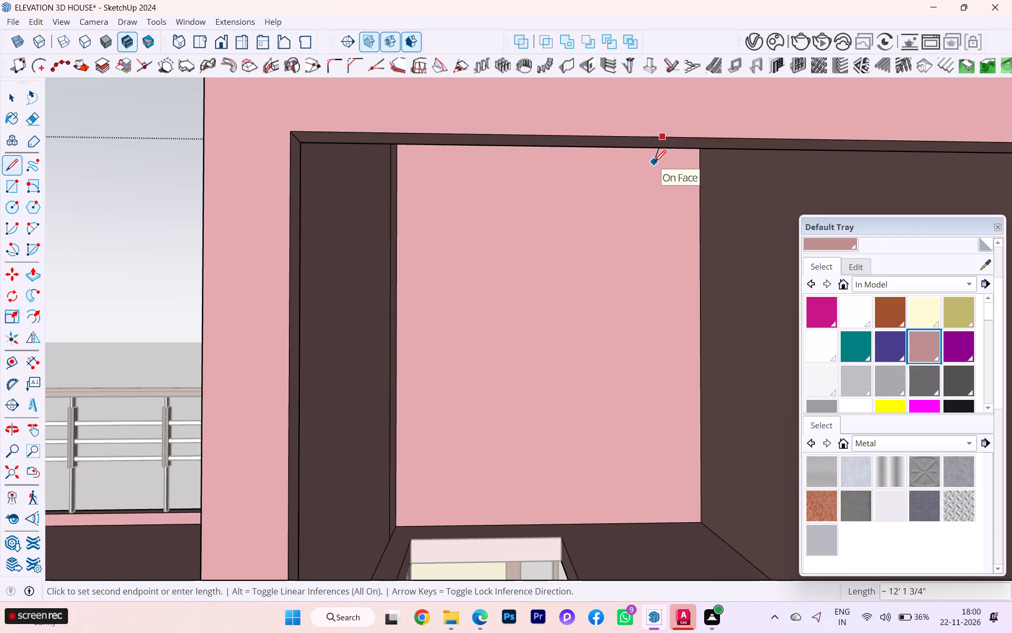
pyautogui.press('Up')
pyautogui.scroll(2, 654, 162)
pyautogui.scroll(-2, 670, 173)
pyautogui.moveTo(697, 184); pyautogui.dragTo(783, 171, button='middle')
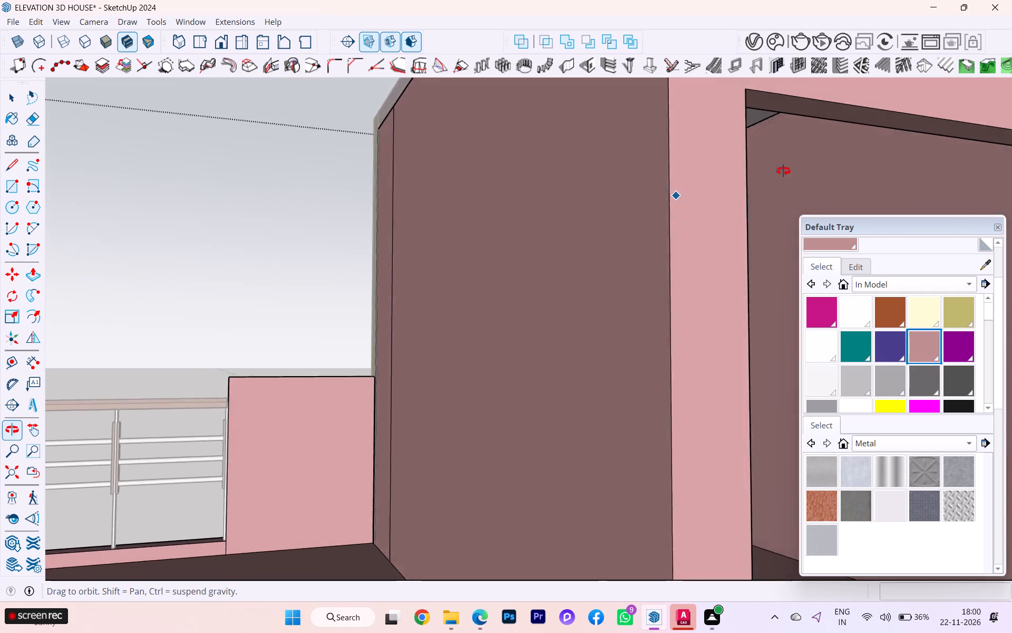
pyautogui.moveTo(783, 171); pyautogui.dragTo(773, 170, button='middle')
pyautogui.scroll(-3, 693, 180)
pyautogui.scroll(3, 679, 184)
pyautogui.scroll(-1, 675, 186)
pyautogui.scroll(7, 897, 137)
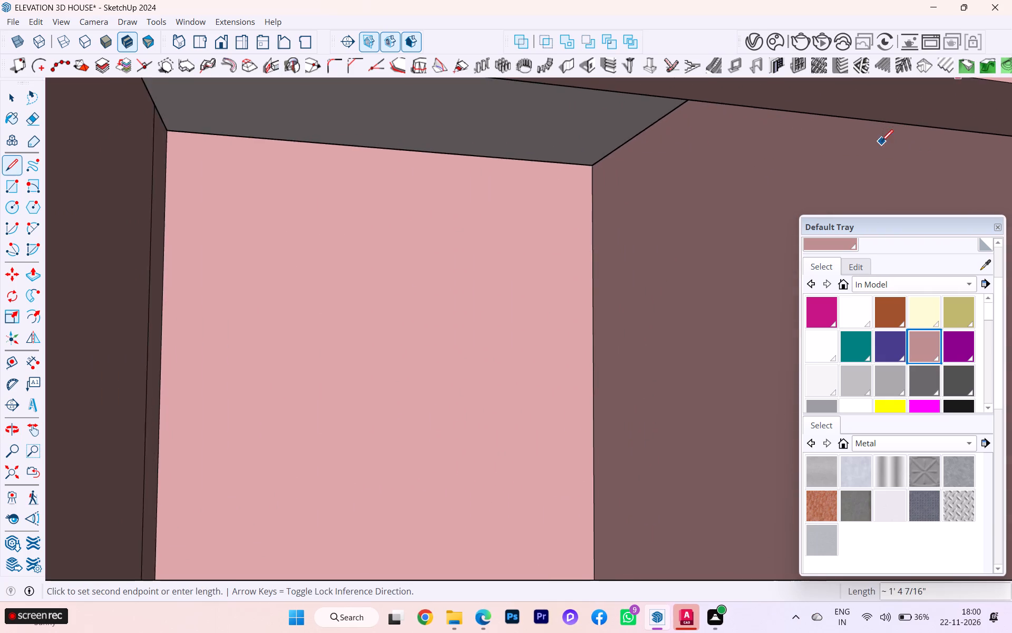
pyautogui.scroll(-3, 881, 145)
pyautogui.scroll(1, 889, 154)
pyautogui.scroll(-8, 889, 154)
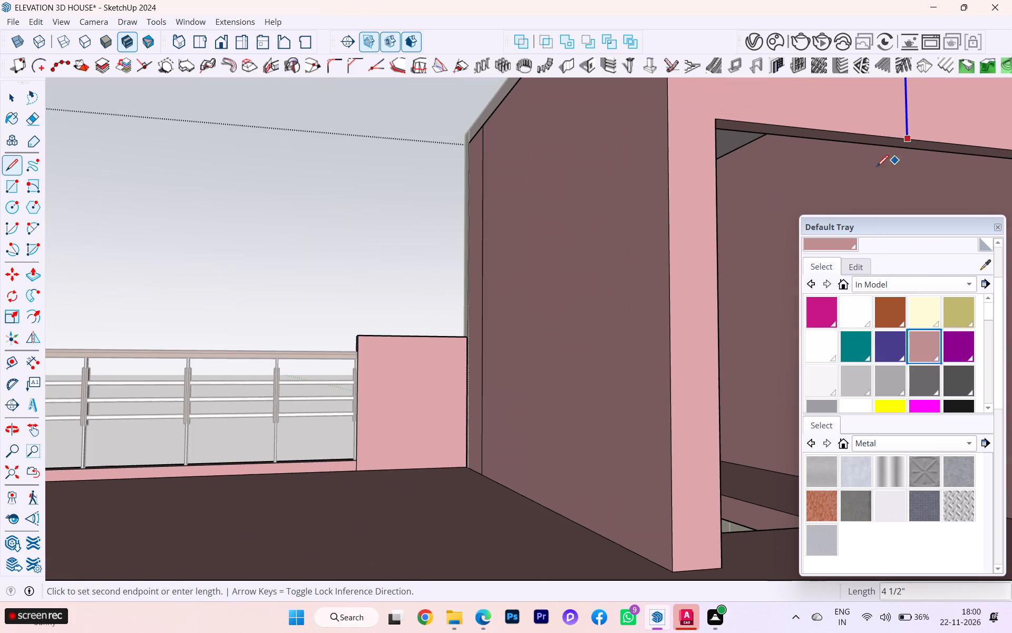
pyautogui.press('Left')
pyautogui.scroll(3, 895, 156)
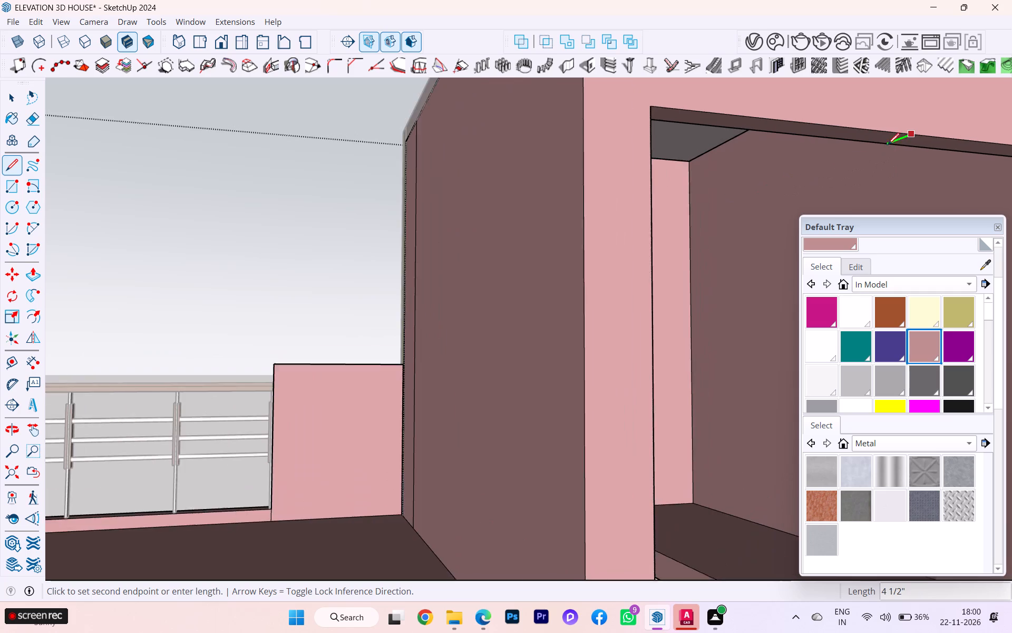
pyautogui.scroll(1, 882, 140)
pyautogui.scroll(-1, 882, 140)
pyautogui.scroll(1, 881, 140)
pyautogui.click(886, 145)
pyautogui.scroll(-8, 751, 164)
pyautogui.moveTo(782, 162); pyautogui.dragTo(733, 158, button='middle')
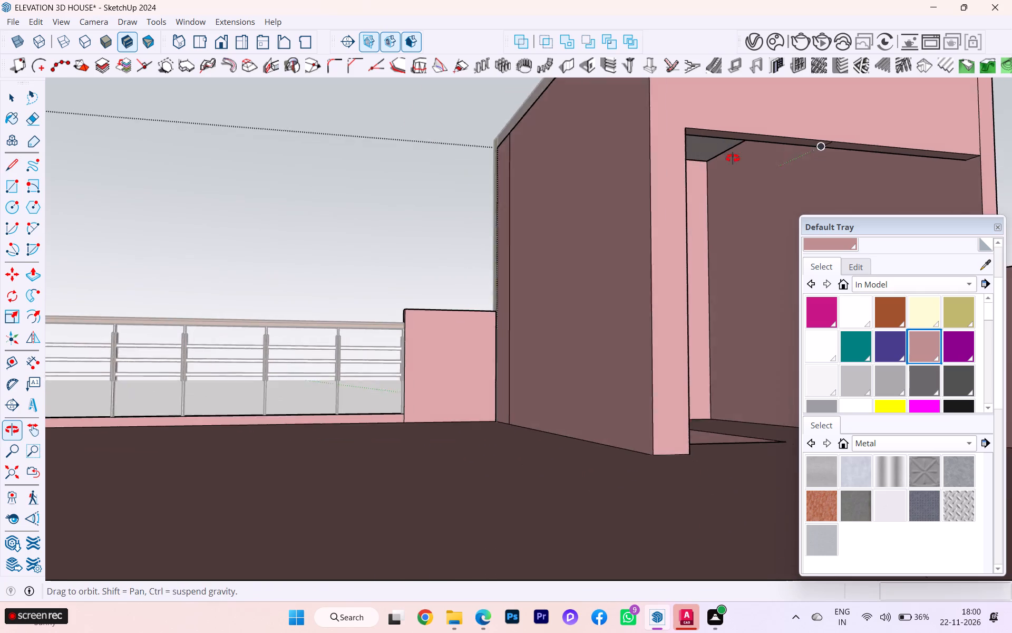
pyautogui.moveTo(733, 158); pyautogui.dragTo(708, 158, button='middle')
pyautogui.scroll(-2, 831, 185)
pyautogui.scroll(2, 831, 185)
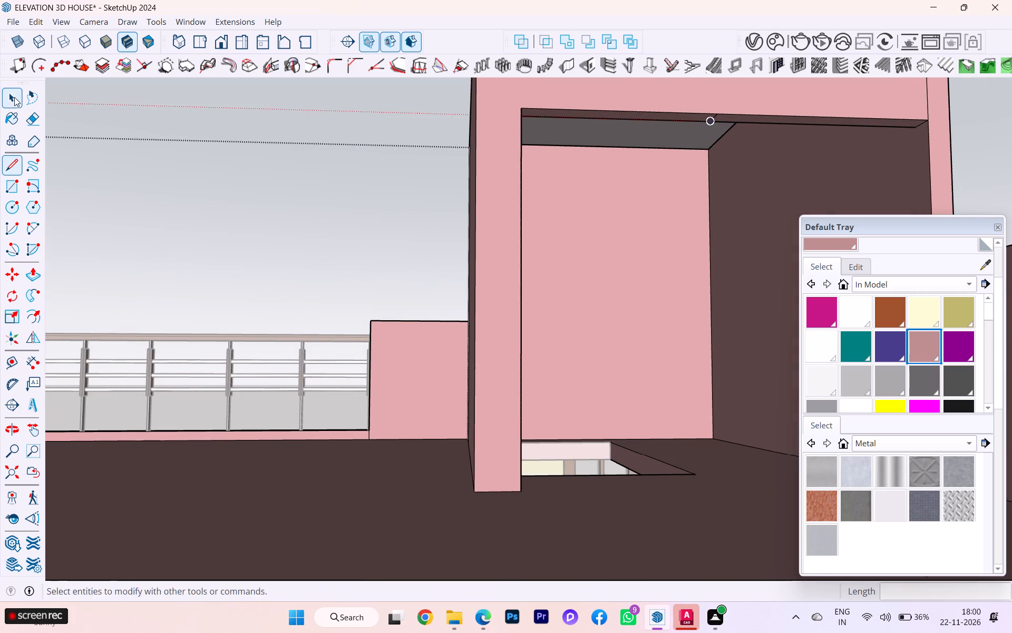
# Push/Pull the longer section of the beam's underside, beyond the new dividing line, down into the stair room opening.
pyautogui.click(14, 97)
pyautogui.scroll(4, 680, 78)
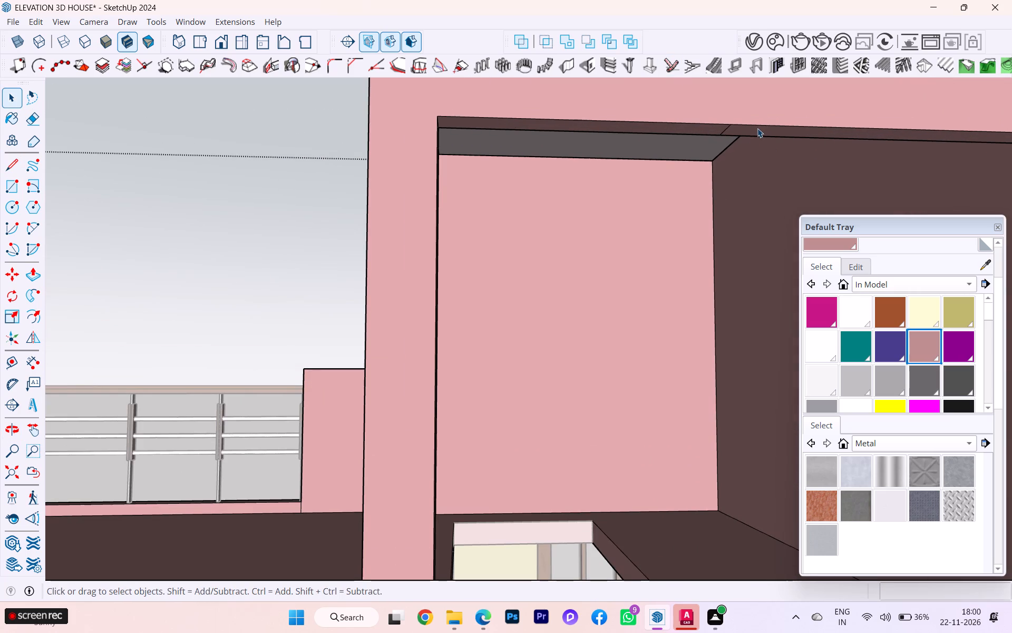
pyautogui.click(757, 128)
pyautogui.press('p')
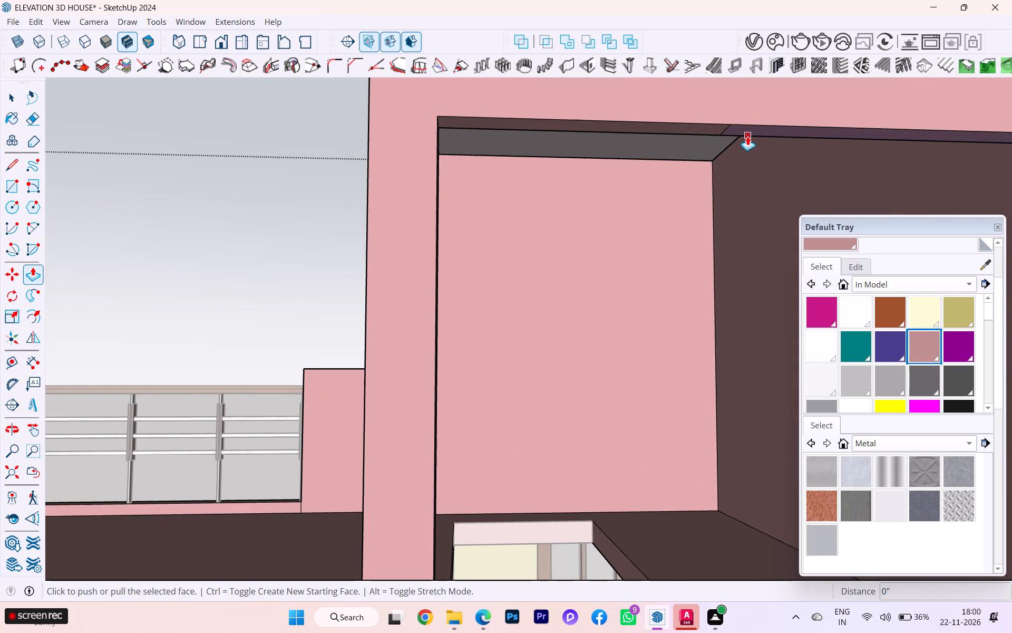
pyautogui.click(750, 135)
pyautogui.scroll(-4, 684, 196)
pyautogui.scroll(4, 685, 195)
pyautogui.scroll(-3, 685, 195)
pyautogui.scroll(1, 670, 190)
pyautogui.scroll(-1, 670, 190)
pyautogui.scroll(1, 669, 190)
pyautogui.scroll(-1, 669, 190)
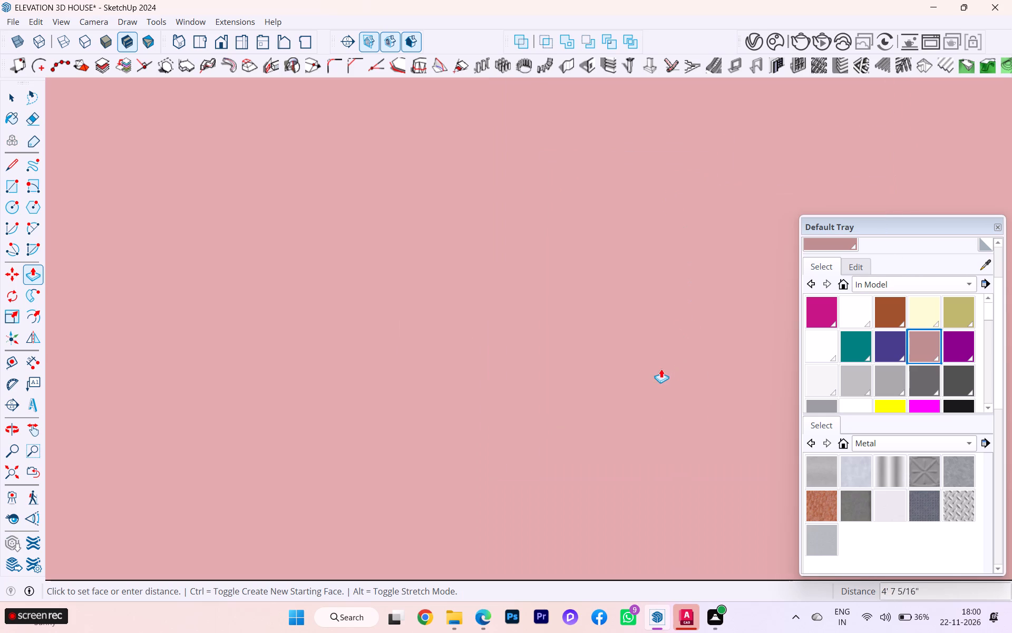
pyautogui.scroll(1, 663, 338)
pyautogui.scroll(-5, 663, 339)
pyautogui.scroll(1, 660, 346)
pyautogui.scroll(-3, 660, 346)
pyautogui.scroll(3, 660, 348)
pyautogui.scroll(-3, 661, 349)
pyautogui.scroll(2, 690, 383)
pyautogui.scroll(-2, 657, 319)
pyautogui.scroll(1, 657, 319)
pyautogui.scroll(-1, 657, 319)
pyautogui.scroll(3, 657, 319)
pyautogui.scroll(-3, 657, 319)
pyautogui.scroll(3, 652, 329)
pyautogui.scroll(-15, 652, 329)
pyautogui.scroll(2, 659, 336)
pyautogui.scroll(-8, 659, 342)
pyautogui.scroll(4, 682, 357)
pyautogui.click(0, 473)
pyautogui.click(12, 475)
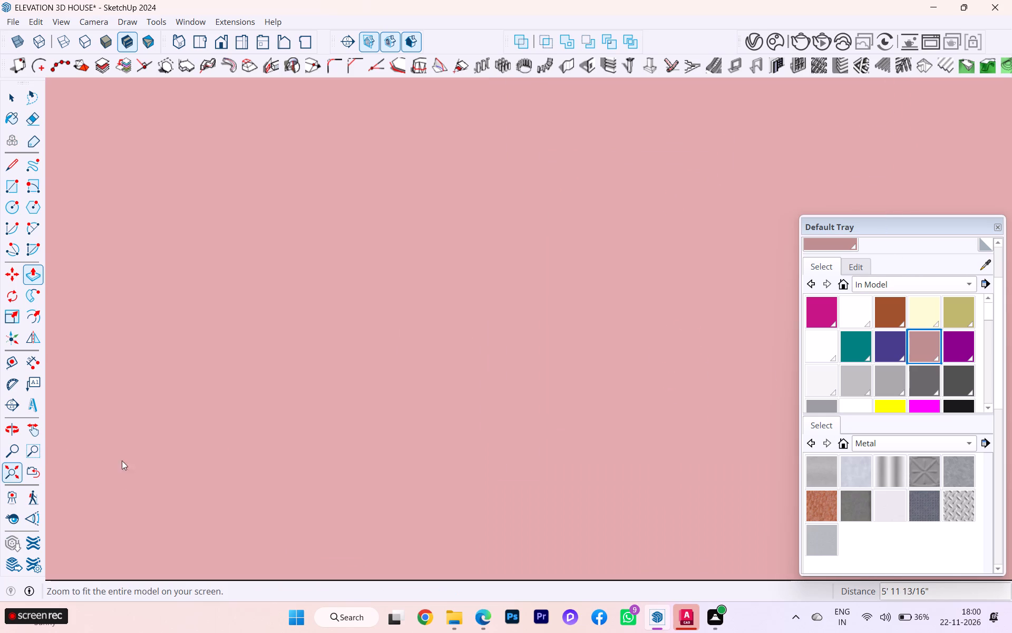
pyautogui.scroll(-2, 308, 394)
pyautogui.click(6, 475)
pyautogui.click(15, 472)
pyautogui.scroll(-2, 135, 457)
pyautogui.scroll(-2, 274, 431)
pyautogui.scroll(1, 274, 431)
pyautogui.scroll(-4, 274, 431)
pyautogui.doubleClick(14, 467)
pyautogui.scroll(-3, 187, 424)
pyautogui.scroll(-5, 328, 375)
pyautogui.scroll(-8, 390, 373)
pyautogui.scroll(1, 408, 375)
pyautogui.scroll(-4, 408, 375)
pyautogui.scroll(1, 408, 375)
pyautogui.scroll(-2, 408, 375)
pyautogui.scroll(1, 412, 375)
pyautogui.scroll(-8, 412, 375)
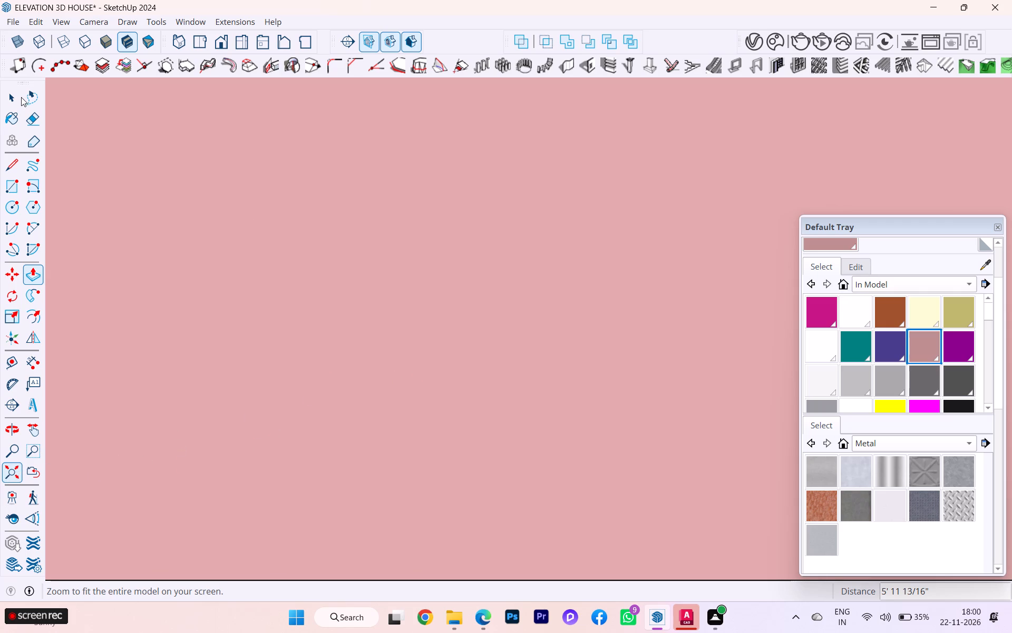
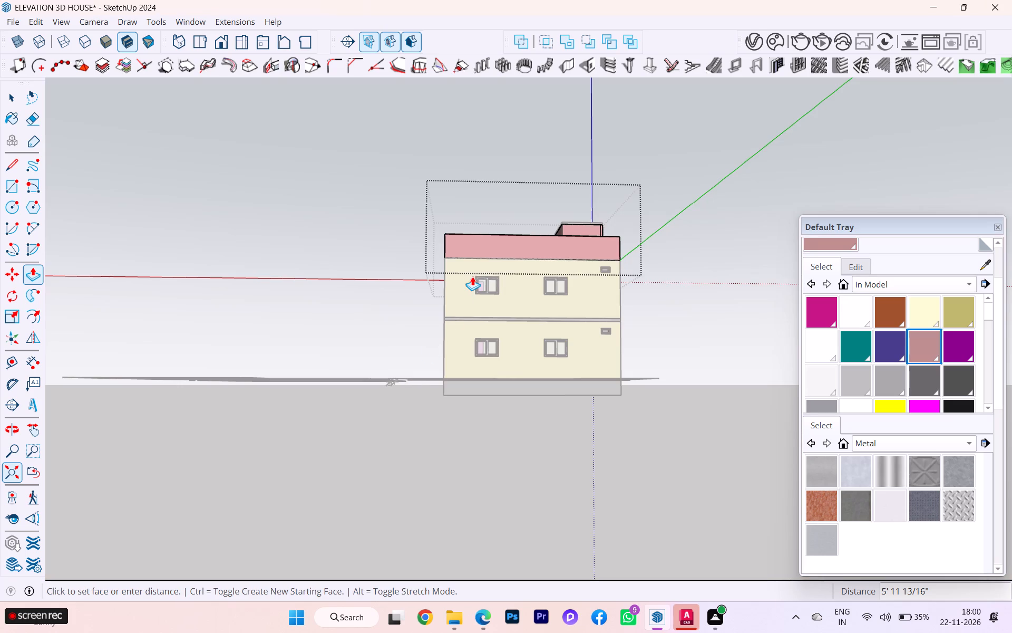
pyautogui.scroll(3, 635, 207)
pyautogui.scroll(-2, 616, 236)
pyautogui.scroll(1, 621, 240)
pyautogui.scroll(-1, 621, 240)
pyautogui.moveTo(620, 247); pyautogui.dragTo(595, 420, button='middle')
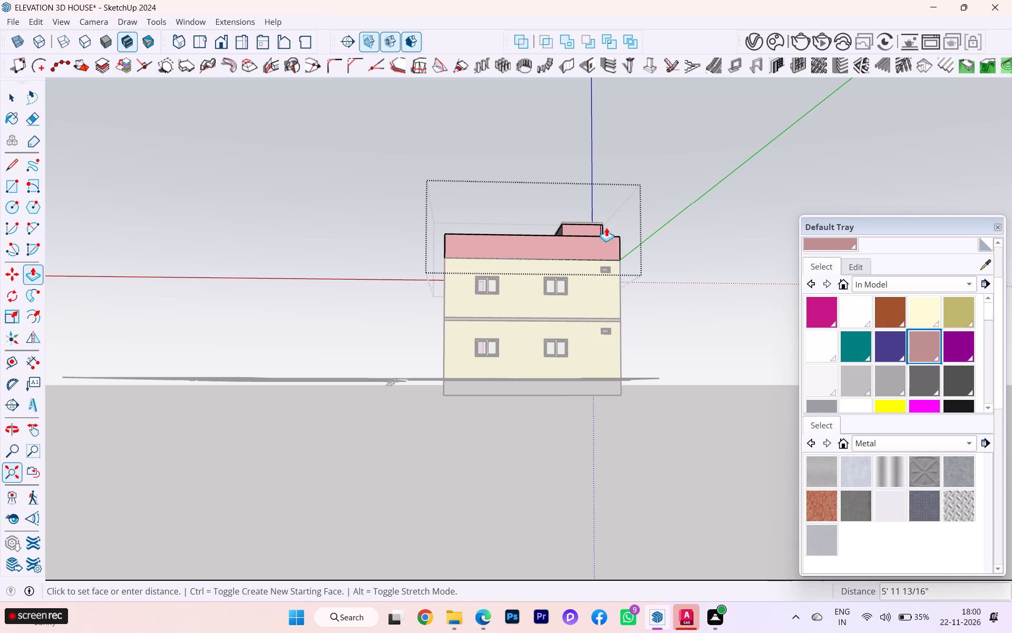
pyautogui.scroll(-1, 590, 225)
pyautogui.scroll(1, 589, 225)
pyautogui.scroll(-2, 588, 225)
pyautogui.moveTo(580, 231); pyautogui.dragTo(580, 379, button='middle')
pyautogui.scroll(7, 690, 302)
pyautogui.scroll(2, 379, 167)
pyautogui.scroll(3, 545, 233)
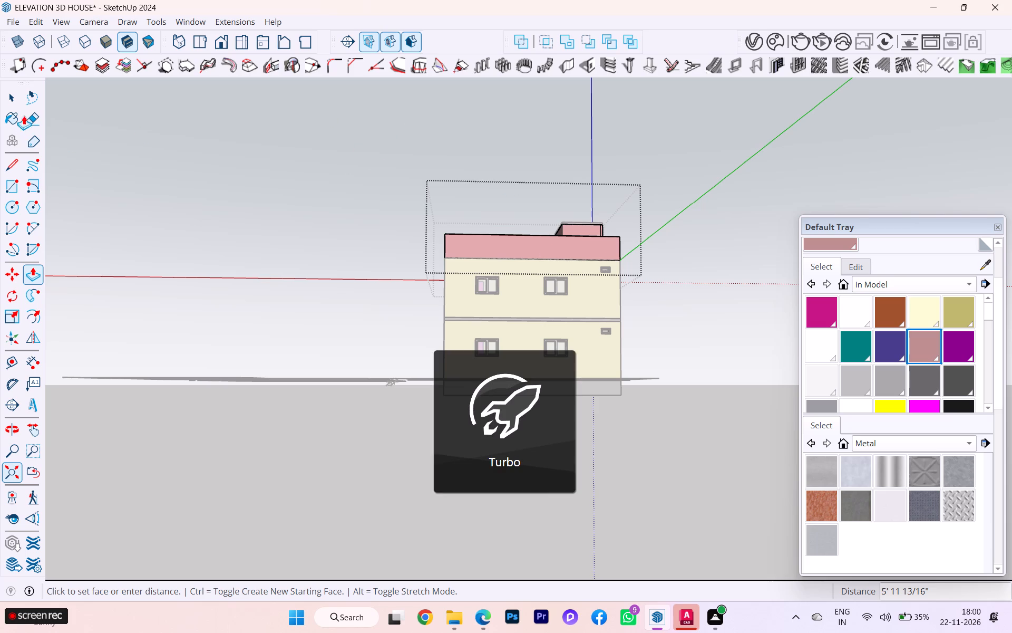
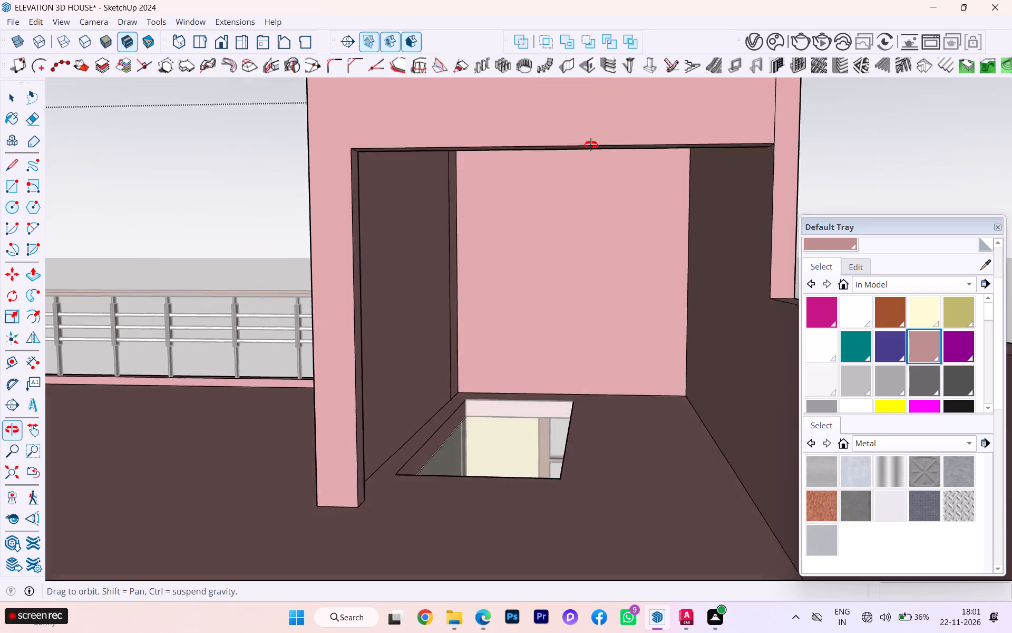
# Push/Pull the wider part of the stair room opening's lintel underside down 6' to the roof floor, leaving a door opening, and exit the group.
pyautogui.moveTo(591, 145); pyautogui.dragTo(606, 117, button='middle')
pyautogui.scroll(1, 606, 117)
pyautogui.moveTo(593, 139); pyautogui.dragTo(594, 159, button='middle')
pyautogui.scroll(5, 607, 113)
pyautogui.click(606, 111)
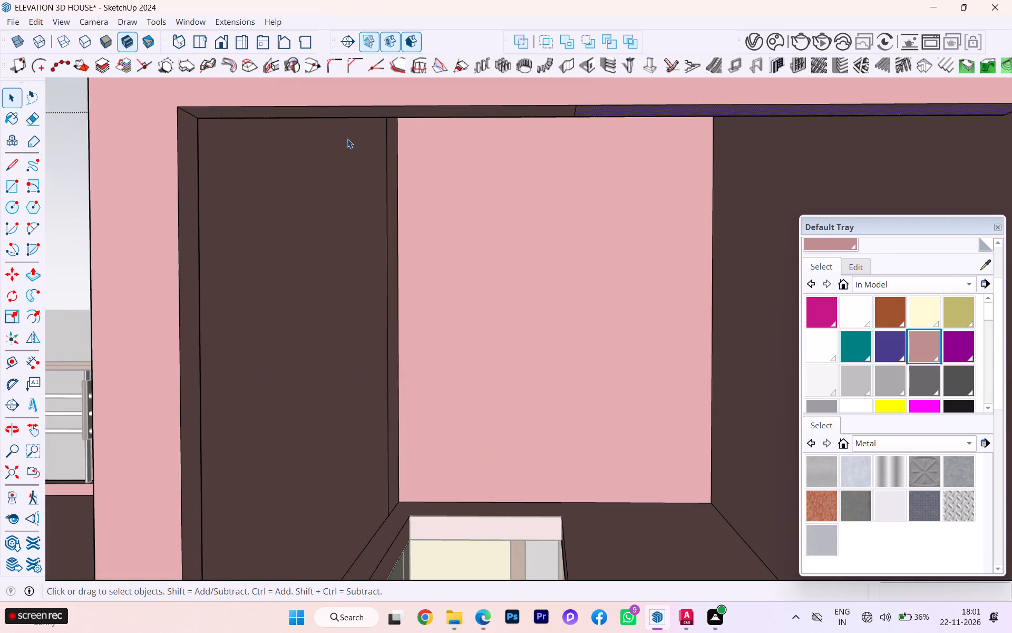
pyautogui.click(35, 265)
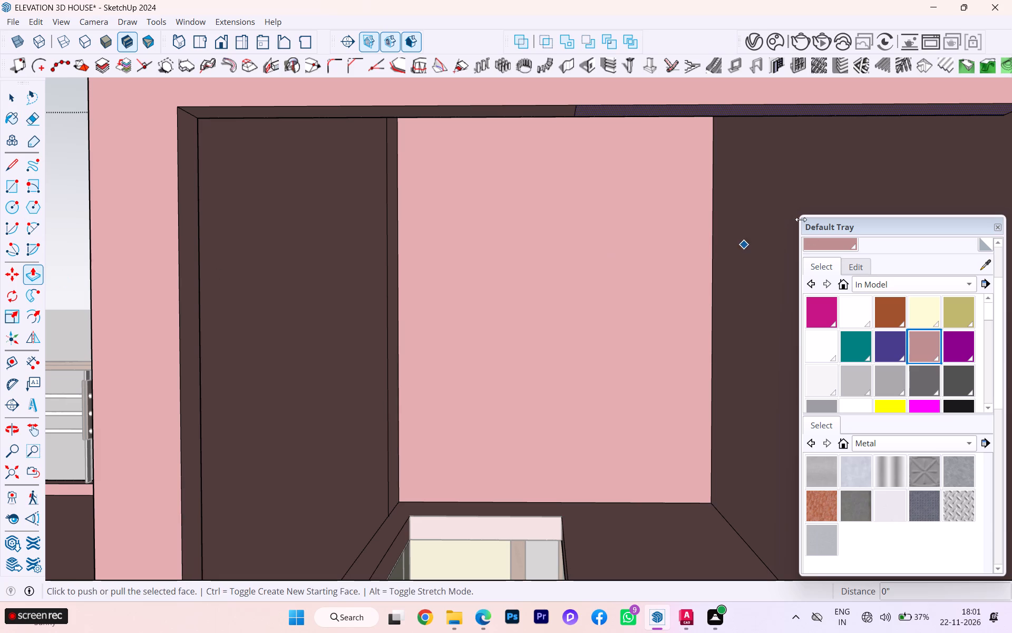
pyautogui.click(724, 112)
pyautogui.scroll(-17, 675, 270)
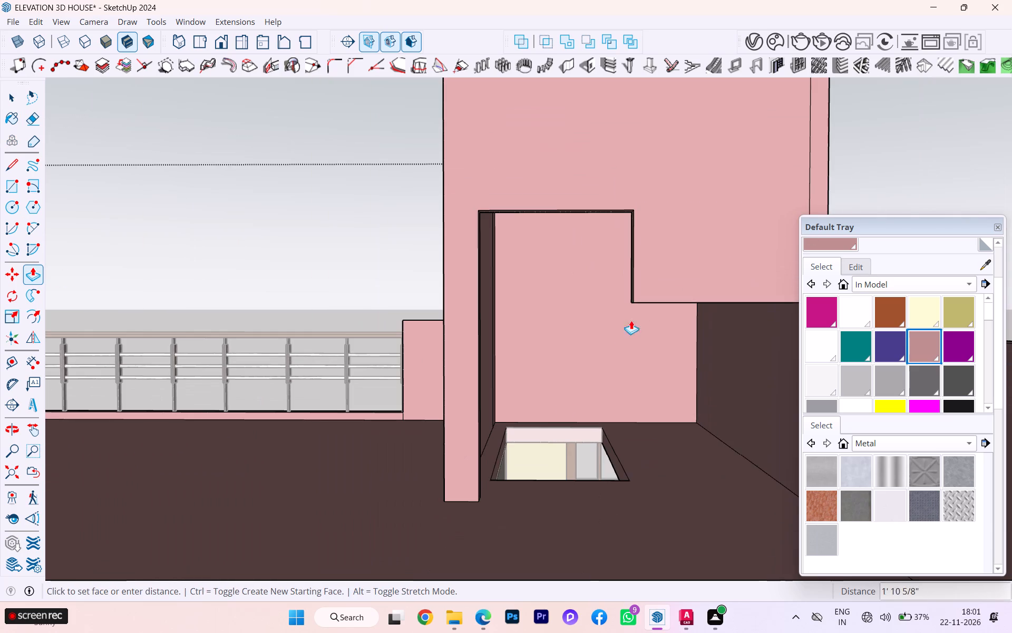
pyautogui.click(482, 501)
pyautogui.scroll(-4, 571, 324)
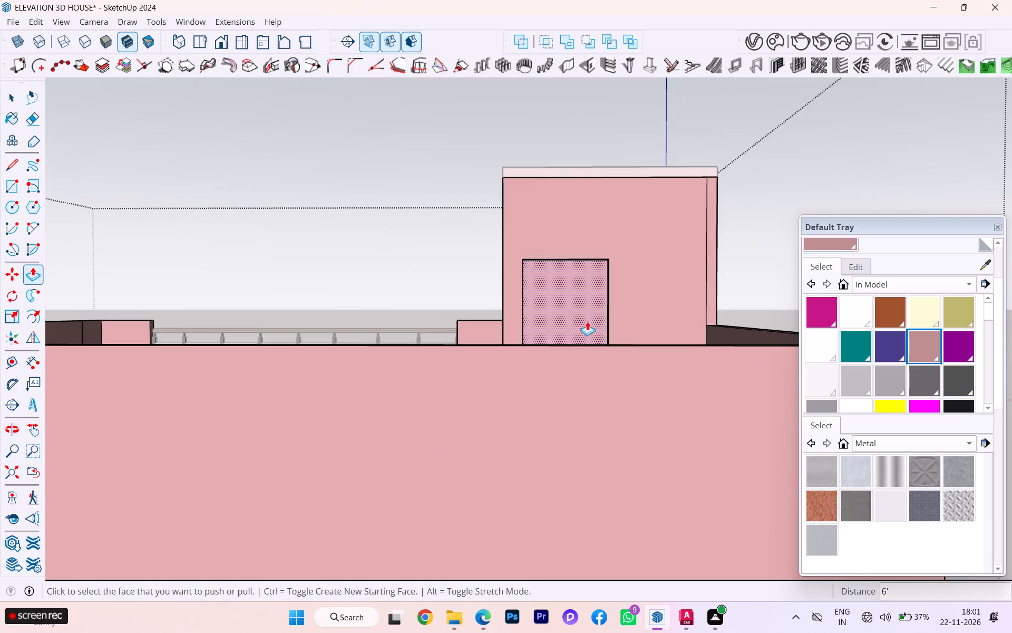
pyautogui.moveTo(592, 322); pyautogui.dragTo(540, 414, button='middle')
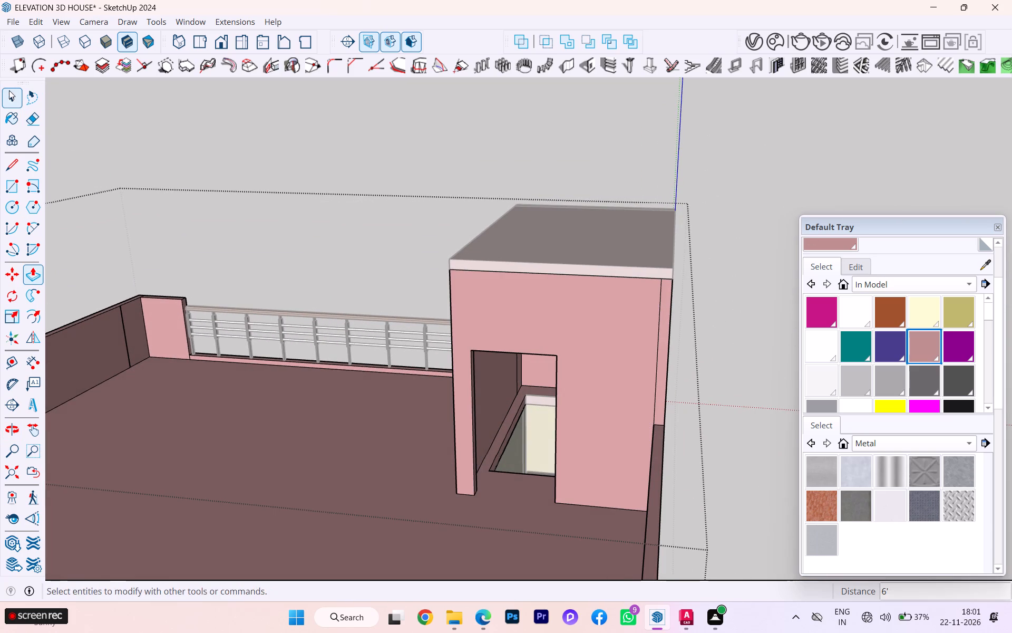
pyautogui.click(9, 90)
pyautogui.scroll(-2, 313, 146)
pyautogui.scroll(2, 318, 150)
pyautogui.scroll(-1, 547, 202)
pyautogui.click(703, 191)
pyautogui.scroll(3, 608, 319)
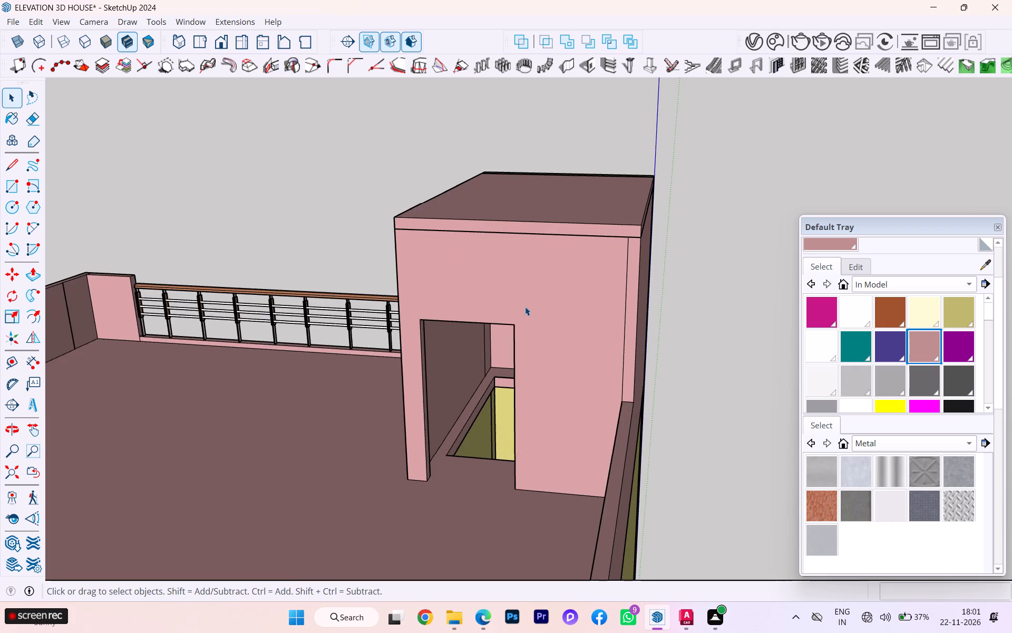
# Examine the rooftop stair room, its new door opening and the surrounding parapet from several sides.
pyautogui.moveTo(521, 307); pyautogui.dragTo(599, 305, button='middle')
pyautogui.scroll(-3, 531, 254)
pyautogui.scroll(-1, 585, 241)
pyautogui.scroll(7, 585, 241)
pyautogui.scroll(-8, 584, 241)
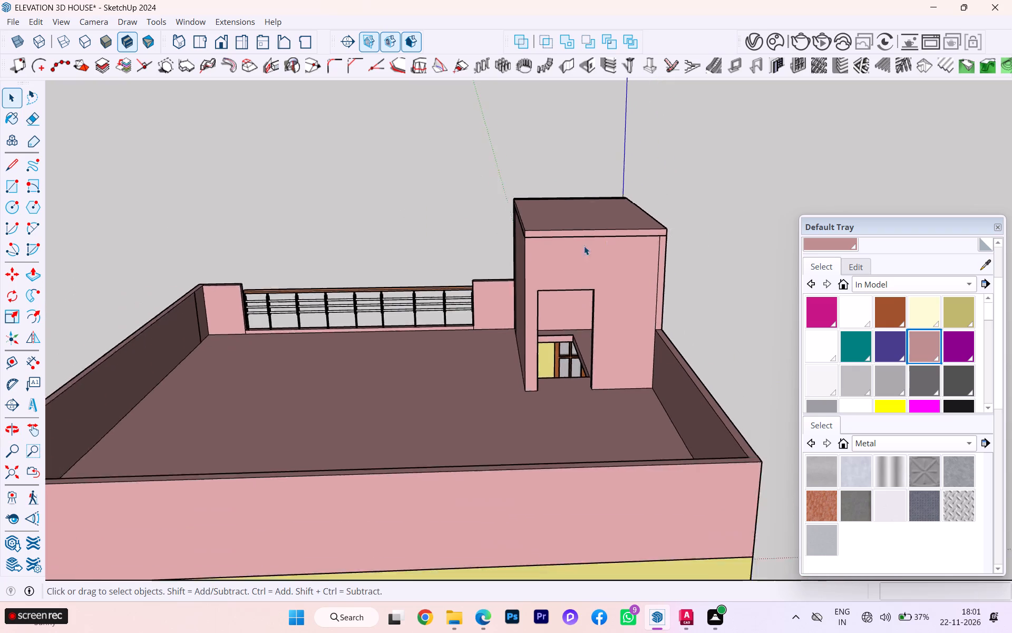
pyautogui.scroll(-1, 659, 219)
pyautogui.moveTo(666, 225); pyautogui.dragTo(607, 268, button='middle')
pyautogui.scroll(-2, 592, 298)
pyautogui.scroll(1, 591, 296)
pyautogui.scroll(-2, 591, 296)
pyautogui.scroll(3, 647, 332)
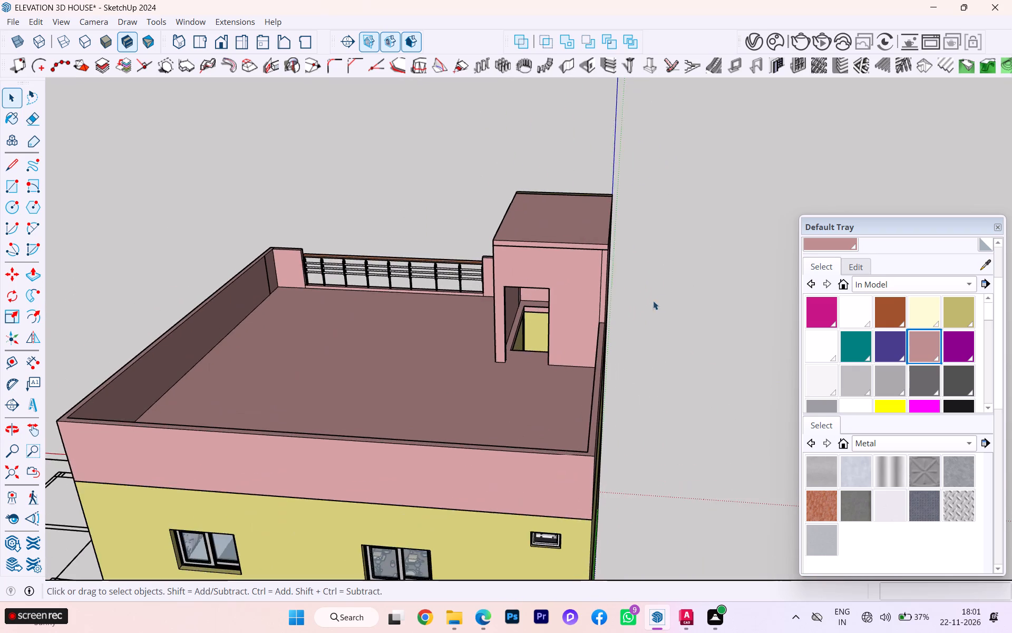
pyautogui.scroll(5, 549, 297)
pyautogui.scroll(-1, 145, 289)
pyautogui.scroll(1, 146, 289)
pyautogui.scroll(-3, 147, 289)
pyautogui.scroll(-2, 442, 232)
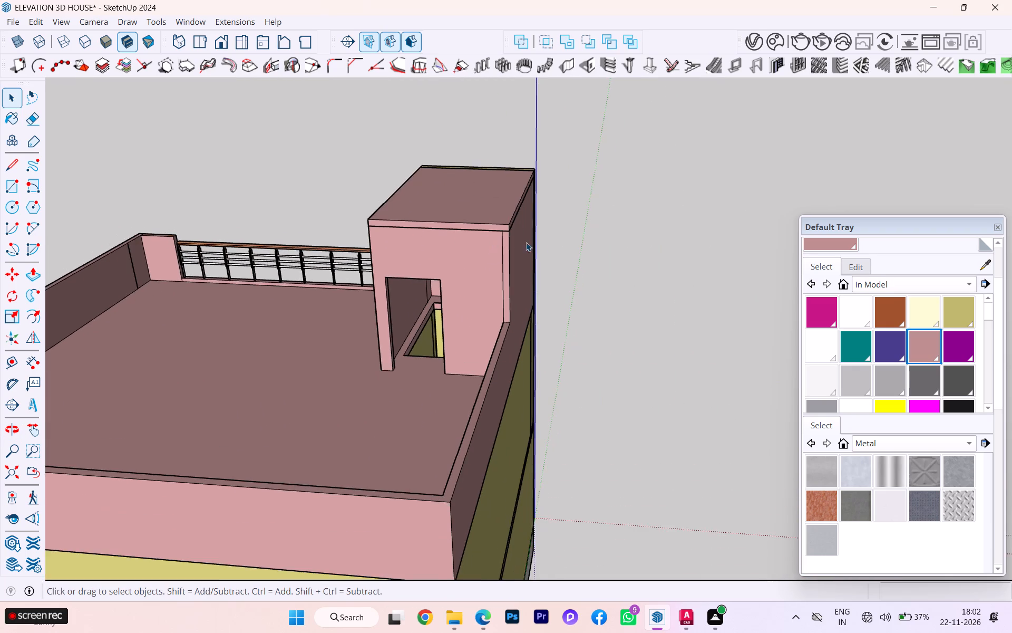
pyautogui.scroll(1, 536, 244)
pyautogui.scroll(-3, 551, 235)
pyautogui.scroll(2, 558, 237)
pyautogui.scroll(-6, 562, 238)
pyautogui.moveTo(530, 236); pyautogui.dragTo(614, 227, button='middle')
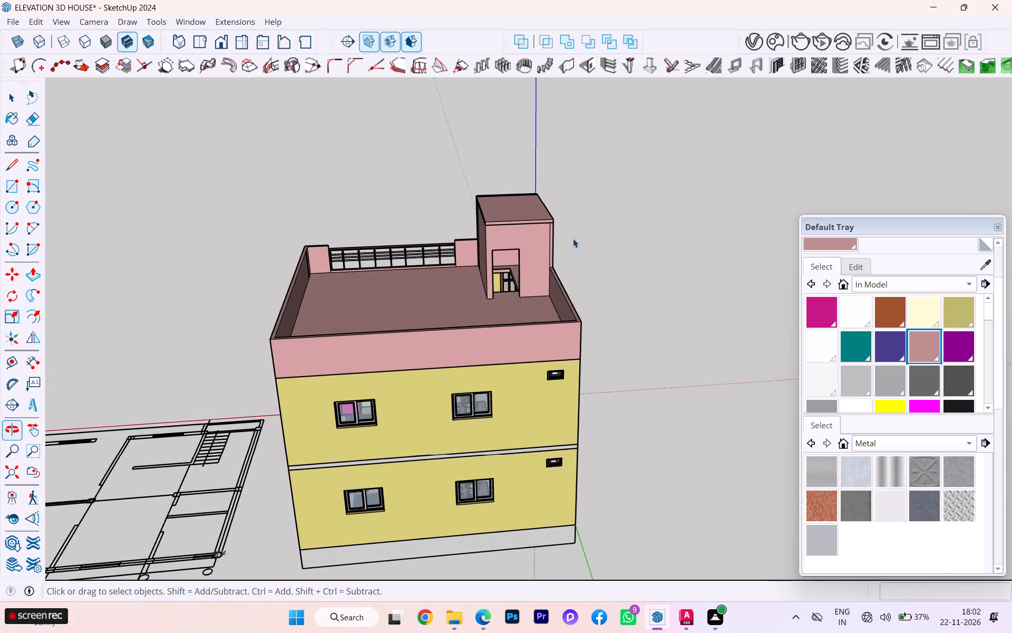
pyautogui.scroll(3, 566, 238)
pyautogui.scroll(-1, 547, 154)
pyautogui.scroll(-2, 462, 265)
pyautogui.scroll(5, 454, 278)
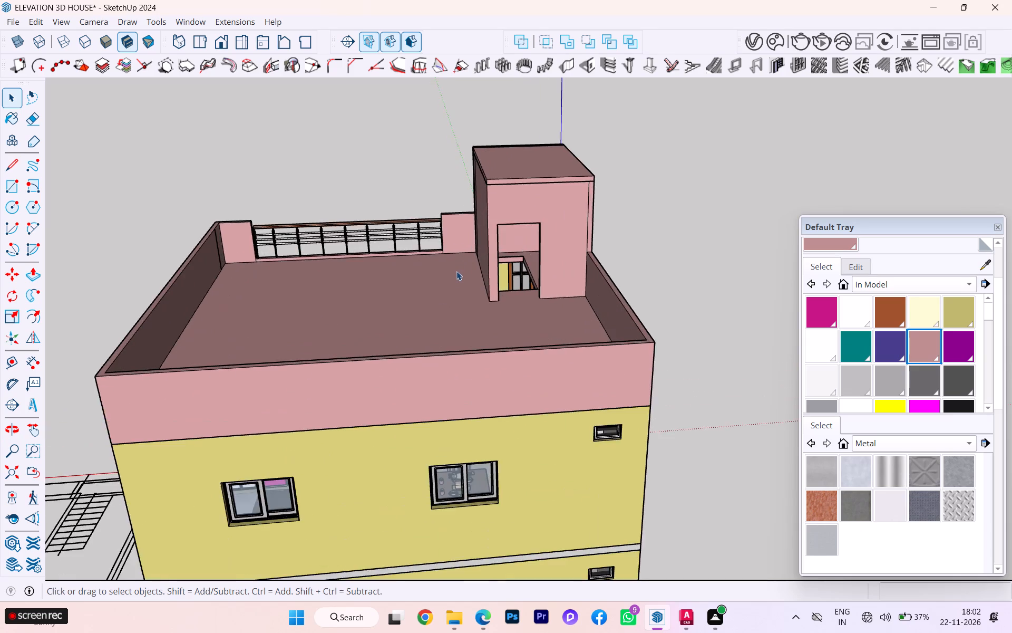
pyautogui.scroll(6, 496, 251)
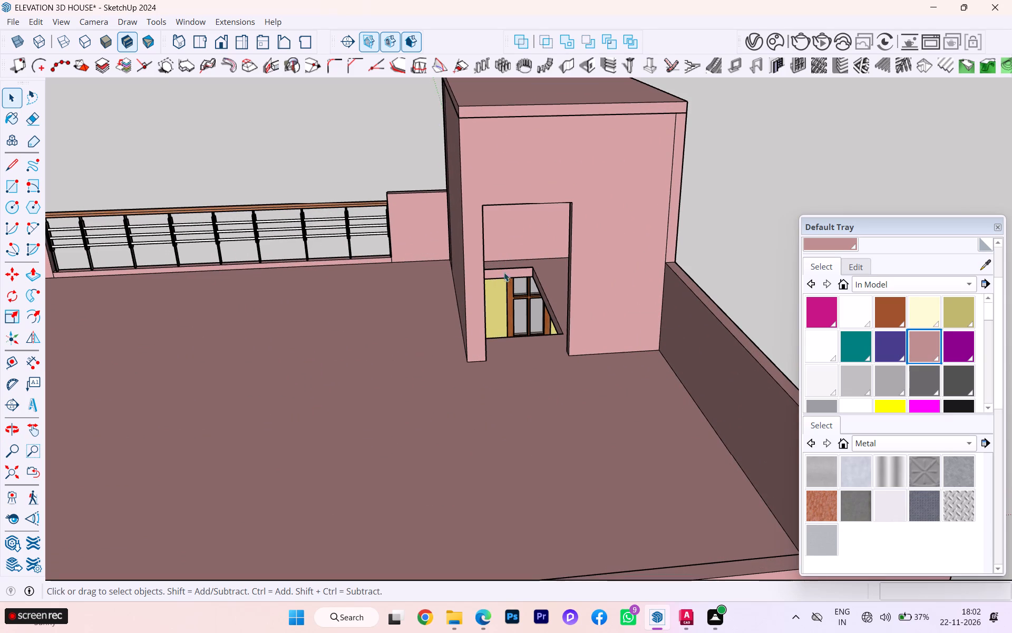
pyautogui.scroll(2, 507, 256)
pyautogui.scroll(-4, 514, 243)
pyautogui.moveTo(512, 249); pyautogui.dragTo(442, 254, button='middle')
pyautogui.scroll(-1, 558, 229)
pyautogui.scroll(1, 550, 223)
pyautogui.scroll(-1, 550, 223)
pyautogui.scroll(2, 550, 223)
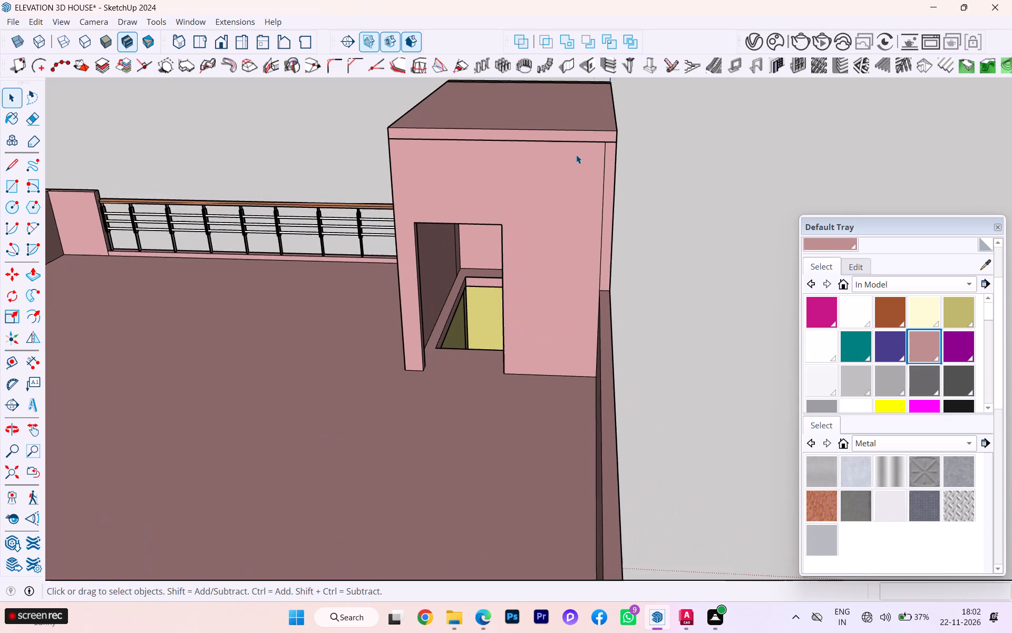
# Open the wall group and delete the stray vertical edge beside the outer corner of the stair room's door wall.
pyautogui.scroll(1, 576, 155)
pyautogui.scroll(-2, 587, 154)
pyautogui.moveTo(590, 159); pyautogui.dragTo(444, 175, button='middle')
pyautogui.scroll(12, 484, 179)
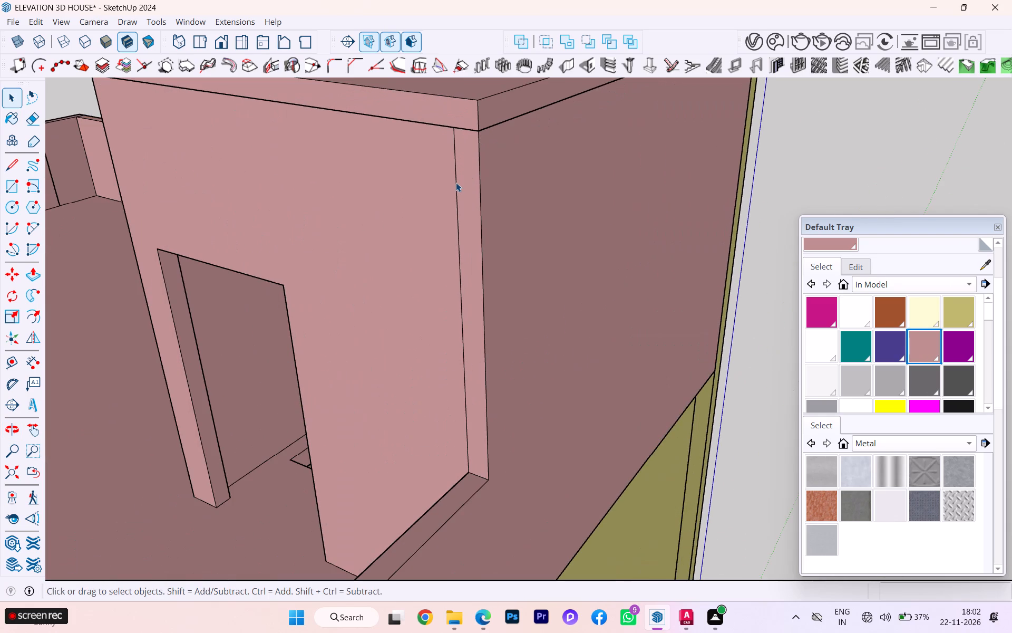
pyautogui.click(456, 183)
pyautogui.doubleClick(456, 183)
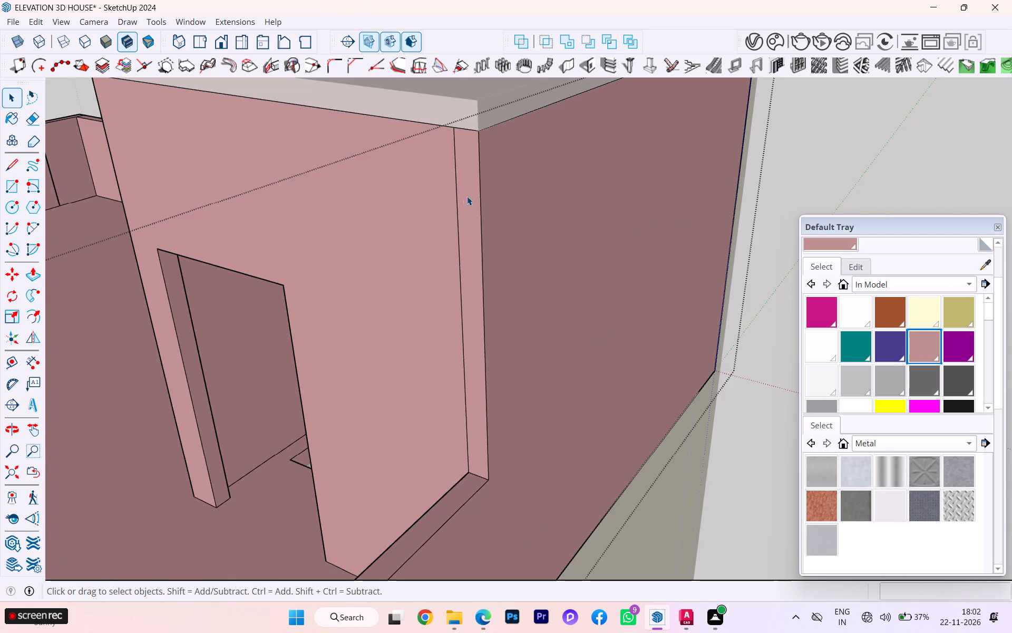
pyautogui.click(455, 213)
pyautogui.click(459, 209)
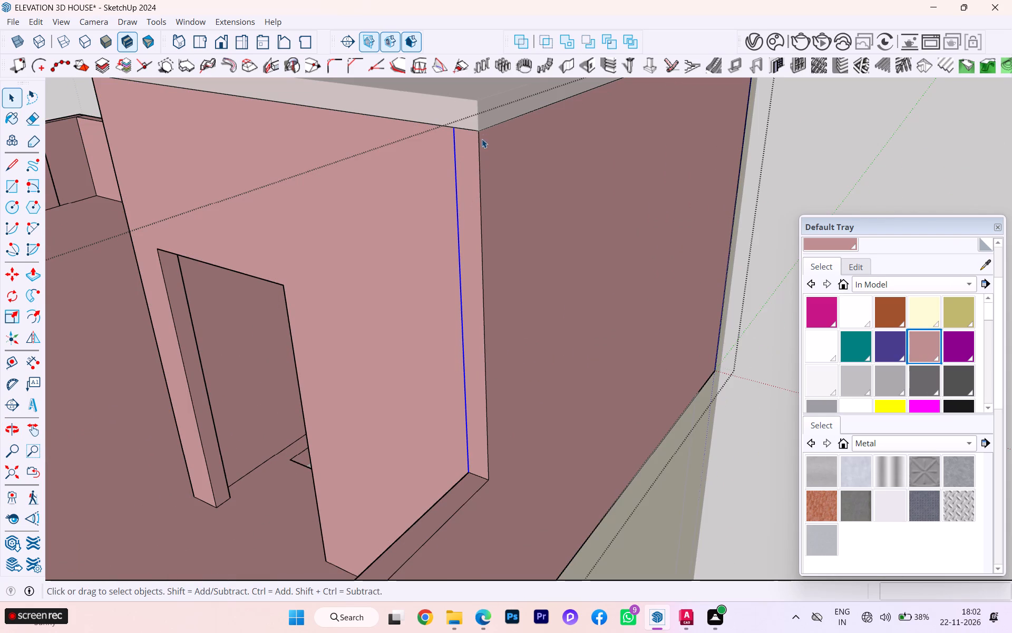
pyautogui.press('Delete')
pyautogui.scroll(-1, 459, 321)
pyautogui.scroll(1, 460, 321)
pyautogui.scroll(-1, 461, 321)
pyautogui.scroll(2, 470, 325)
pyautogui.scroll(-1, 476, 325)
pyautogui.scroll(1, 476, 324)
pyautogui.scroll(-1, 533, 269)
pyautogui.scroll(1, 533, 269)
pyautogui.scroll(-12, 533, 269)
pyautogui.click(698, 353)
# Look through the stair room's doorway at the stairwell and steps to check how they meet the opening.
pyautogui.scroll(-2, 711, 352)
pyautogui.scroll(1, 713, 353)
pyautogui.scroll(-3, 713, 353)
pyautogui.moveTo(550, 347); pyautogui.dragTo(552, 348, button='middle')
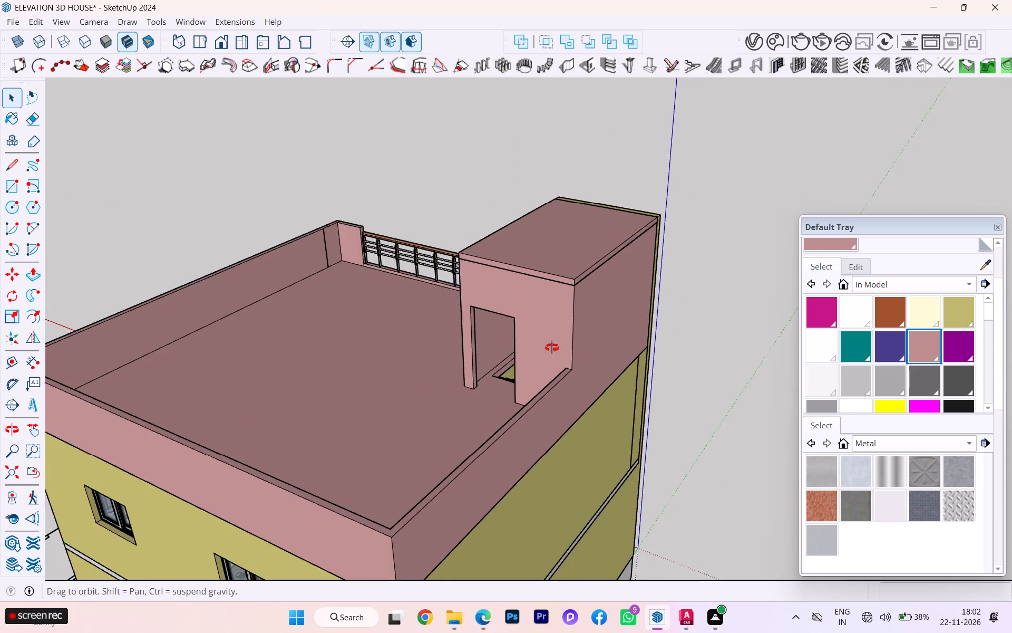
pyautogui.moveTo(552, 348); pyautogui.dragTo(655, 353, button='middle')
pyautogui.scroll(1, 638, 360)
pyautogui.scroll(-2, 638, 360)
pyautogui.scroll(6, 638, 360)
pyautogui.scroll(-3, 638, 360)
pyautogui.scroll(7, 638, 360)
pyautogui.scroll(-2, 585, 356)
pyautogui.moveTo(565, 369); pyautogui.dragTo(547, 386, button='middle')
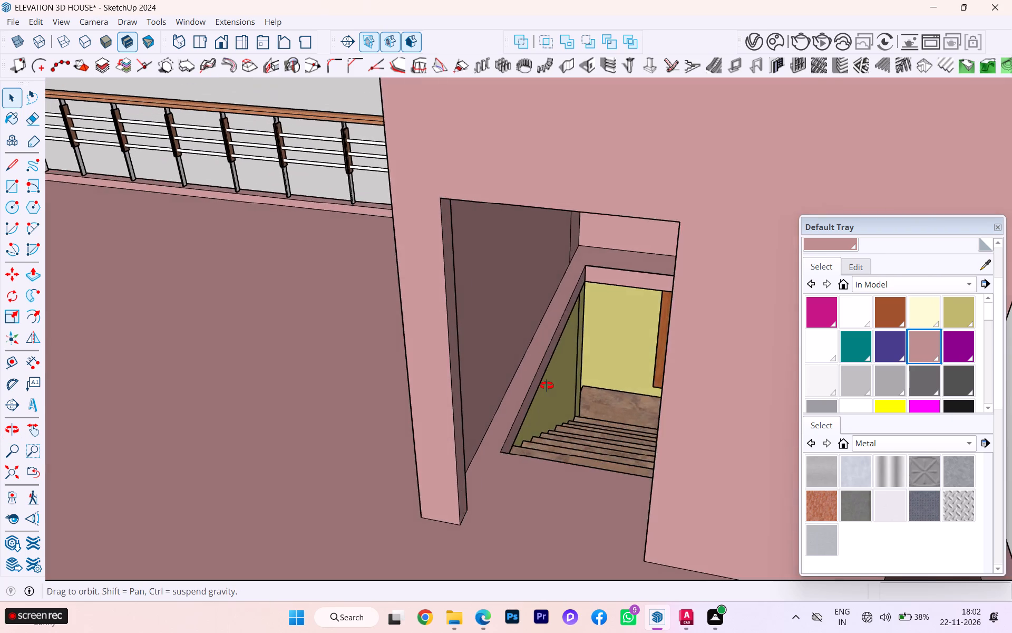
pyautogui.moveTo(547, 386); pyautogui.dragTo(543, 387, button='middle')
pyautogui.scroll(-1, 532, 399)
pyautogui.scroll(3, 520, 409)
pyautogui.scroll(-1, 520, 409)
pyautogui.scroll(2, 520, 409)
pyautogui.scroll(-1, 520, 410)
pyautogui.moveTo(524, 410); pyautogui.dragTo(558, 404, button='middle')
pyautogui.scroll(2, 658, 287)
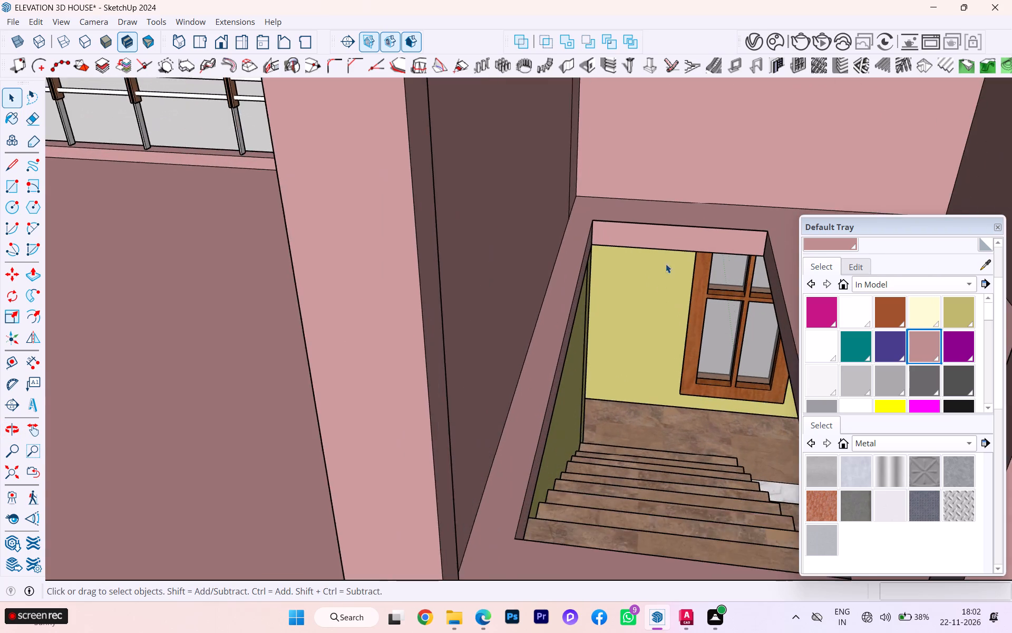
pyautogui.scroll(2, 729, 245)
pyautogui.scroll(-1, 677, 257)
pyautogui.moveTo(675, 262); pyautogui.dragTo(634, 268, button='middle')
pyautogui.scroll(-5, 607, 266)
pyautogui.scroll(1, 580, 280)
pyautogui.scroll(-1, 578, 283)
pyautogui.scroll(1, 549, 296)
pyautogui.scroll(-1, 547, 297)
pyautogui.scroll(1, 539, 302)
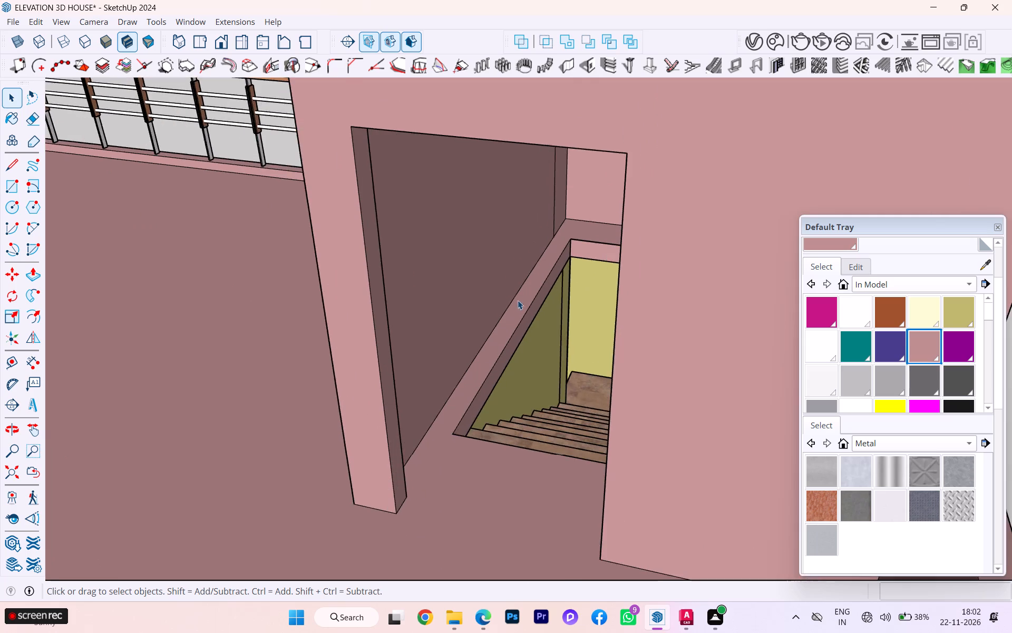
pyautogui.scroll(-2, 516, 302)
pyautogui.scroll(1, 516, 302)
pyautogui.scroll(-1, 516, 303)
pyautogui.scroll(1, 515, 303)
pyautogui.scroll(-7, 473, 300)
pyautogui.moveTo(475, 316); pyautogui.dragTo(566, 286, button='middle')
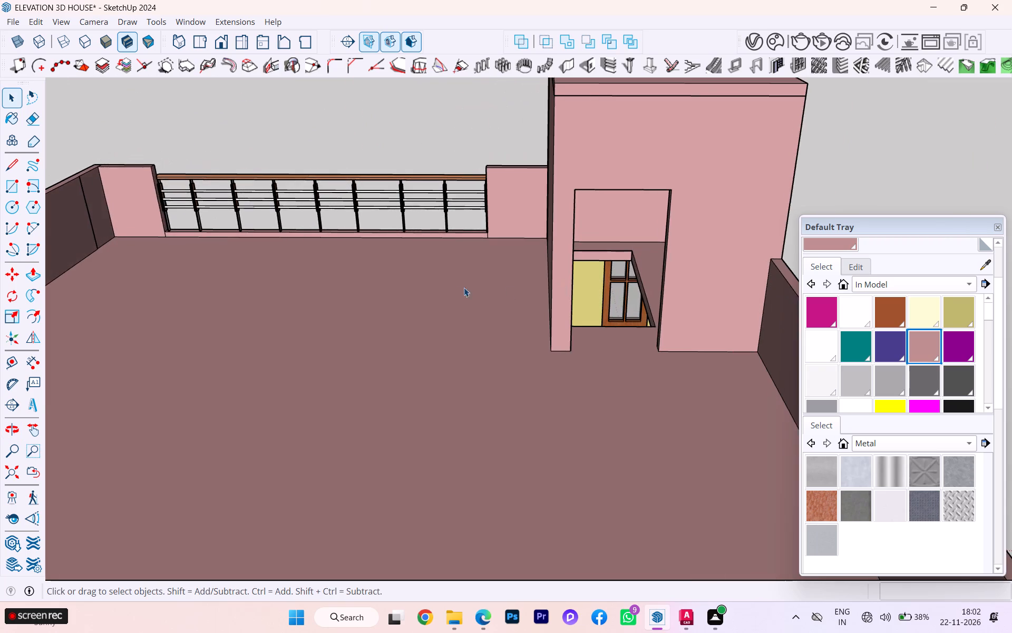
pyautogui.scroll(-3, 460, 287)
pyautogui.scroll(1, 459, 287)
pyautogui.scroll(-7, 459, 287)
pyautogui.scroll(1, 454, 292)
pyautogui.scroll(-4, 457, 294)
pyautogui.scroll(2, 367, 481)
pyautogui.scroll(-5, 382, 424)
pyautogui.click(461, 401)
pyautogui.click(633, 372)
# Inspect the whole house exterior from the rear, around the side, to the front balcony and railings.
pyautogui.scroll(-2, 89, 378)
pyautogui.moveTo(89, 381); pyautogui.dragTo(151, 398, button='middle')
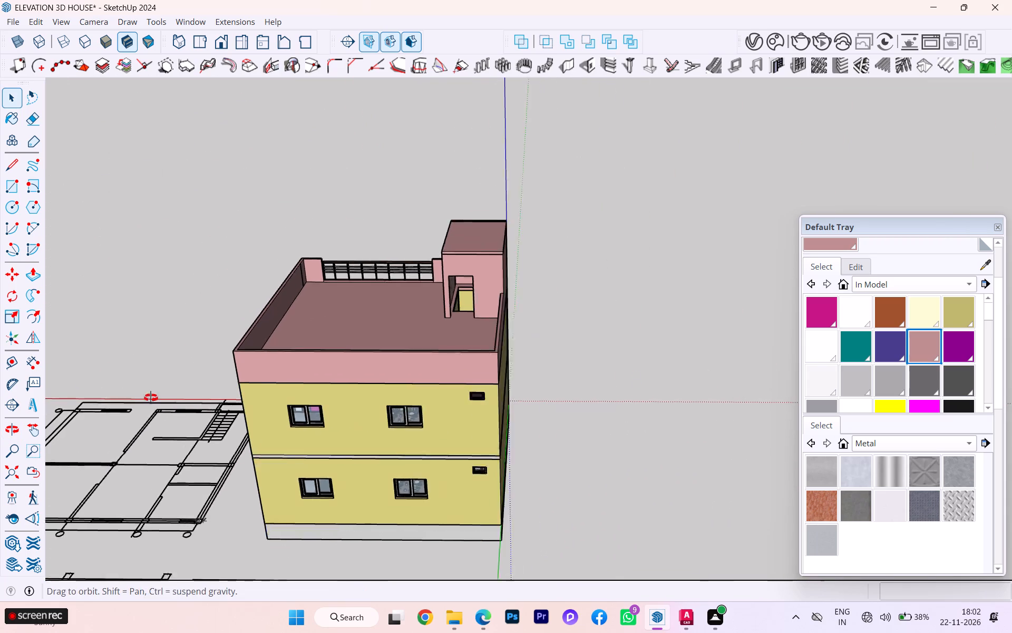
pyautogui.moveTo(151, 398); pyautogui.dragTo(346, 389, button='middle')
pyautogui.scroll(-4, 246, 316)
pyautogui.scroll(2, 246, 317)
pyautogui.scroll(-1, 247, 318)
pyautogui.scroll(5, 378, 540)
pyautogui.scroll(-2, 274, 504)
pyautogui.scroll(1, 276, 523)
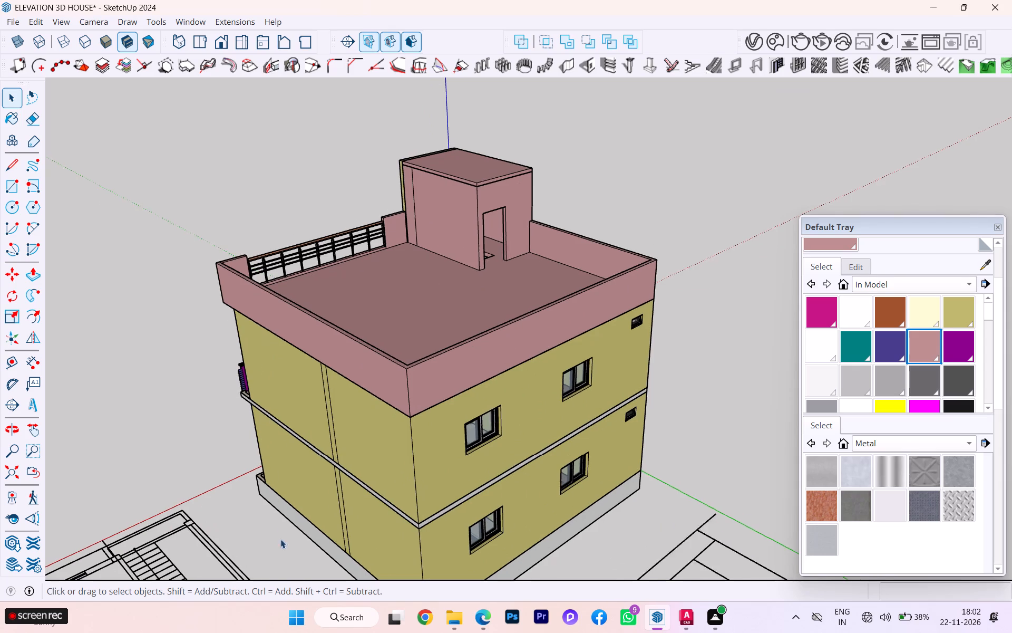
pyautogui.scroll(1, 280, 539)
pyautogui.scroll(2, 295, 490)
pyautogui.scroll(-1, 390, 418)
pyautogui.moveTo(477, 414); pyautogui.dragTo(774, 373, button='middle')
pyautogui.scroll(-3, 0, 415)
pyautogui.scroll(-1, 231, 408)
pyautogui.scroll(3, 233, 408)
pyautogui.scroll(-2, 233, 408)
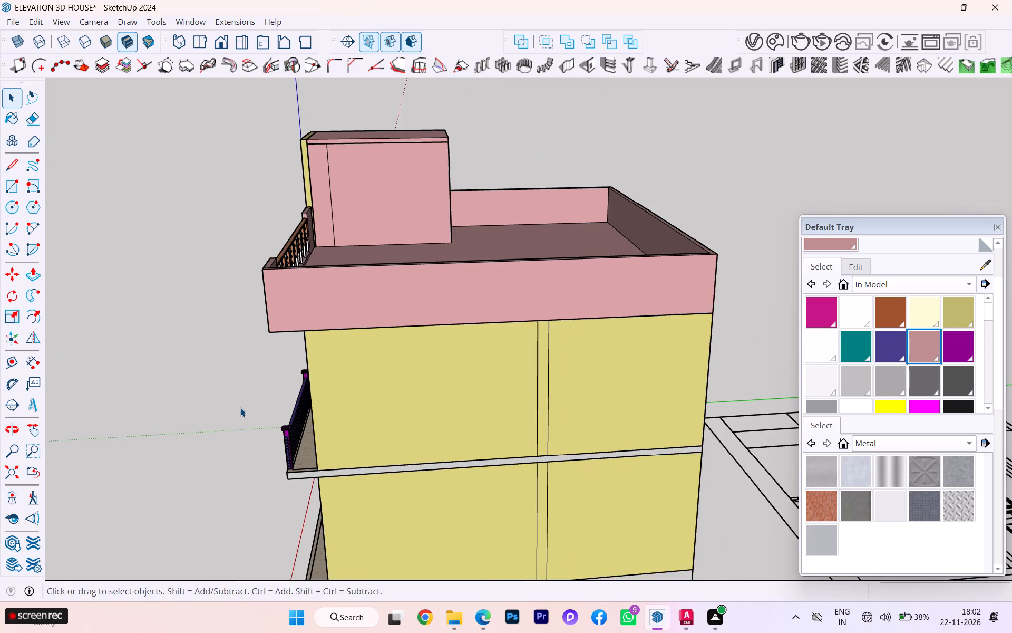
pyautogui.scroll(-1, 240, 408)
pyautogui.scroll(1, 247, 408)
pyautogui.scroll(-1, 215, 406)
pyautogui.moveTo(274, 408); pyautogui.dragTo(517, 417, button='middle')
pyautogui.scroll(4, 561, 473)
pyautogui.scroll(-1, 567, 532)
pyautogui.scroll(5, 565, 554)
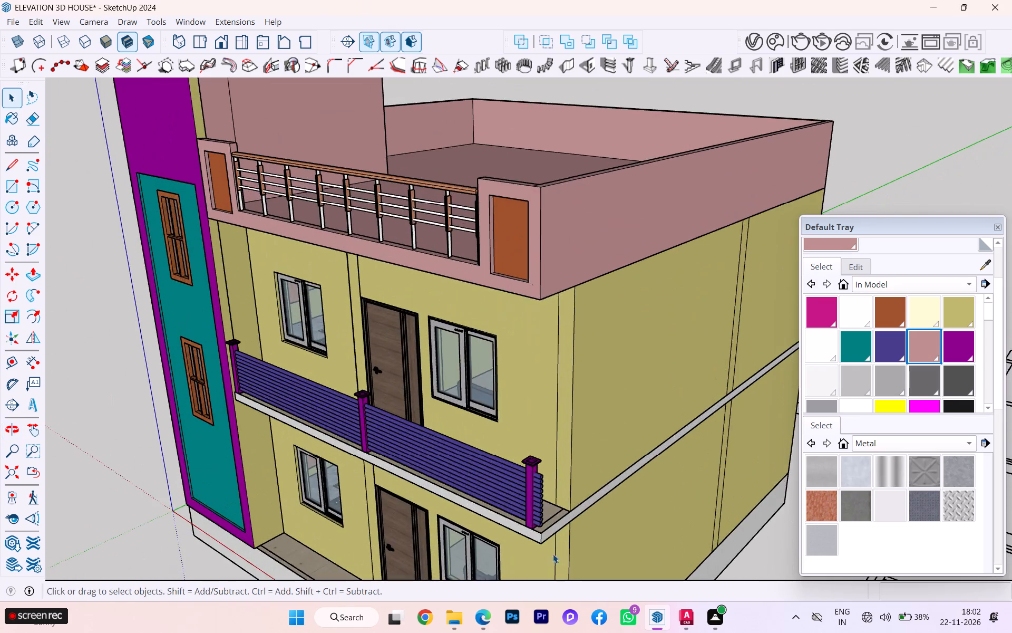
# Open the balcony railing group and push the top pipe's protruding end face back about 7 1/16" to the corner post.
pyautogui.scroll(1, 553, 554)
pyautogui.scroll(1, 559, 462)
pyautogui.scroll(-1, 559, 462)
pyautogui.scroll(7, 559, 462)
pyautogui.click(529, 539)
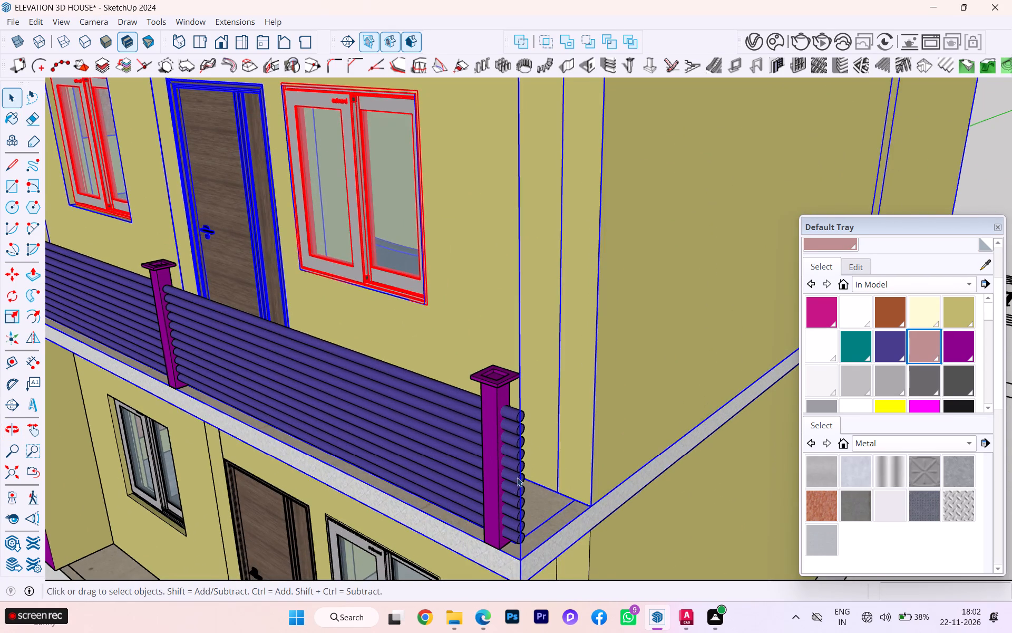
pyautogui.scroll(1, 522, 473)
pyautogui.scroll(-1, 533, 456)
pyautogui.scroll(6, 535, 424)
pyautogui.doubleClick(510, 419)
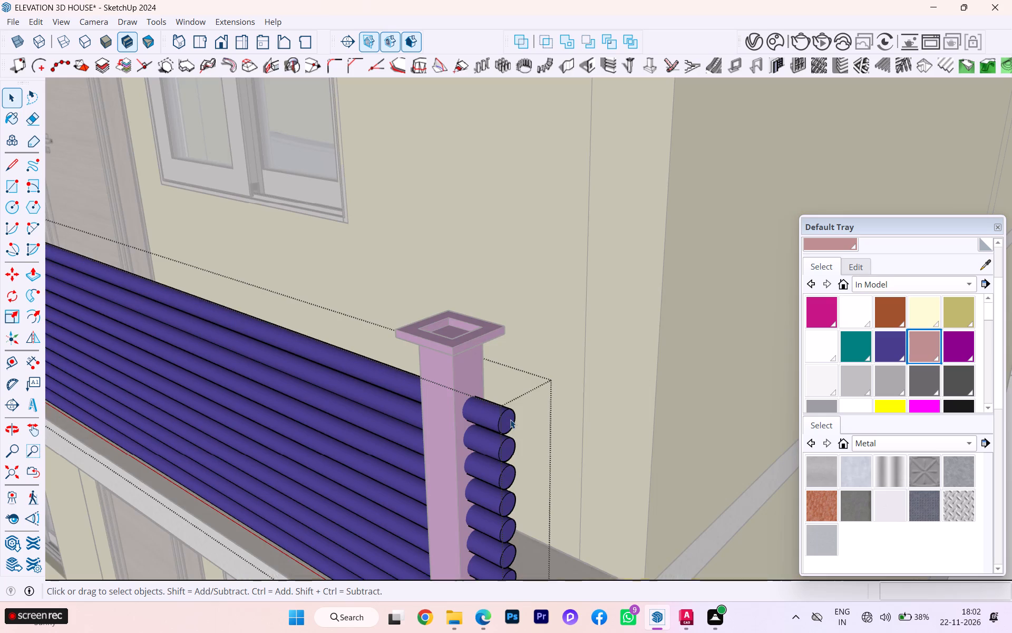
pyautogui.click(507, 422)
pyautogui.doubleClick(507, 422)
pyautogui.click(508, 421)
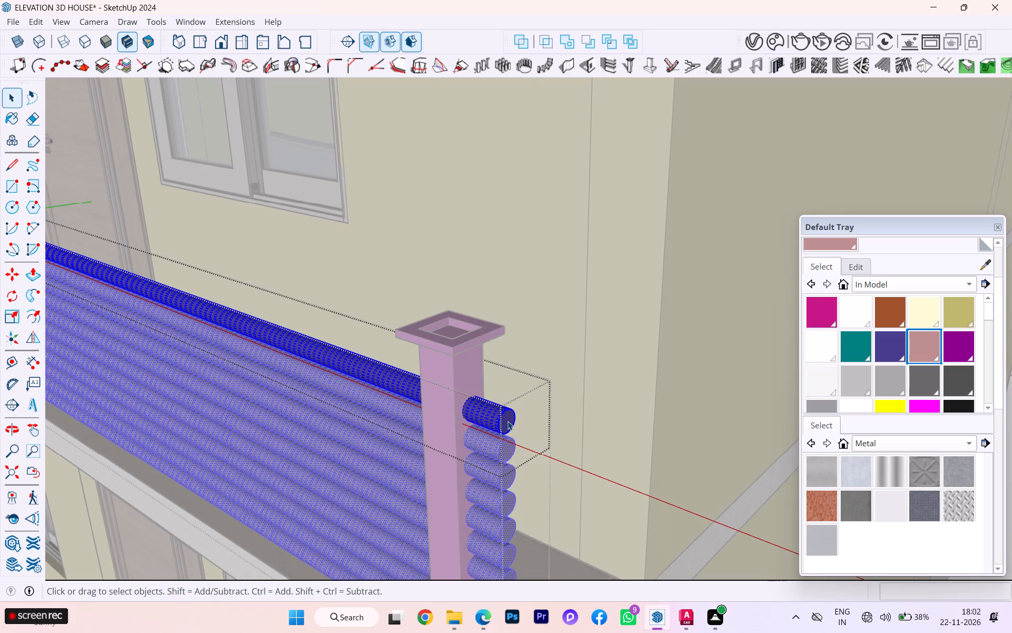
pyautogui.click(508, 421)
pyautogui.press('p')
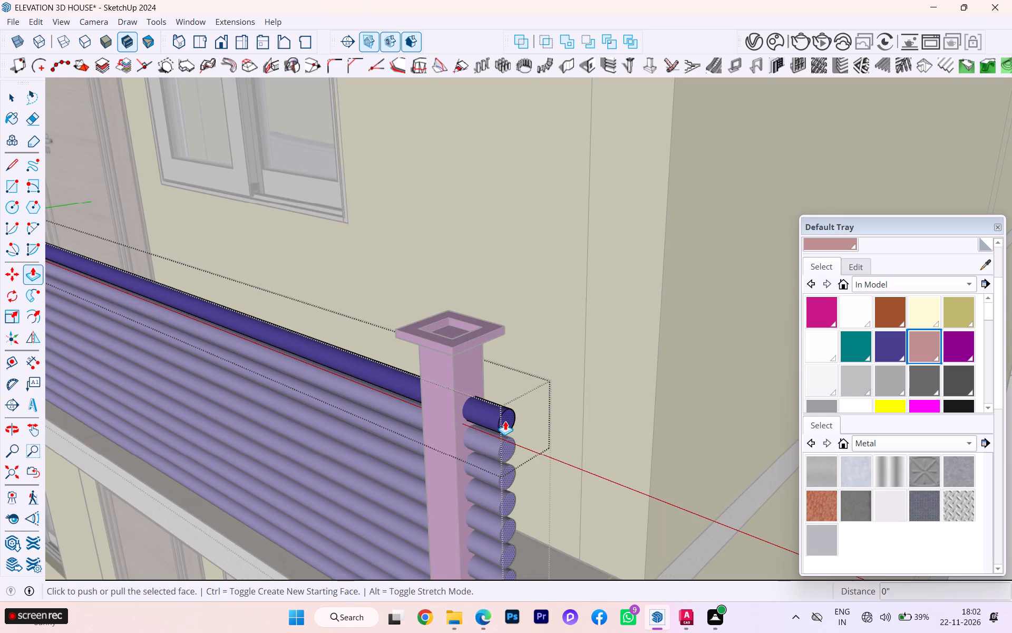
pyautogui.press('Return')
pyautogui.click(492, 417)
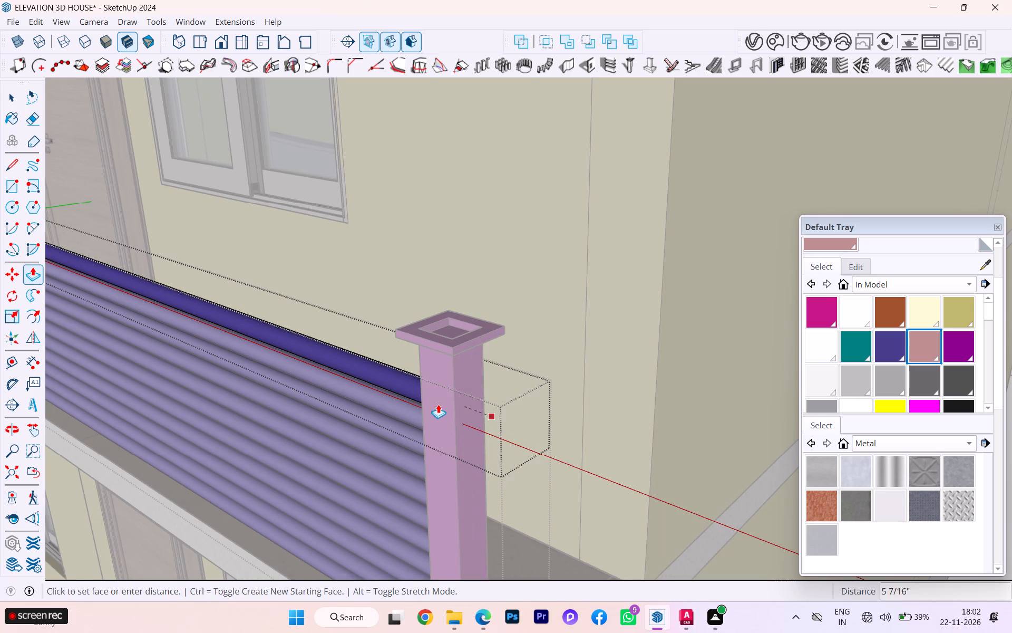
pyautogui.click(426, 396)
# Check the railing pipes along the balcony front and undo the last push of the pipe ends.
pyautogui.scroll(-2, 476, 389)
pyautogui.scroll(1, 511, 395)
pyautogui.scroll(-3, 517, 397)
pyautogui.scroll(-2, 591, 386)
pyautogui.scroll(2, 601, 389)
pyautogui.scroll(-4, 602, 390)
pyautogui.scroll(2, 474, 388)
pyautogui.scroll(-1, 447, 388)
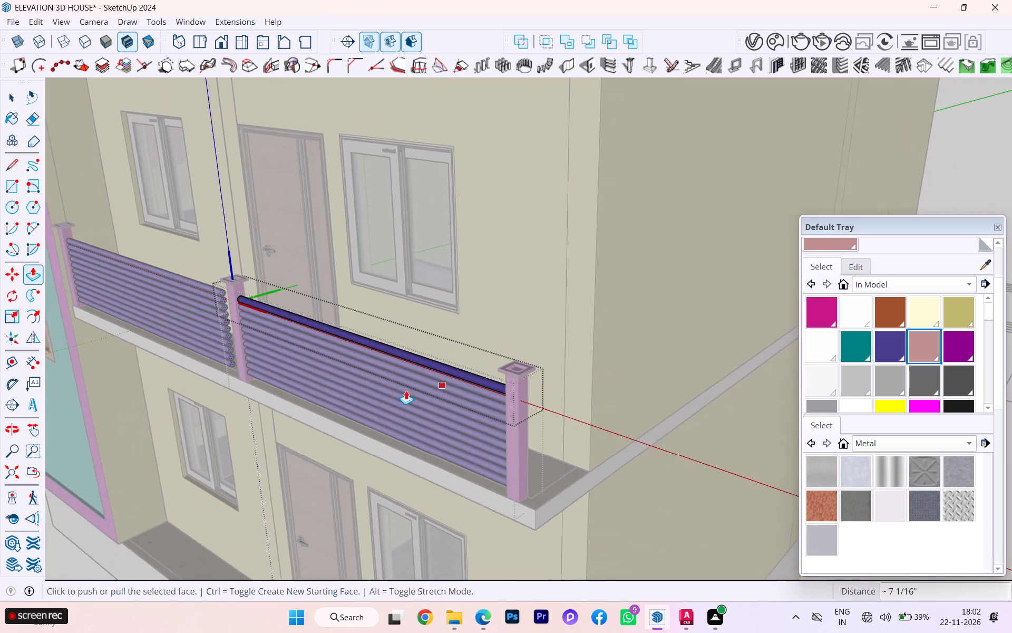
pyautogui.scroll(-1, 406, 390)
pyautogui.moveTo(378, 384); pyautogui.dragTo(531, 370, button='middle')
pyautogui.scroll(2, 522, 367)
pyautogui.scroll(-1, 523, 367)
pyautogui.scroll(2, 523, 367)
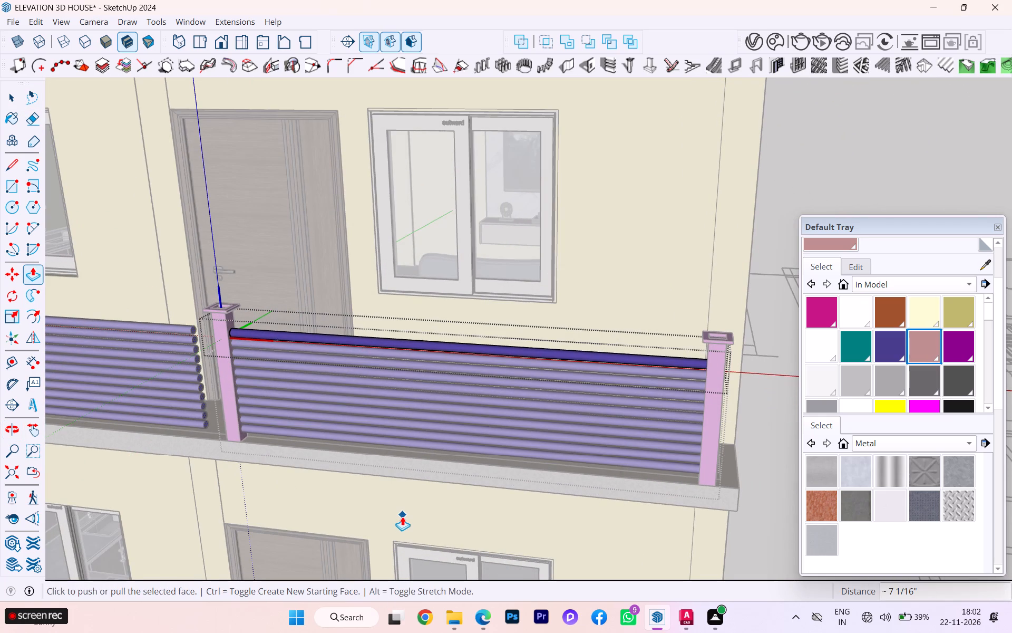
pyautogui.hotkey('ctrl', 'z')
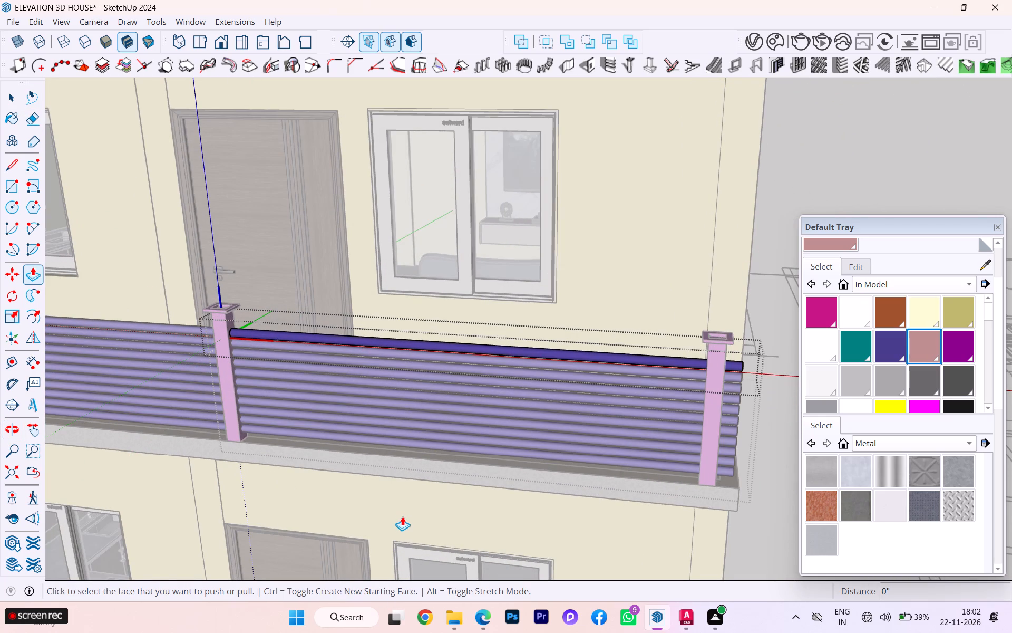
# Leave the pipe component, reopen the balcony railing group and make its top pipe unique.
pyautogui.click(4, 95)
pyautogui.scroll(-2, 347, 232)
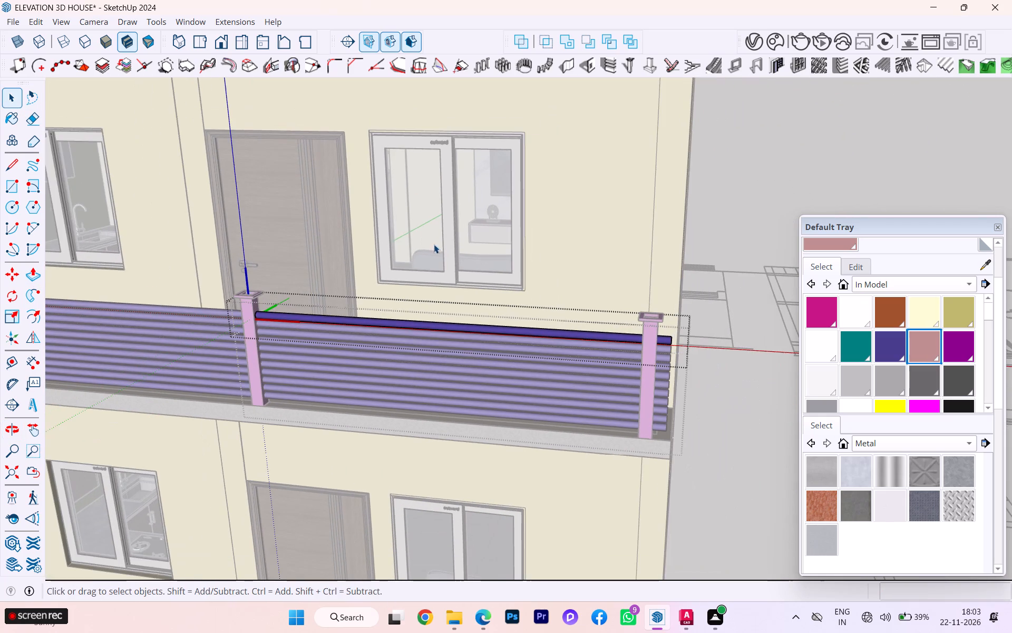
pyautogui.scroll(4, 638, 379)
pyautogui.click(717, 361)
pyautogui.scroll(1, 646, 300)
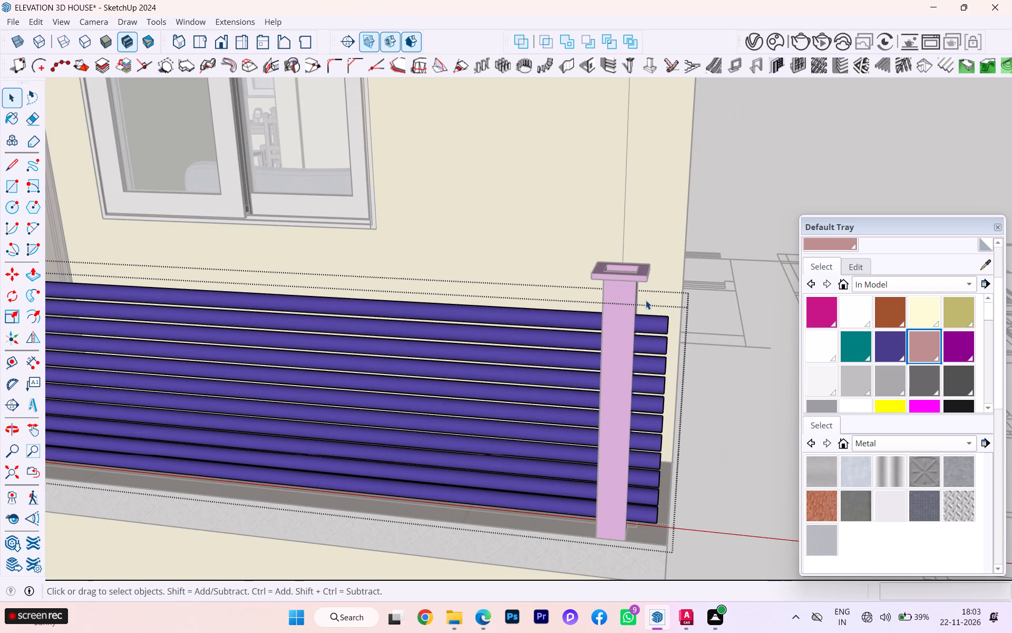
pyautogui.scroll(1, 646, 300)
pyautogui.click(757, 368)
pyautogui.scroll(1, 716, 351)
pyautogui.moveTo(705, 357); pyautogui.dragTo(699, 357, button='middle')
pyautogui.scroll(-1, 702, 357)
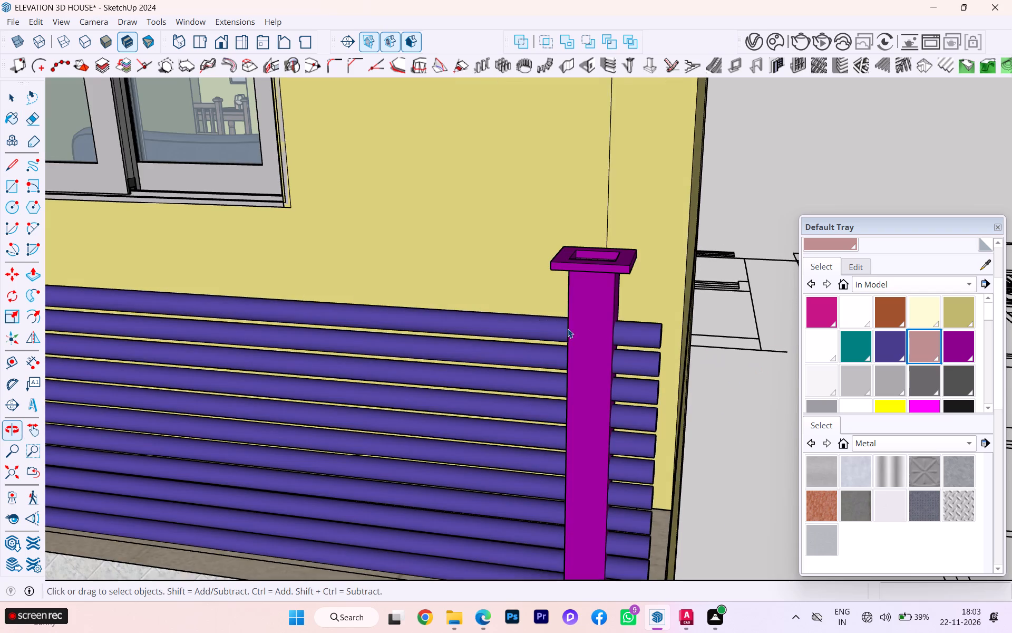
pyautogui.click(653, 330)
pyautogui.rightClick(650, 334)
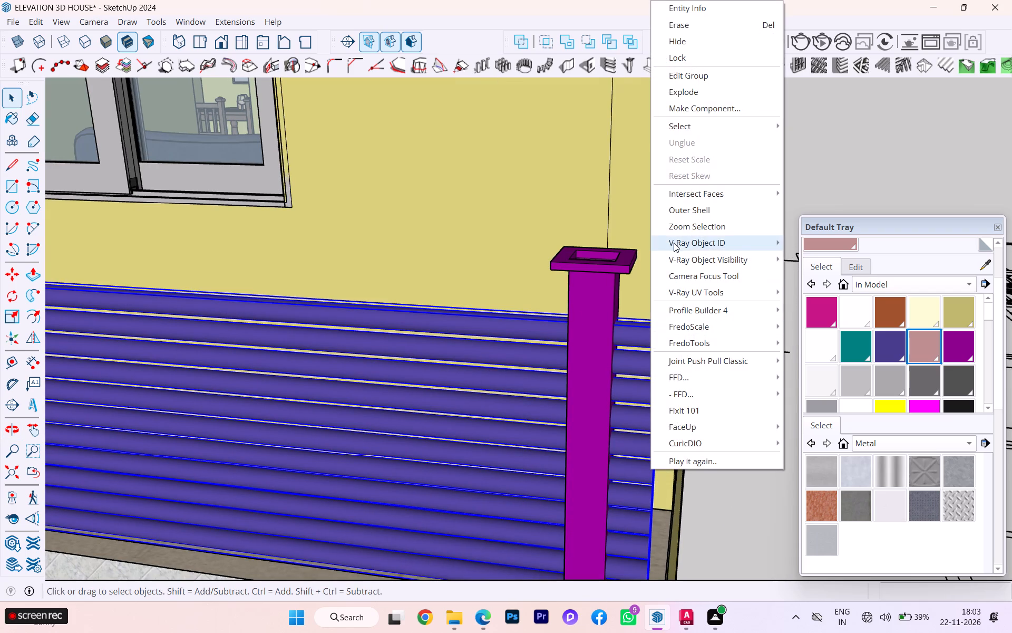
pyautogui.doubleClick(624, 328)
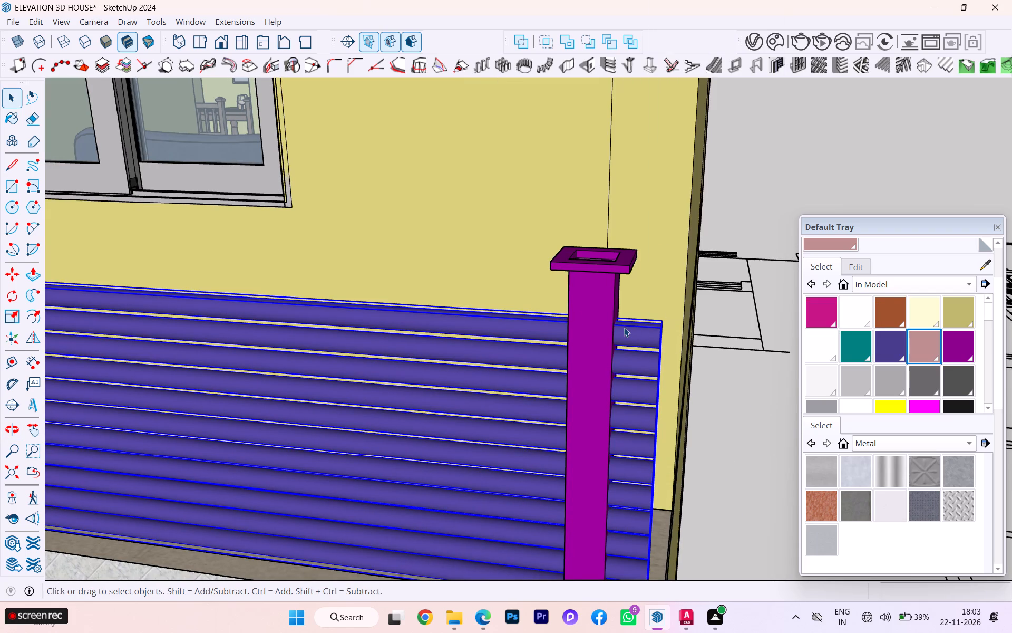
pyautogui.doubleClick(637, 328)
pyautogui.click(656, 332)
pyautogui.rightClick(655, 333)
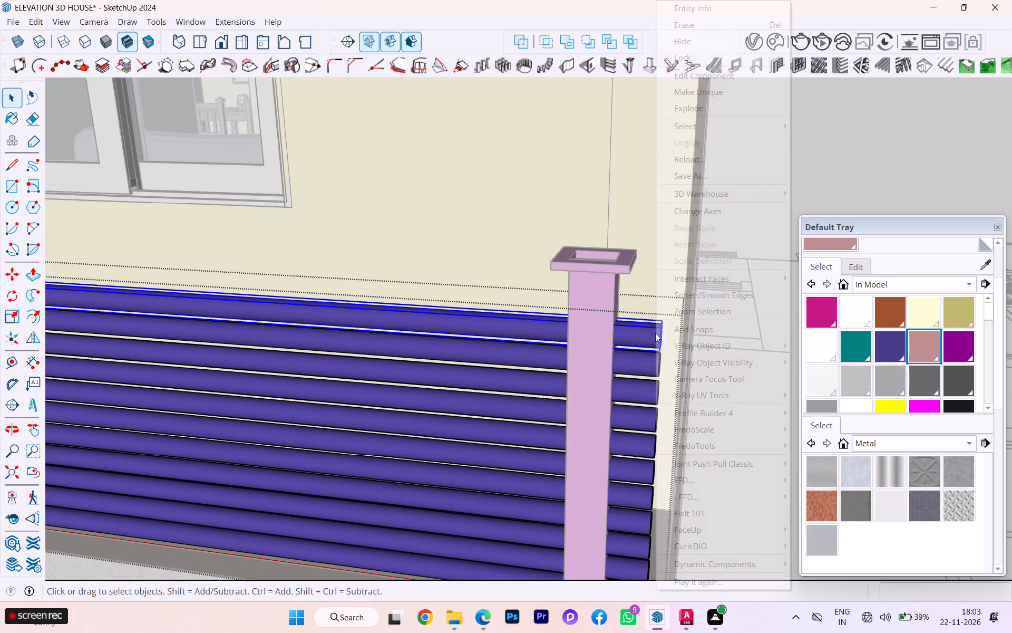
pyautogui.click(686, 94)
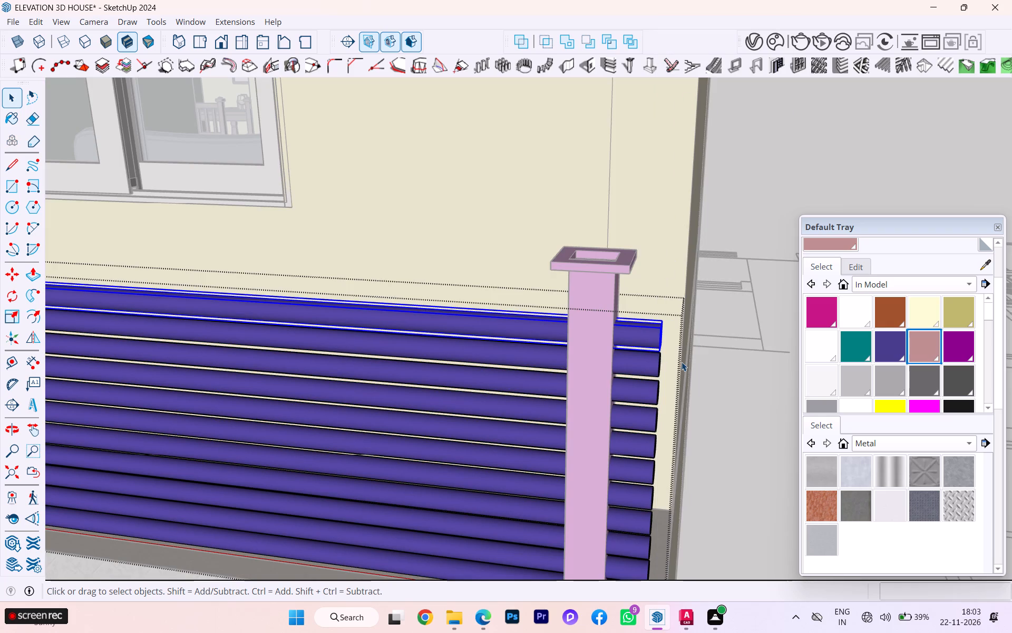
# Push the top pipe's protruding end face back 8 9/16" past the corner post, and close the pipe component.
pyautogui.scroll(5, 682, 362)
pyautogui.moveTo(641, 365); pyautogui.dragTo(472, 385, button='middle')
pyautogui.scroll(2, 668, 312)
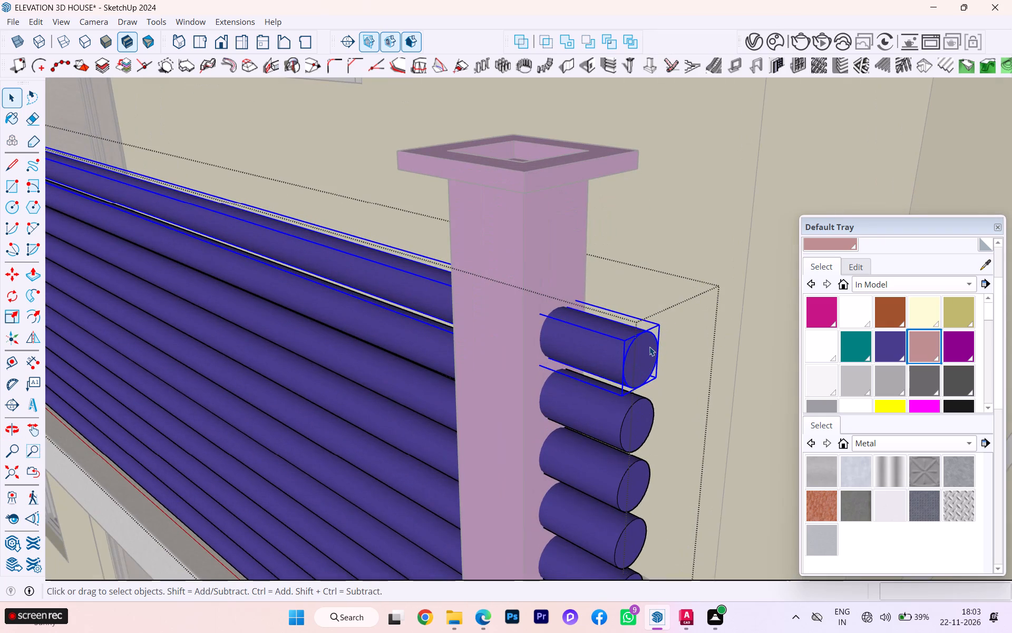
pyautogui.doubleClick(649, 347)
pyautogui.click(640, 352)
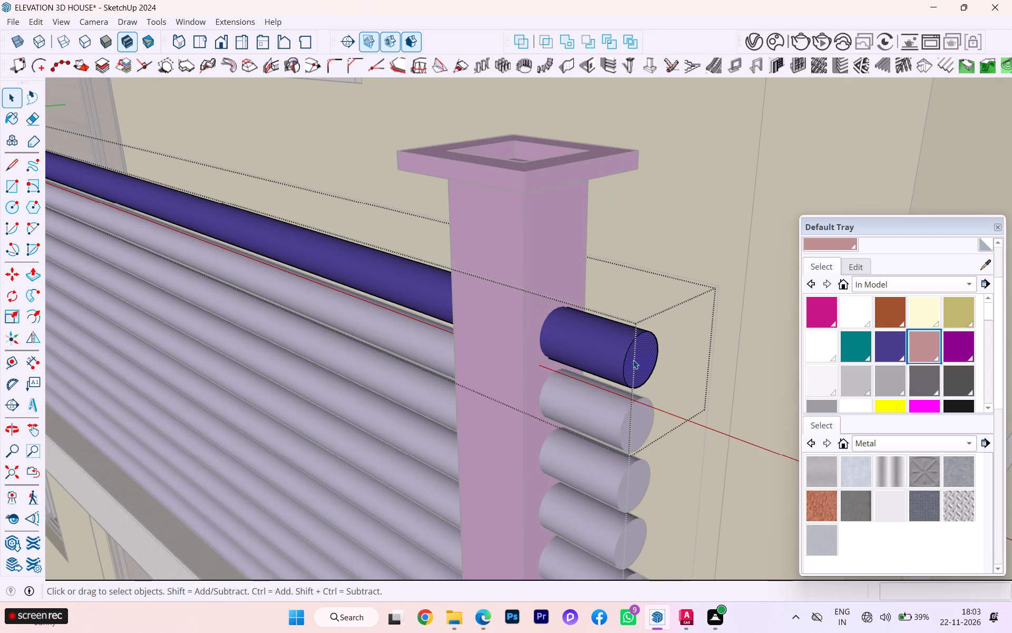
pyautogui.press('p')
pyautogui.press('Return')
pyautogui.click(635, 358)
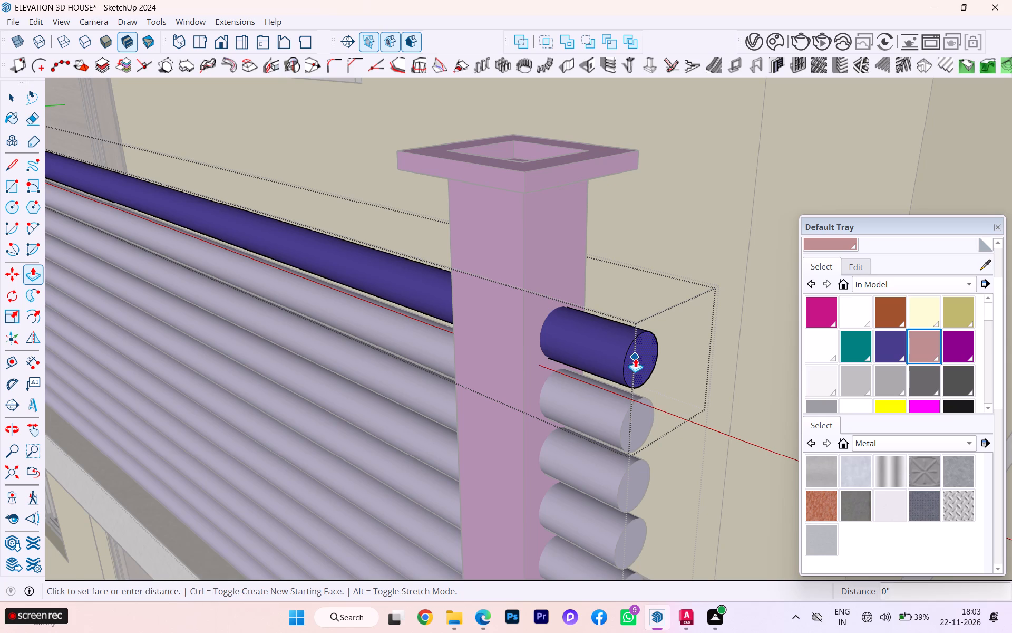
pyautogui.click(459, 332)
pyautogui.scroll(-5, 544, 318)
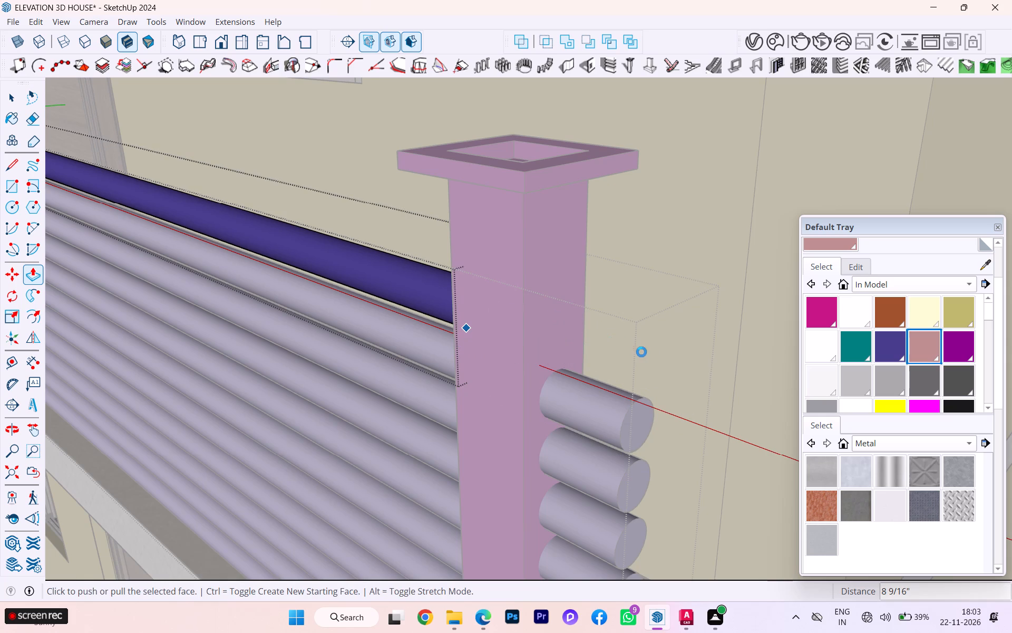
pyautogui.scroll(1, 638, 342)
pyautogui.scroll(-2, 637, 342)
pyautogui.scroll(2, 635, 342)
pyautogui.scroll(-11, 634, 342)
pyautogui.scroll(1, 653, 327)
pyautogui.scroll(-4, 653, 327)
pyautogui.scroll(2, 654, 332)
pyautogui.scroll(-12, 654, 333)
pyautogui.scroll(5, 665, 312)
pyautogui.scroll(-4, 665, 312)
pyautogui.scroll(1, 666, 312)
pyautogui.scroll(-2, 666, 312)
pyautogui.scroll(1, 666, 314)
pyautogui.scroll(-9, 666, 316)
pyautogui.scroll(1, 650, 308)
pyautogui.scroll(-1, 650, 308)
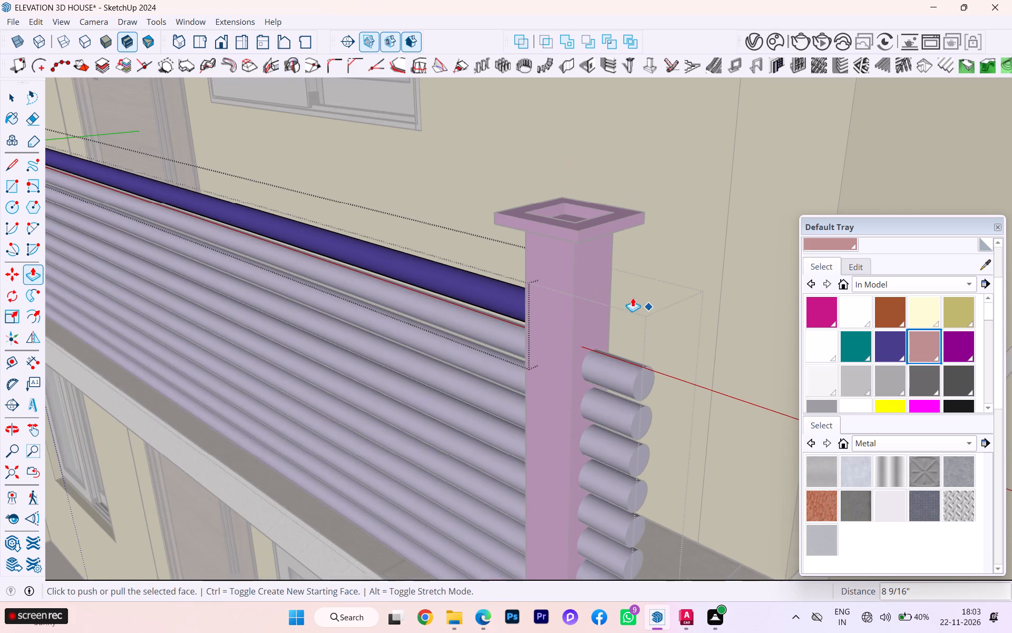
pyautogui.click(16, 97)
pyautogui.scroll(-10, 248, 118)
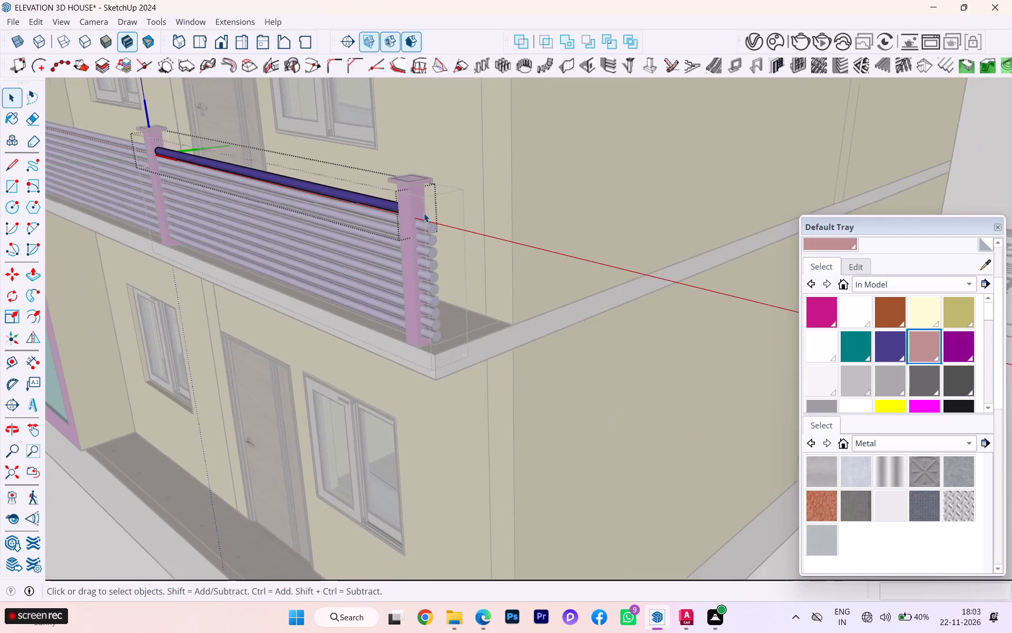
pyautogui.scroll(-4, 537, 274)
pyautogui.moveTo(507, 271); pyautogui.dragTo(723, 252, button='middle')
pyautogui.scroll(-4, 519, 188)
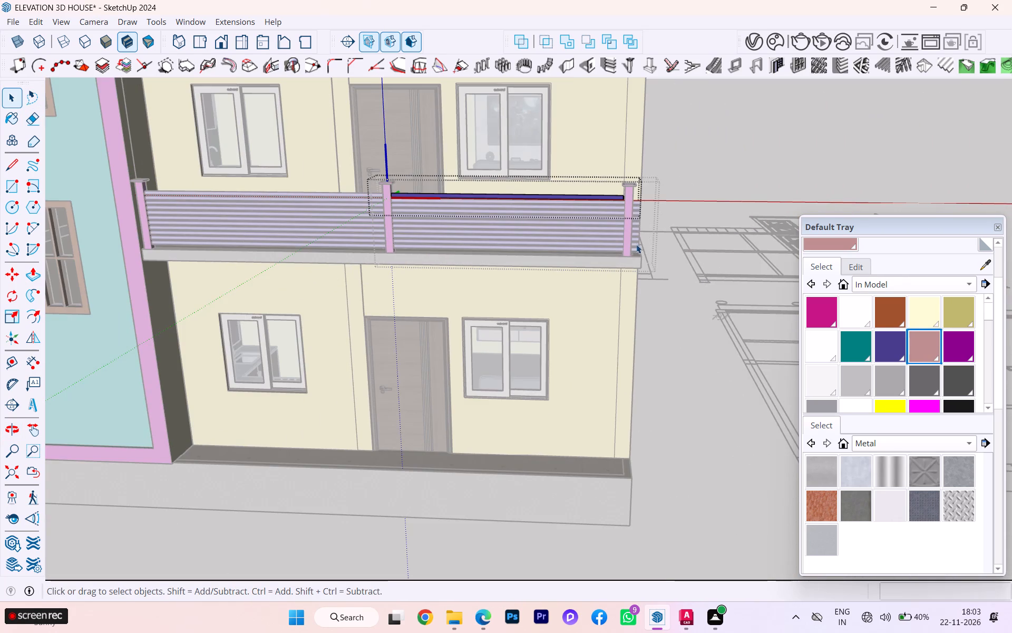
pyautogui.click(654, 337)
# Reopen the top pipe and pull its end face out 3/4" into the corner post.
pyautogui.scroll(2, 627, 164)
pyautogui.scroll(-1, 627, 159)
pyautogui.scroll(8, 627, 159)
pyautogui.scroll(-1, 628, 224)
pyautogui.scroll(2, 628, 224)
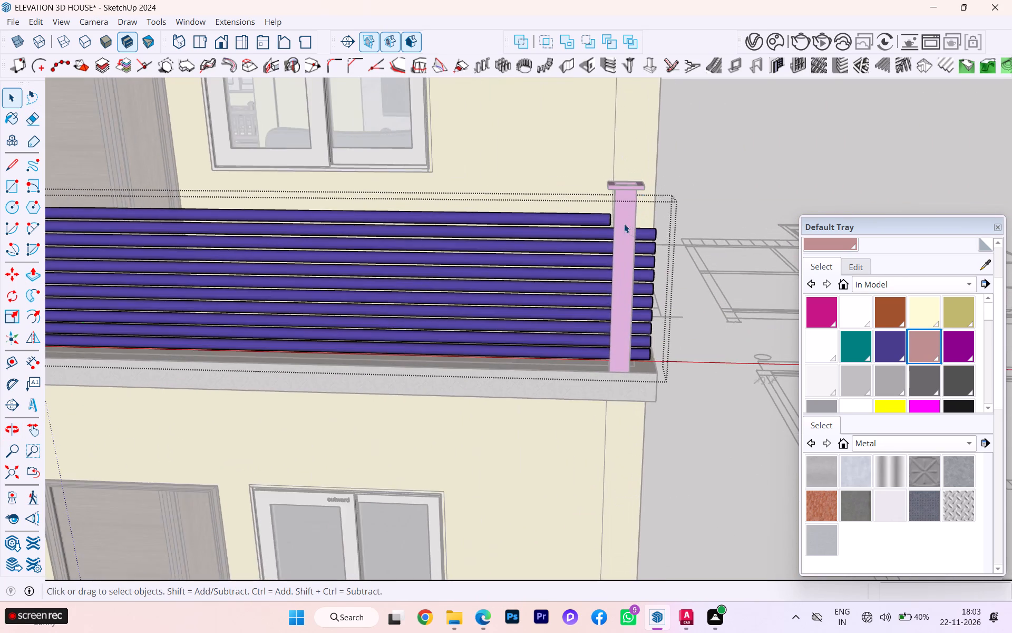
pyautogui.scroll(1, 624, 224)
pyautogui.scroll(-5, 619, 220)
pyautogui.scroll(11, 613, 220)
pyautogui.scroll(-1, 613, 220)
pyautogui.scroll(4, 613, 220)
pyautogui.scroll(-2, 613, 220)
pyautogui.scroll(6, 613, 220)
pyautogui.scroll(-1, 598, 217)
pyautogui.moveTo(598, 217); pyautogui.dragTo(538, 236, button='middle')
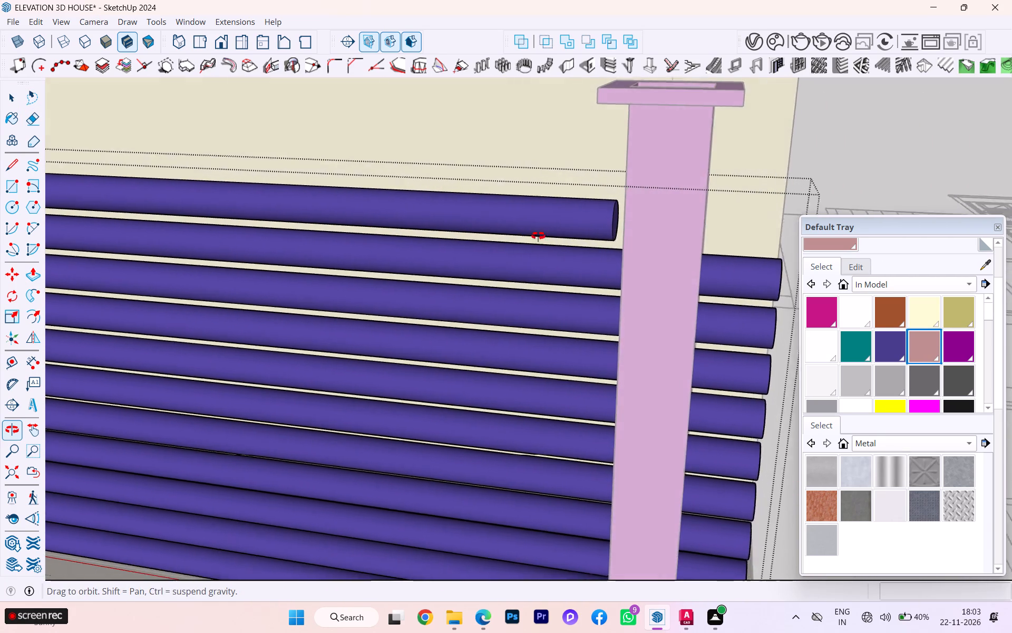
pyautogui.moveTo(538, 236); pyautogui.dragTo(534, 236, button='middle')
pyautogui.scroll(1, 629, 205)
pyautogui.scroll(-1, 629, 205)
pyautogui.scroll(1, 629, 205)
pyautogui.scroll(-1, 629, 205)
pyautogui.scroll(3, 629, 205)
pyautogui.scroll(-1, 617, 216)
pyautogui.scroll(4, 617, 216)
pyautogui.scroll(-4, 616, 215)
pyautogui.scroll(3, 616, 215)
pyautogui.doubleClick(616, 215)
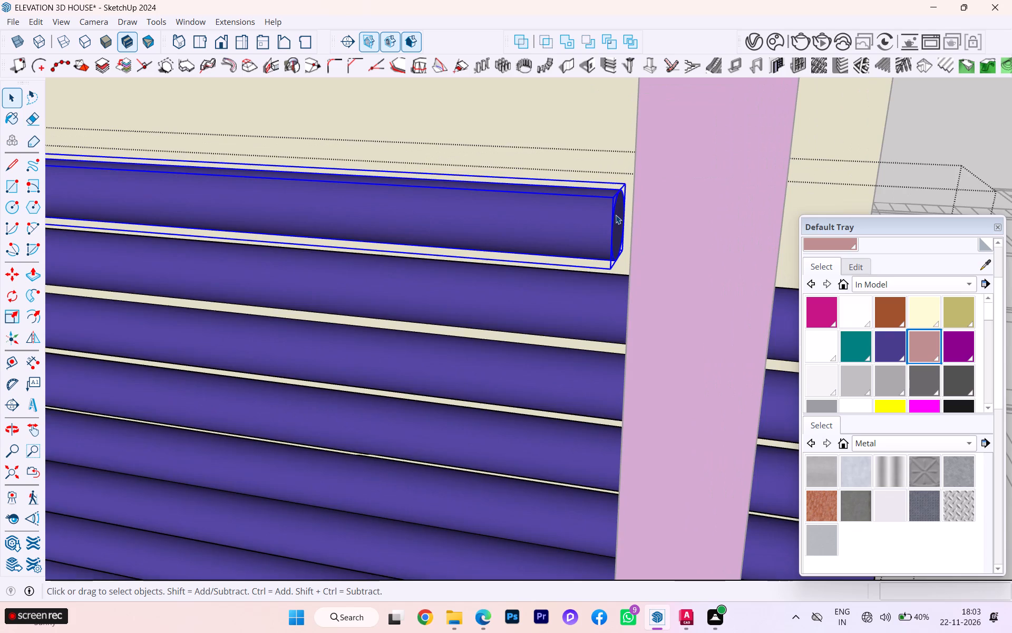
pyautogui.click(617, 214)
pyautogui.click(617, 214)
pyautogui.click(618, 212)
pyautogui.click(621, 222)
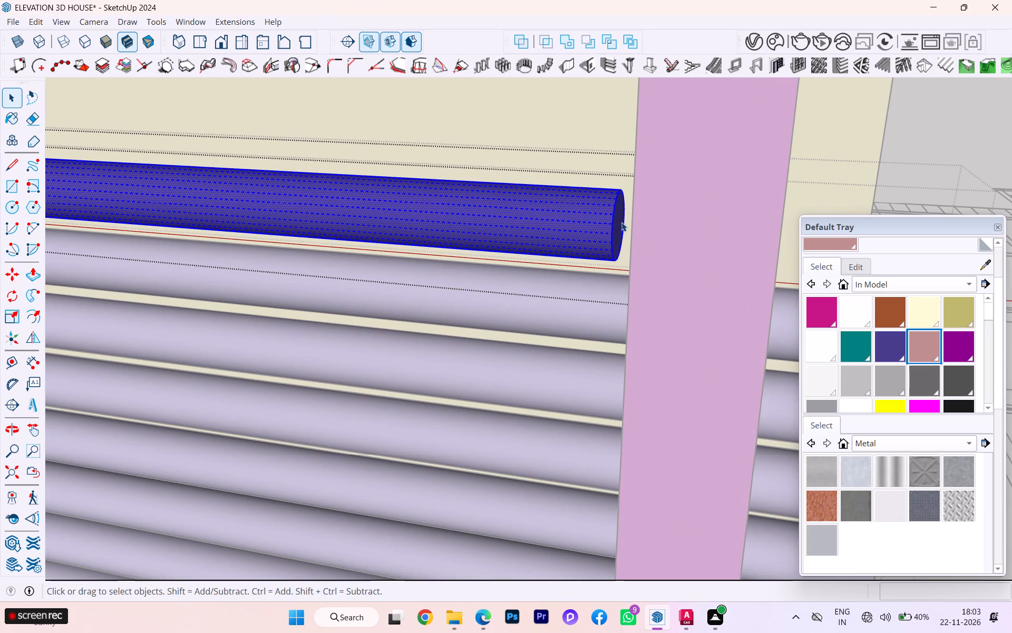
pyautogui.click(36, 277)
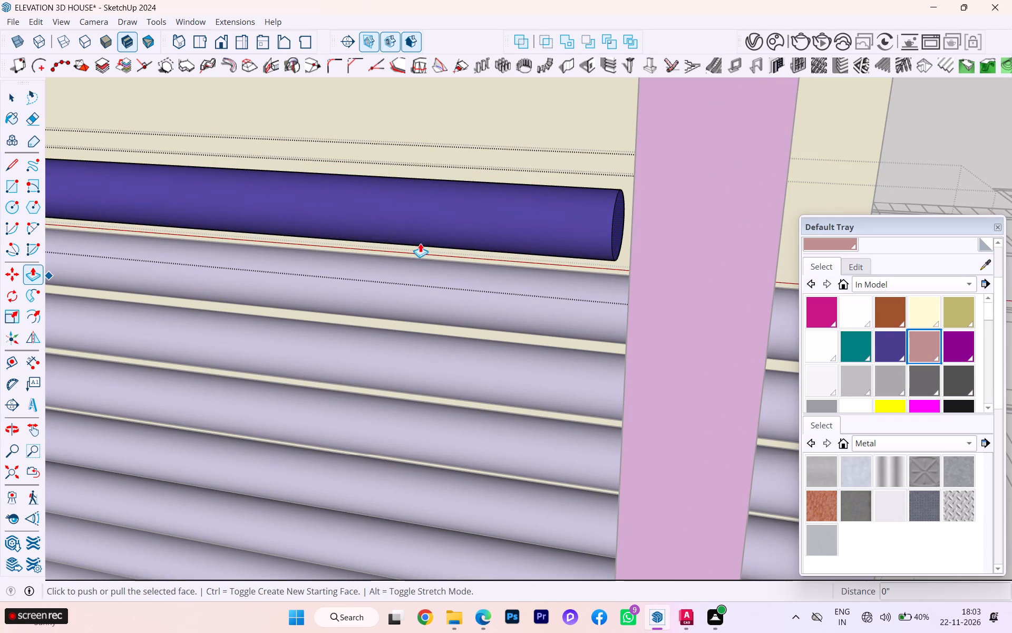
pyautogui.click(608, 223)
pyautogui.click(639, 222)
pyautogui.scroll(-1, 591, 200)
pyautogui.scroll(1, 590, 201)
pyautogui.scroll(-3, 590, 202)
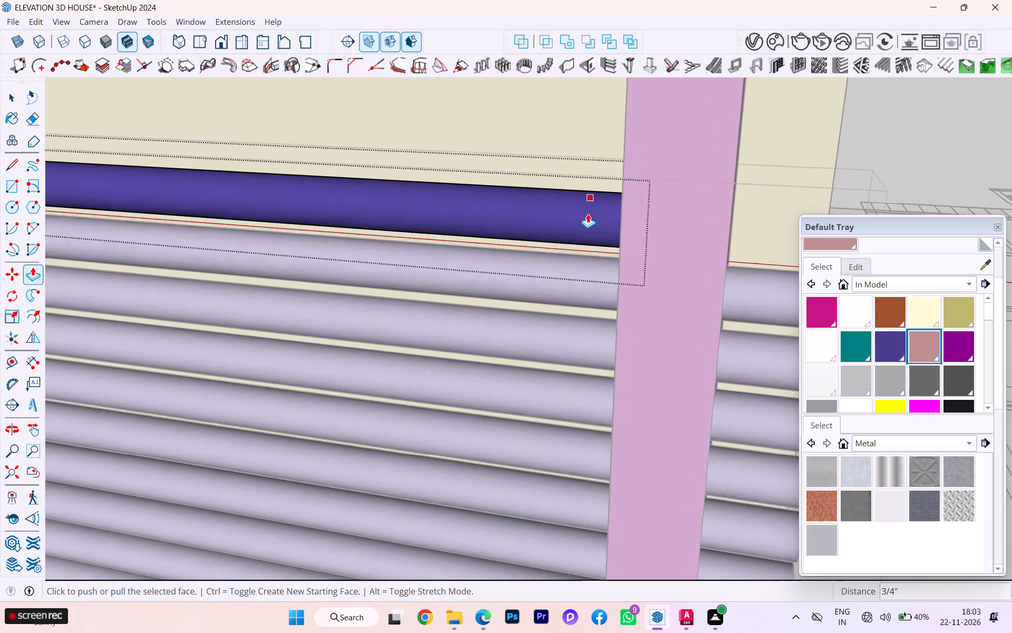
pyautogui.scroll(-17, 588, 214)
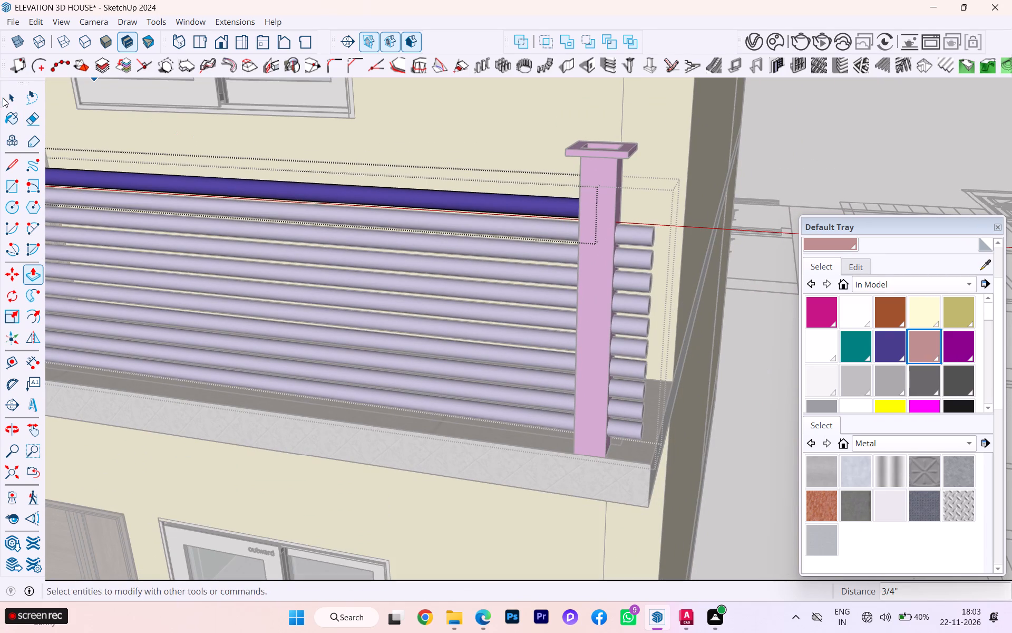
pyautogui.click(3, 98)
pyautogui.scroll(-3, 556, 194)
pyautogui.click(751, 351)
# Make the second railing pipe from the top unique.
pyautogui.scroll(2, 692, 252)
pyautogui.scroll(-1, 688, 244)
pyautogui.scroll(1, 687, 243)
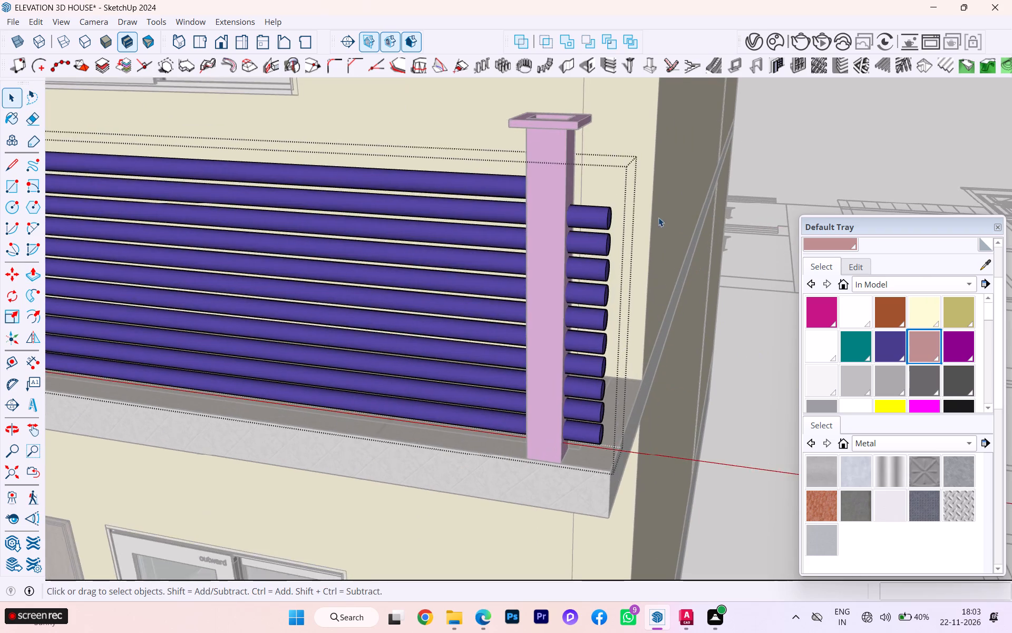
pyautogui.scroll(4, 649, 225)
pyautogui.scroll(2, 588, 214)
pyautogui.click(588, 213)
pyautogui.scroll(3, 591, 212)
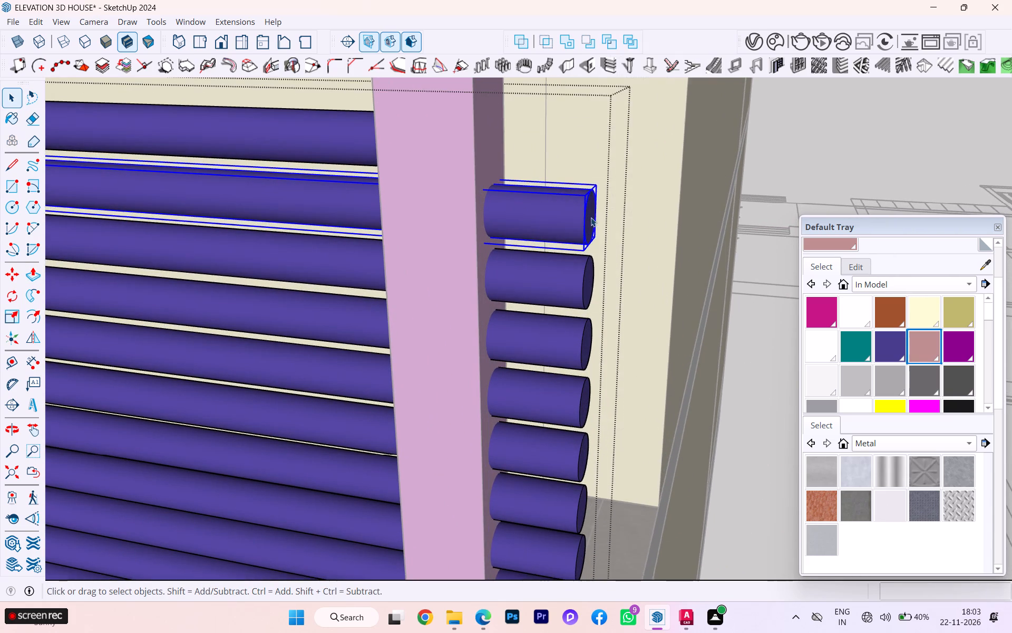
pyautogui.rightClick(591, 217)
pyautogui.click(621, 91)
# Select all the railing pipes that still protrude past the corner post and make them unique.
pyautogui.scroll(3, 575, 253)
pyautogui.scroll(-1, 580, 239)
pyautogui.moveTo(580, 238); pyautogui.dragTo(579, 239, button='middle')
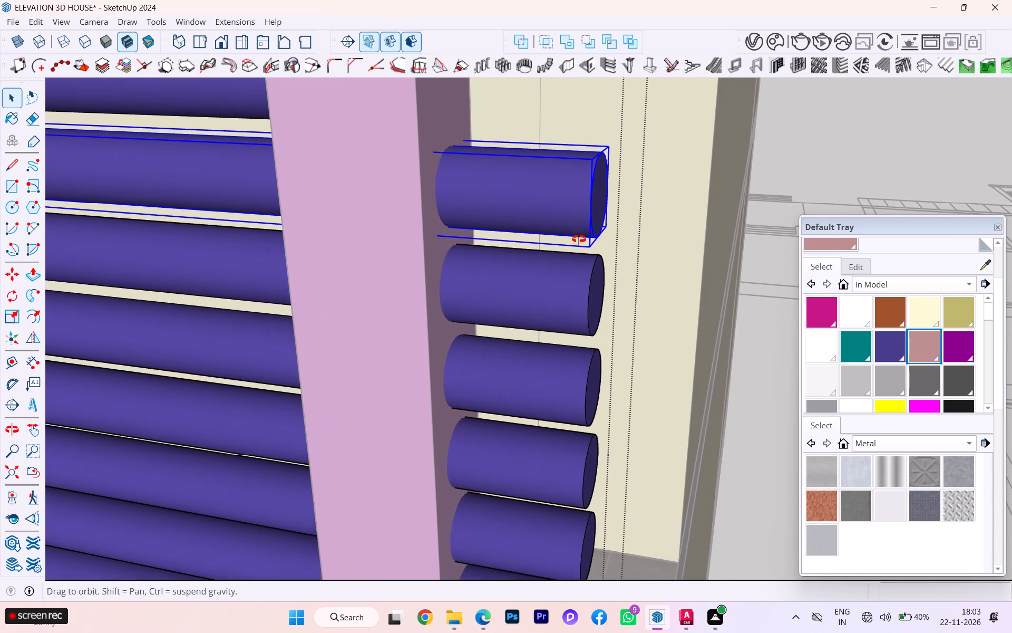
pyautogui.moveTo(579, 239); pyautogui.dragTo(522, 245, button='middle')
pyautogui.scroll(-5, 525, 262)
pyautogui.scroll(1, 539, 275)
pyautogui.scroll(-2, 539, 276)
pyautogui.scroll(1, 576, 224)
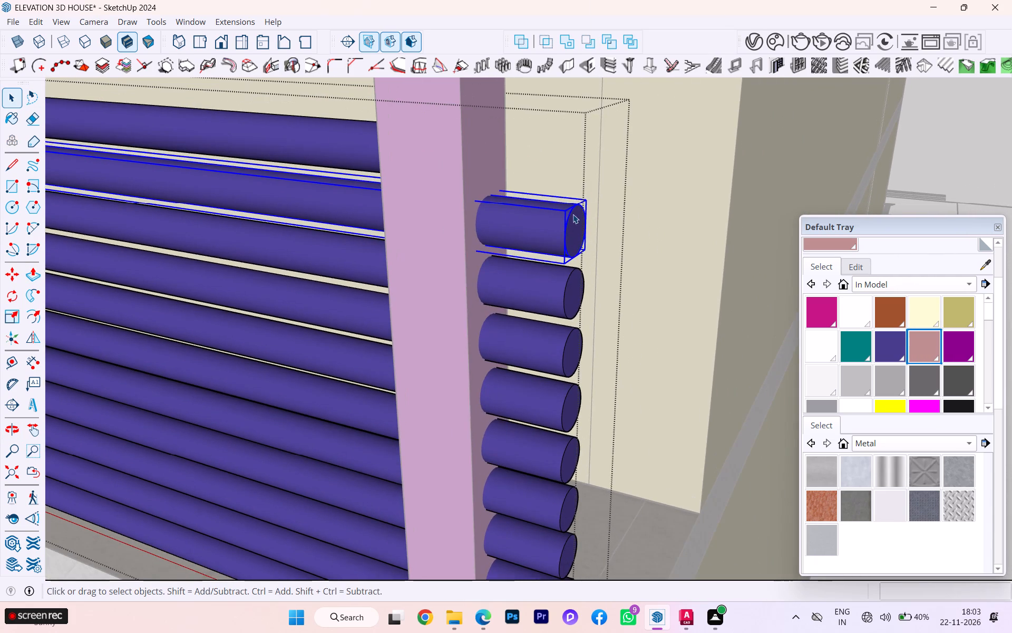
pyautogui.scroll(-1, 578, 212)
pyautogui.scroll(1, 578, 212)
pyautogui.scroll(-9, 578, 213)
pyautogui.moveTo(557, 194); pyautogui.dragTo(579, 359)
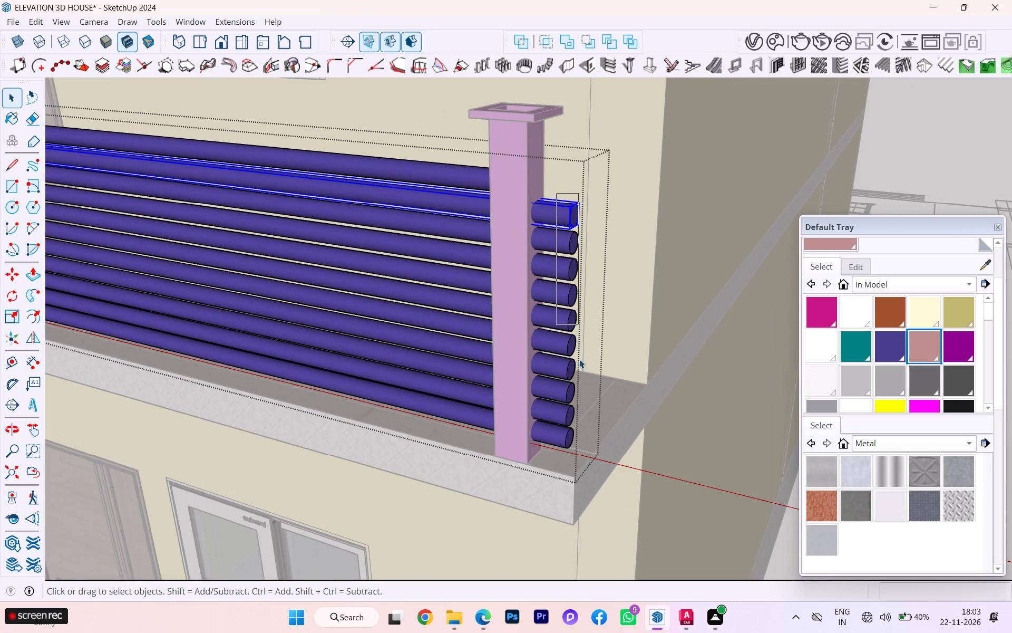
pyautogui.moveTo(579, 359); pyautogui.dragTo(595, 460)
pyautogui.moveTo(575, 454); pyautogui.dragTo(568, 388)
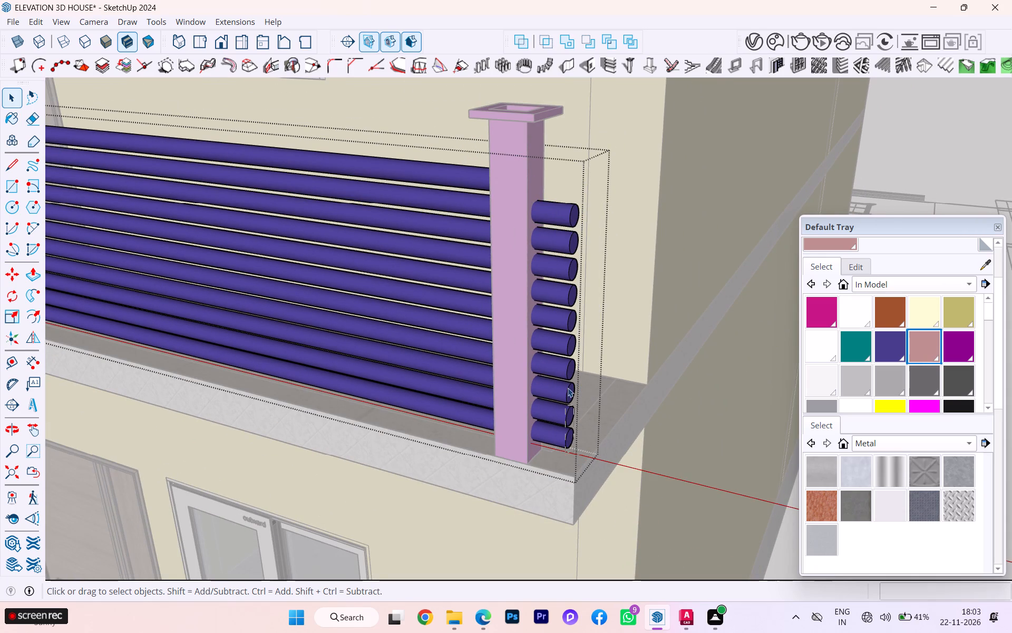
pyautogui.moveTo(568, 388); pyautogui.dragTo(564, 197)
pyautogui.scroll(-3, 571, 272)
pyautogui.scroll(1, 585, 297)
pyautogui.scroll(-1, 586, 299)
pyautogui.scroll(1, 592, 309)
pyautogui.scroll(-5, 594, 312)
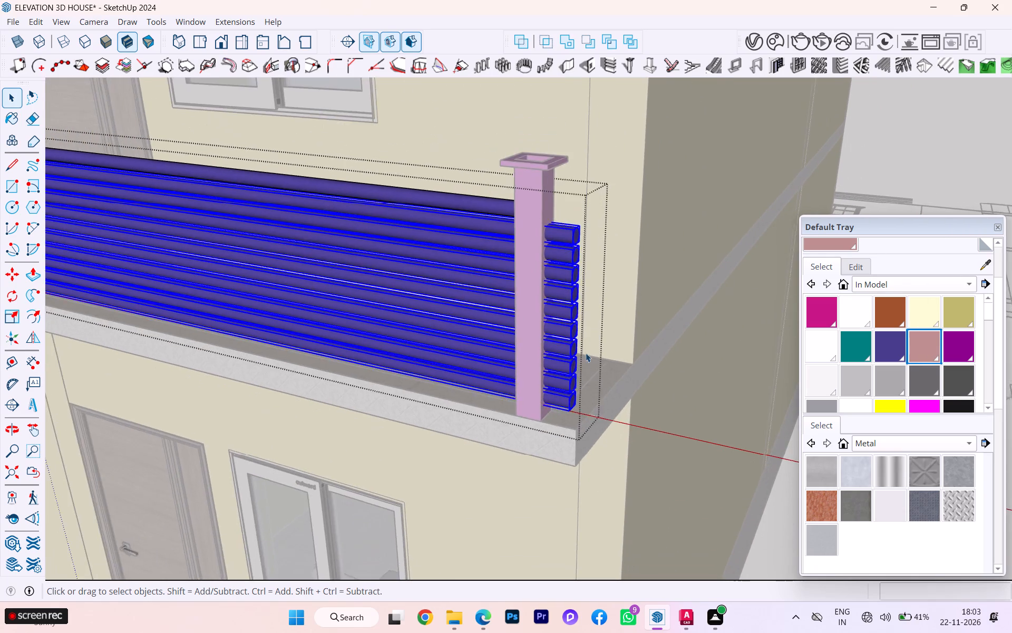
pyautogui.scroll(-2, 586, 353)
pyautogui.rightClick(578, 312)
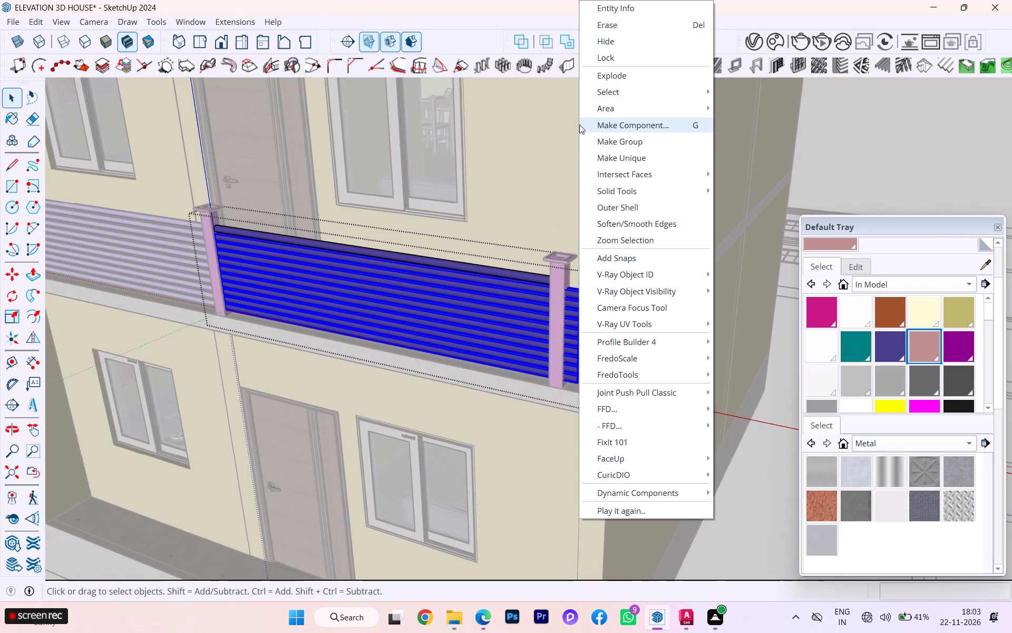
pyautogui.click(632, 161)
# Open the second pipe from the top, push its protruding end face back about 7 7/8" into the corner post, and close the pipe component.
pyautogui.scroll(6, 551, 270)
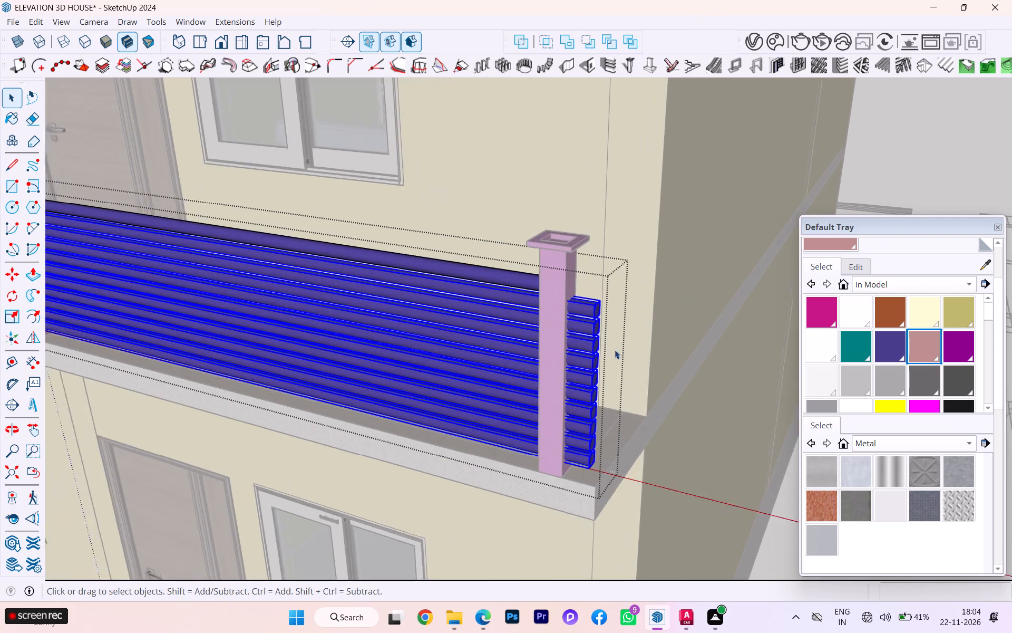
pyautogui.scroll(3, 615, 350)
pyautogui.scroll(-2, 613, 331)
pyautogui.scroll(2, 613, 331)
pyautogui.scroll(-2, 613, 331)
pyautogui.scroll(3, 613, 331)
pyautogui.scroll(-1, 599, 321)
pyautogui.scroll(4, 599, 321)
pyautogui.scroll(-1, 599, 321)
pyautogui.scroll(3, 599, 321)
pyautogui.scroll(-1, 601, 317)
pyautogui.scroll(2, 601, 316)
pyautogui.scroll(-1, 601, 314)
pyautogui.scroll(3, 601, 314)
pyautogui.scroll(-2, 634, 306)
pyautogui.scroll(9, 632, 306)
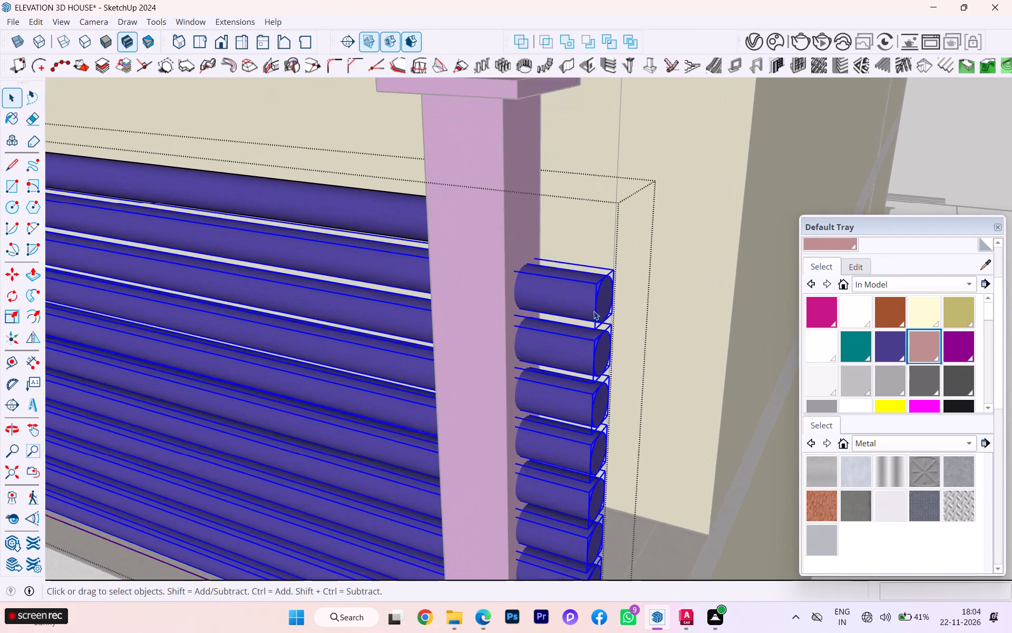
pyautogui.scroll(1, 593, 311)
pyautogui.doubleClick(606, 293)
pyautogui.click(608, 292)
pyautogui.click(607, 301)
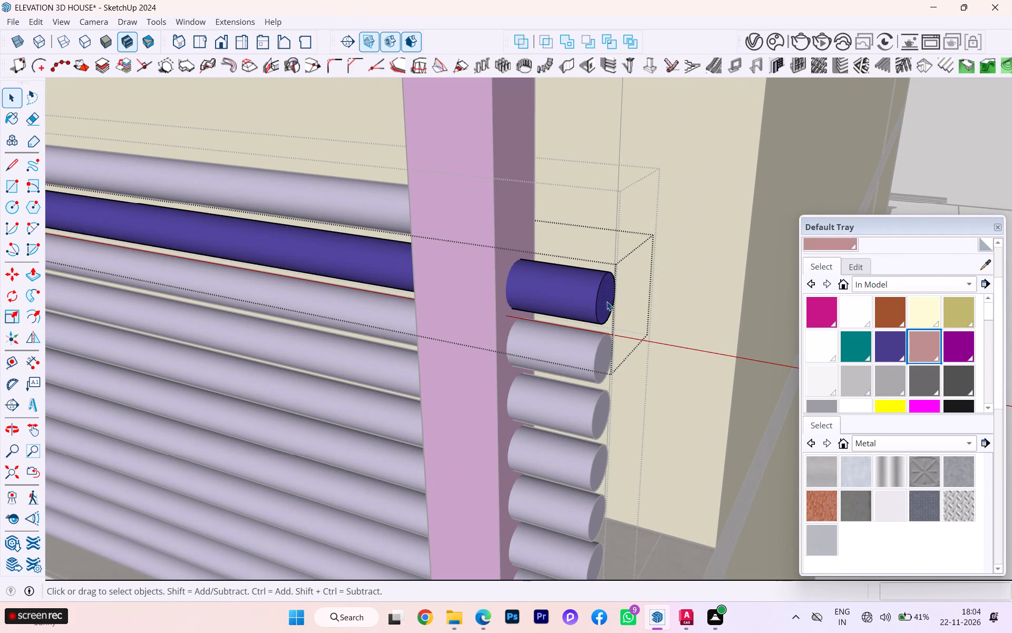
pyautogui.press('p')
pyautogui.click(604, 302)
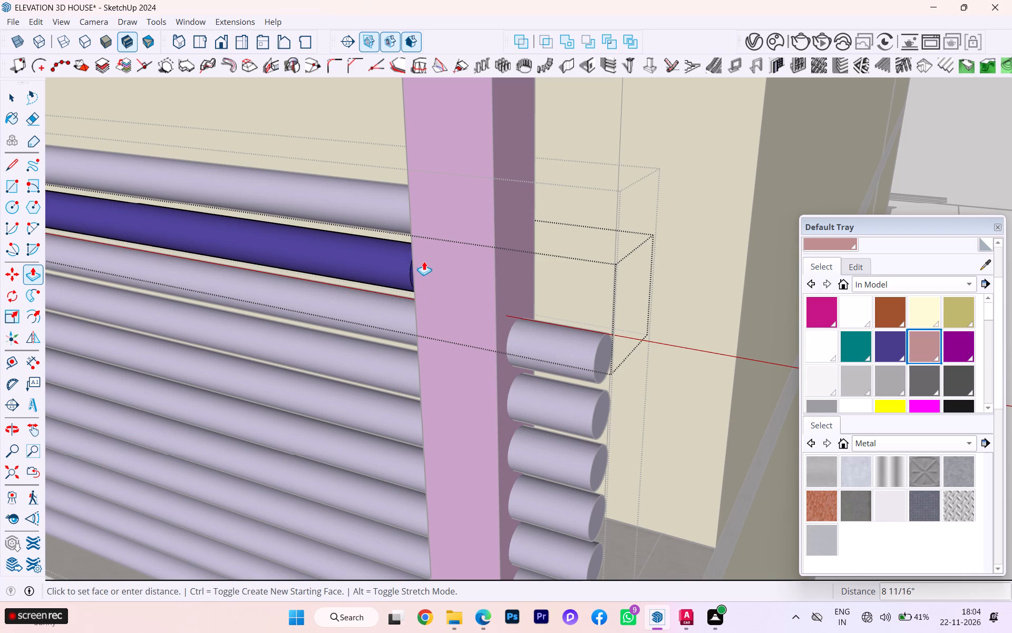
pyautogui.click(421, 321)
pyautogui.scroll(-2, 554, 300)
pyautogui.scroll(3, 582, 310)
pyautogui.scroll(-4, 587, 310)
pyautogui.scroll(3, 595, 308)
pyautogui.scroll(-1, 595, 308)
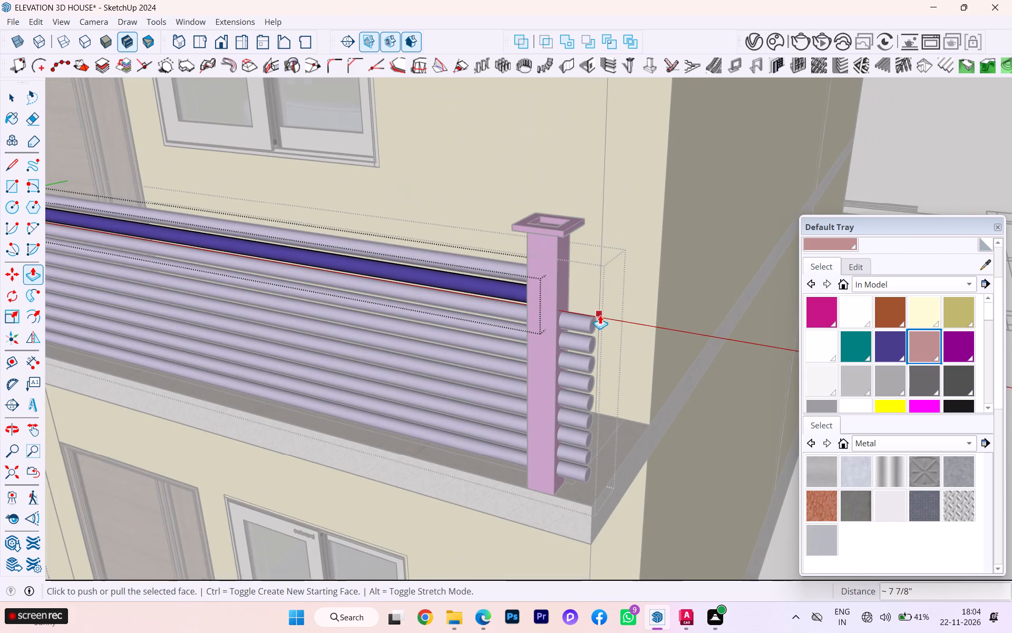
pyautogui.click(15, 98)
pyautogui.scroll(-4, 352, 224)
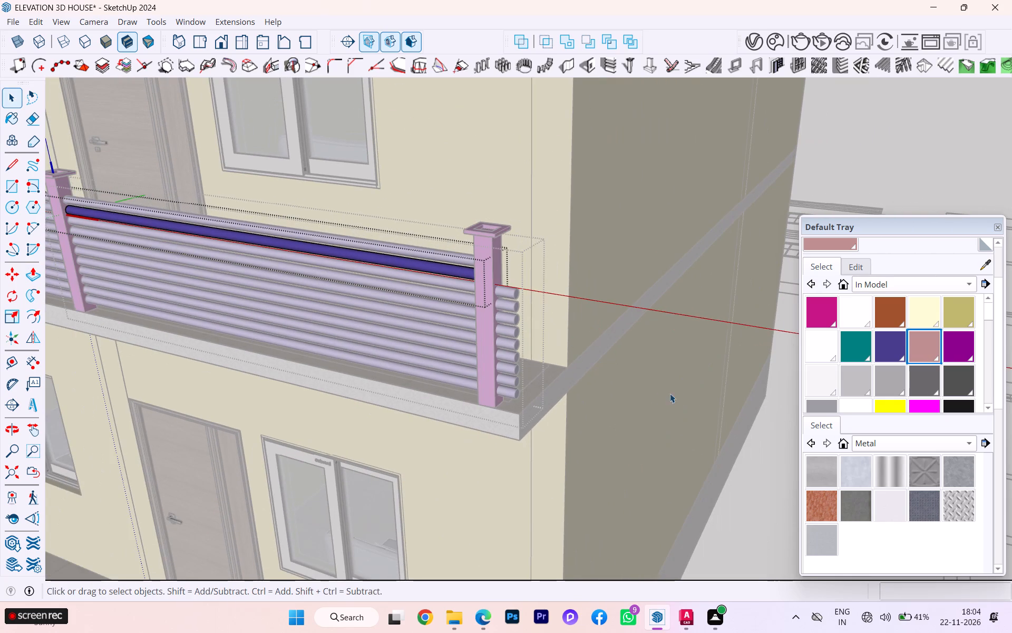
pyautogui.click(772, 431)
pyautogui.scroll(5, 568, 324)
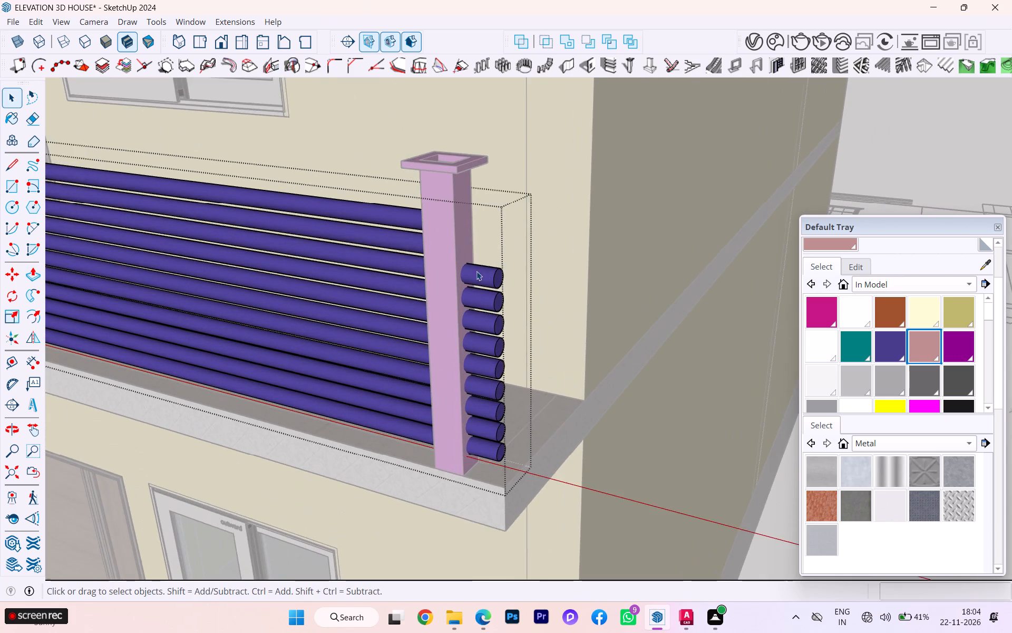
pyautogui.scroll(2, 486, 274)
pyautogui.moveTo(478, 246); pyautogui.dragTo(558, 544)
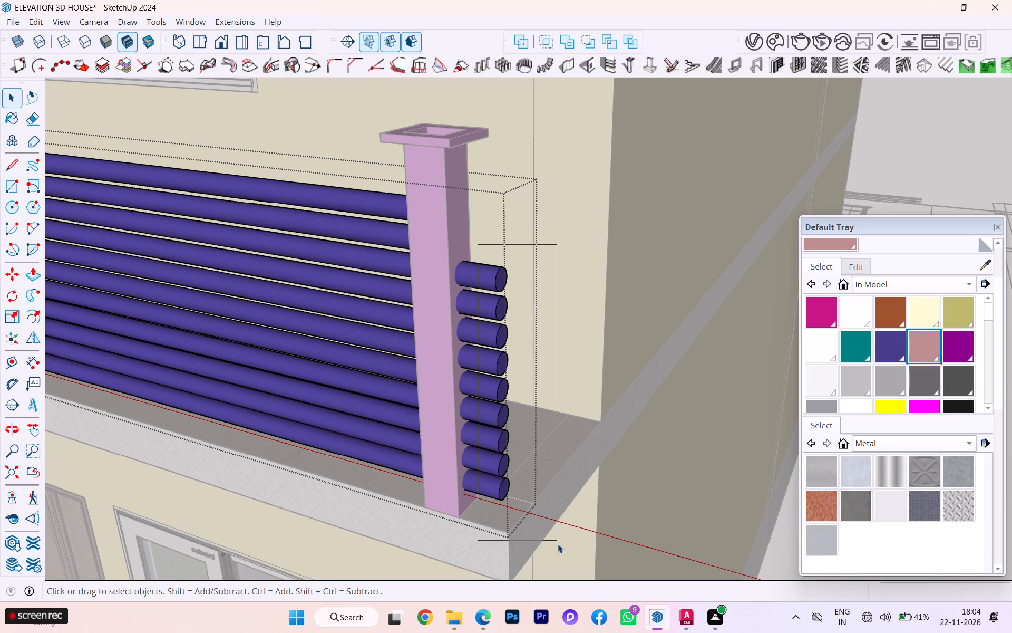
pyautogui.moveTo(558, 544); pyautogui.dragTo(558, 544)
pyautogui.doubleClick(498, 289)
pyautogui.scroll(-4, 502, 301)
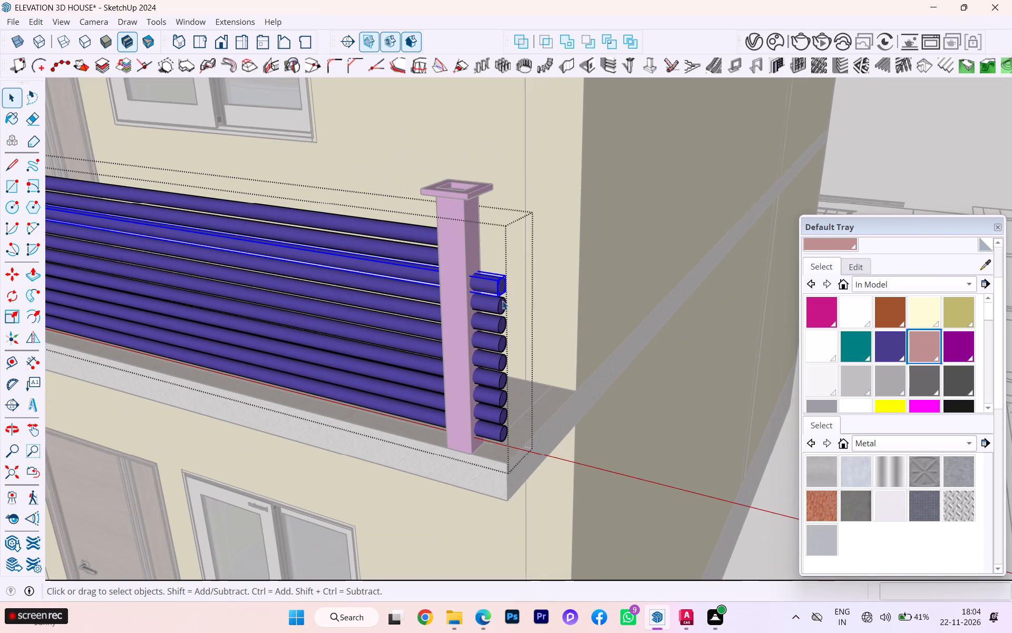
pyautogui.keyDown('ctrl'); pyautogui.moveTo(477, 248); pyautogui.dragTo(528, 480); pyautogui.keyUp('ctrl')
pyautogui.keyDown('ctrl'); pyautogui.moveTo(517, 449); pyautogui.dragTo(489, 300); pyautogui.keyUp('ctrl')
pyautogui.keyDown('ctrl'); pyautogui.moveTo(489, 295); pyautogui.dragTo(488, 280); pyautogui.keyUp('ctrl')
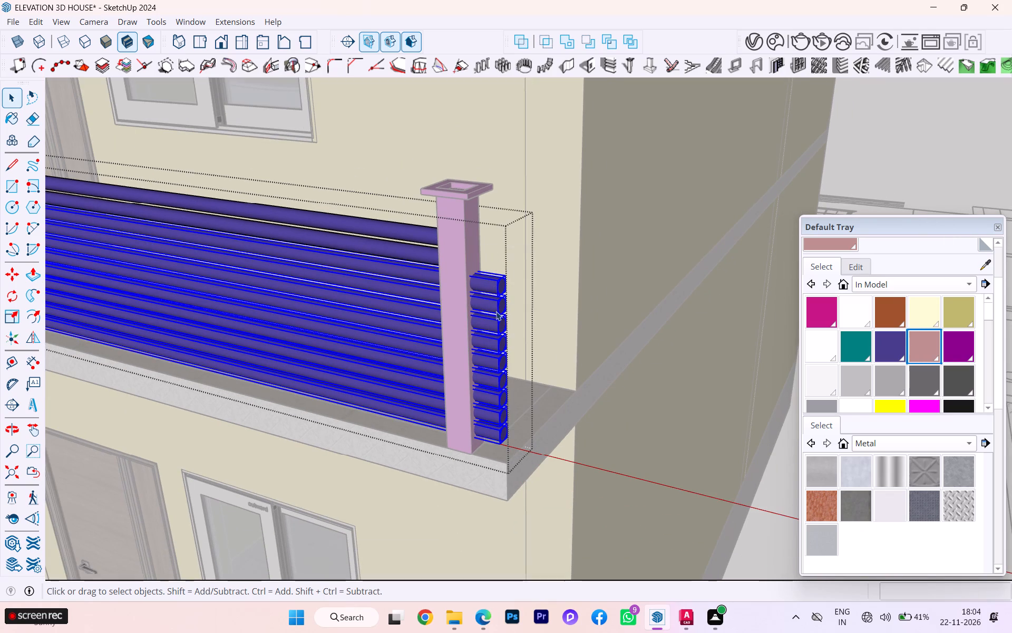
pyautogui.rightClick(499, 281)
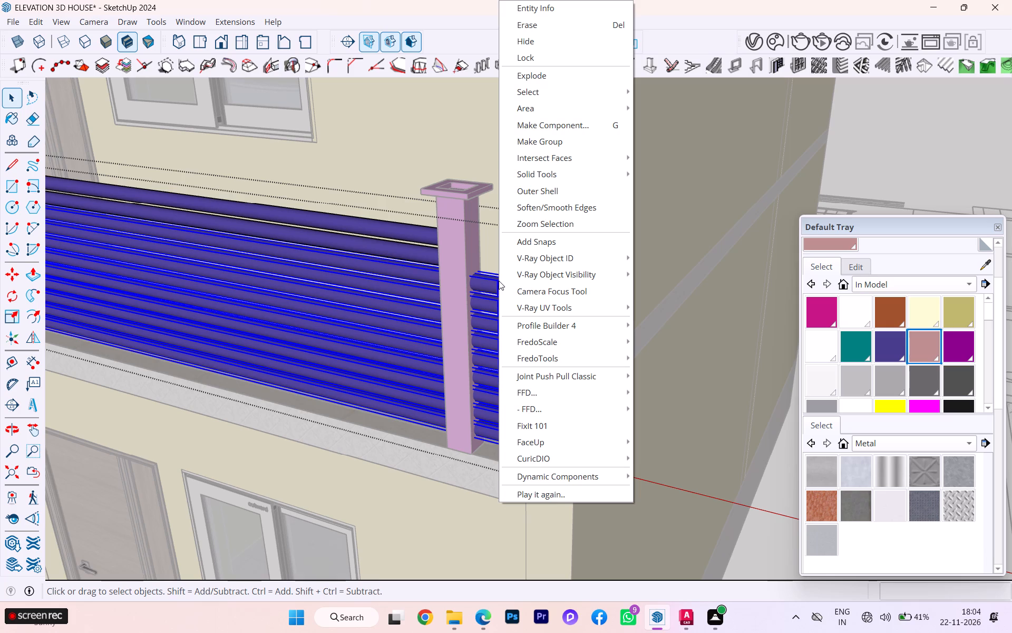
# Open the third pipe from the top, push its protruding end face back 8 1/2" past the corner post, and leave the pipe and railing group.
pyautogui.doubleClick(487, 284)
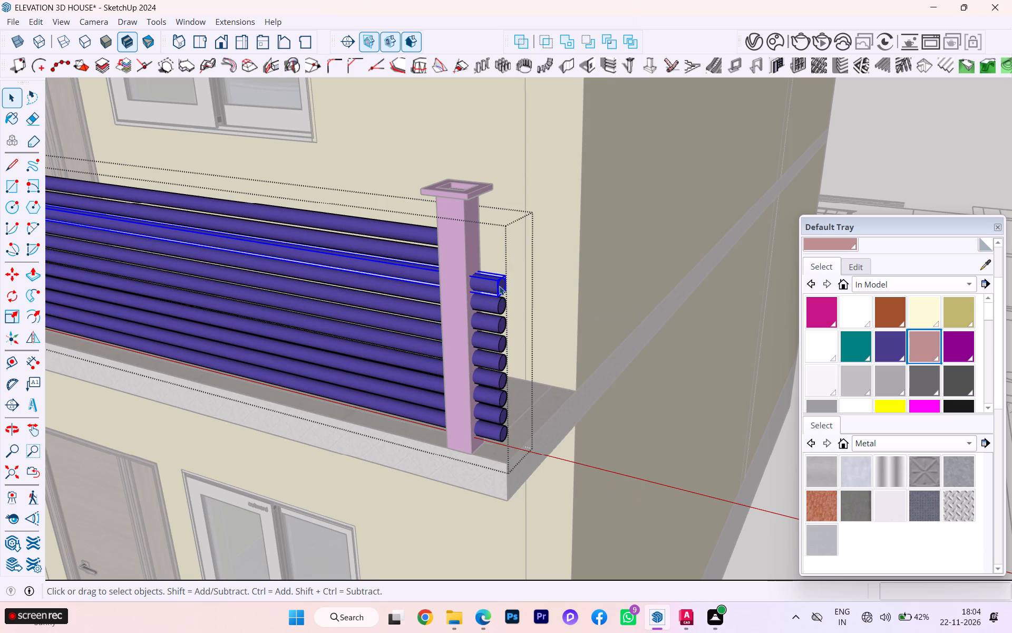
pyautogui.doubleClick(499, 286)
pyautogui.click(496, 287)
pyautogui.scroll(1, 499, 289)
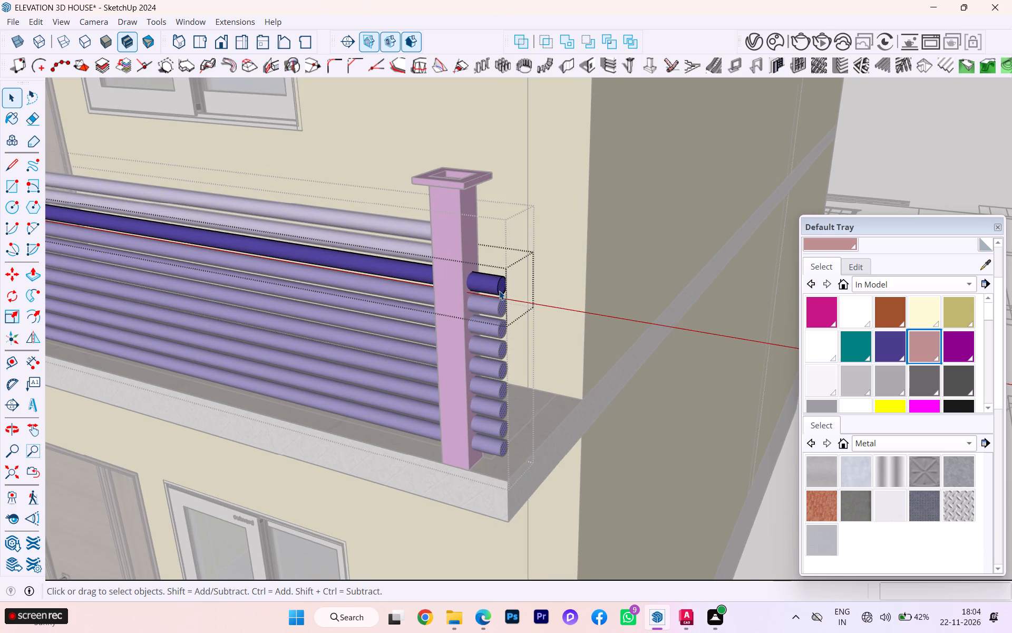
pyautogui.scroll(2, 499, 291)
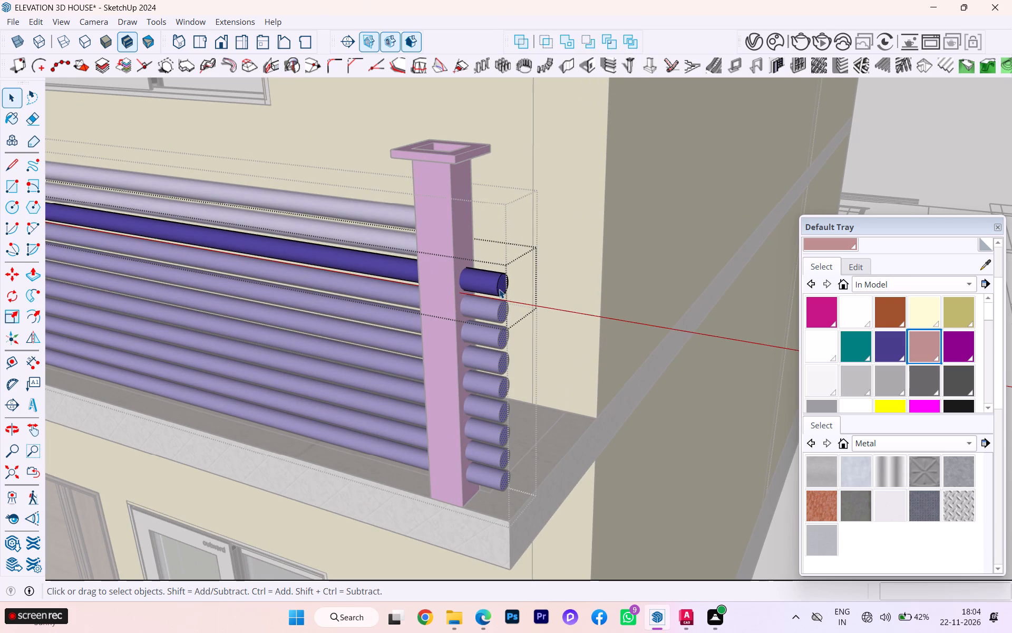
pyautogui.press('p')
pyautogui.click(499, 289)
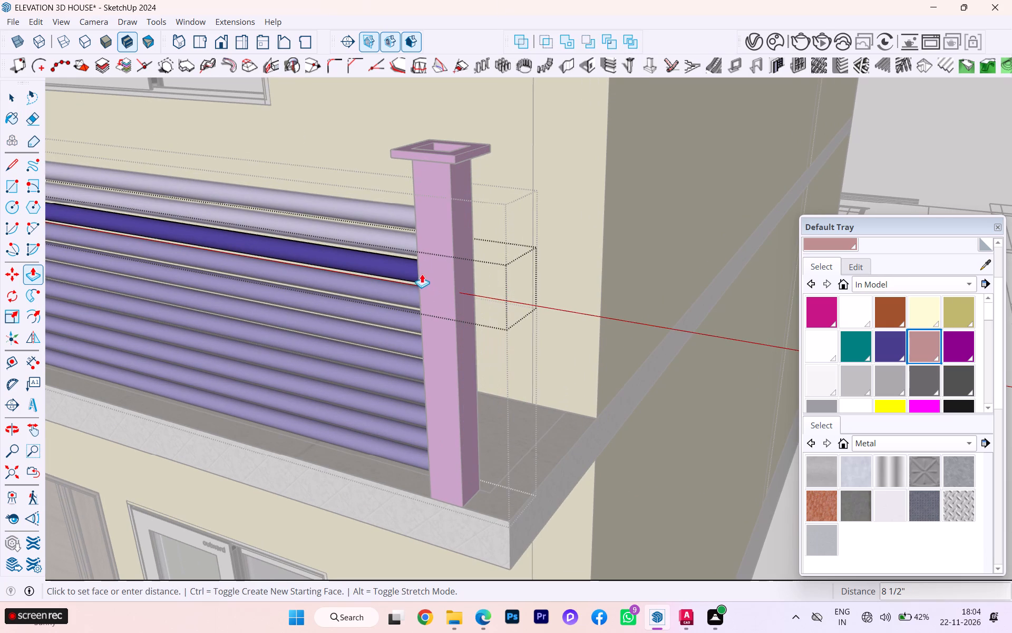
pyautogui.click(422, 274)
pyautogui.scroll(-6, 449, 273)
pyautogui.scroll(2, 528, 267)
pyautogui.scroll(-6, 529, 267)
pyautogui.scroll(2, 560, 254)
pyautogui.scroll(-9, 563, 255)
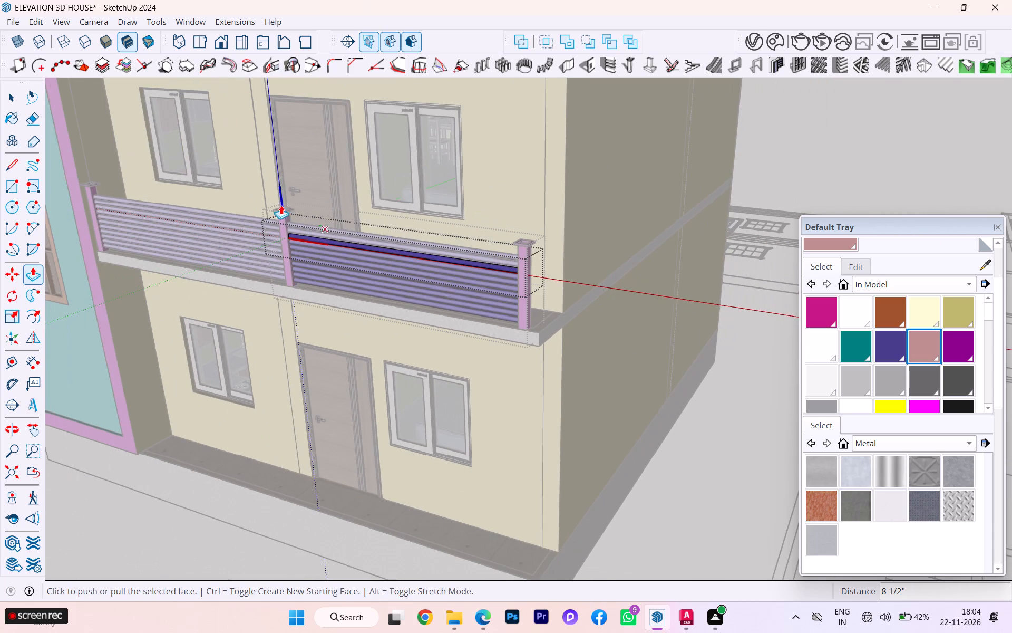
pyautogui.click(7, 95)
pyautogui.click(746, 416)
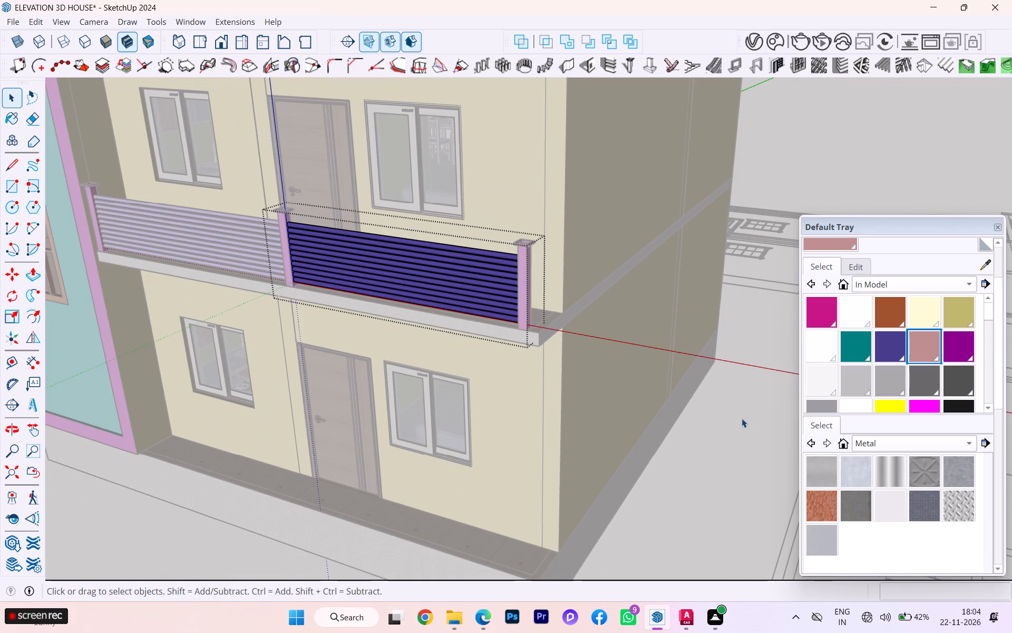
pyautogui.scroll(-2, 609, 325)
pyautogui.click(732, 388)
# Draw a rectangle about 4 1/4" wide along the balcony slab's open end, from the house wall to the slab's front corner.
pyautogui.scroll(2, 576, 308)
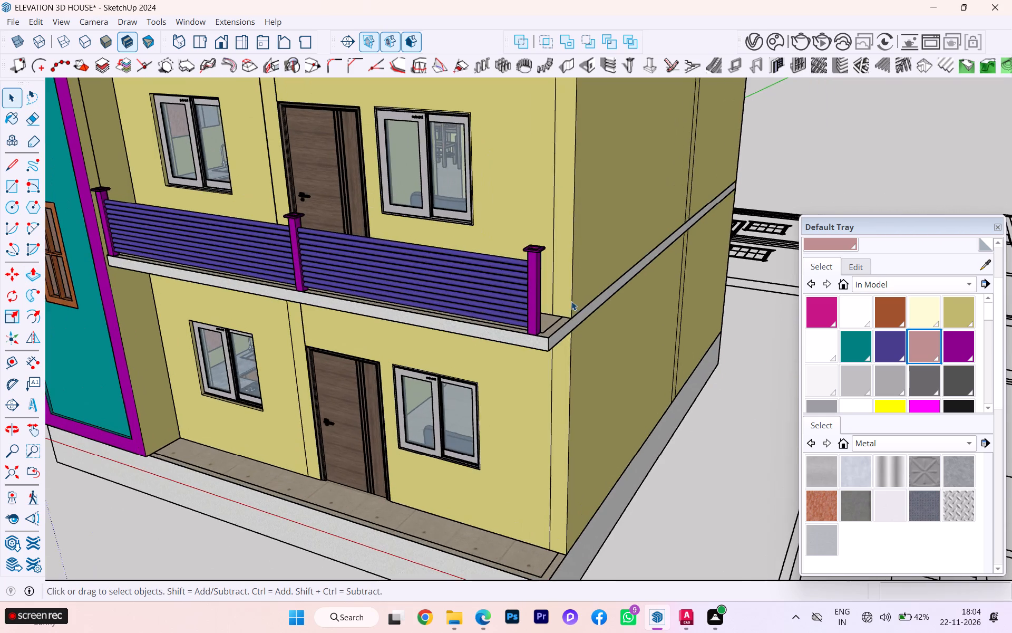
pyautogui.scroll(-1, 567, 314)
pyautogui.moveTo(568, 334); pyautogui.dragTo(592, 441, button='middle')
pyautogui.scroll(1, 580, 428)
pyautogui.scroll(-1, 577, 425)
pyautogui.scroll(1, 577, 425)
pyautogui.scroll(-1, 577, 425)
pyautogui.scroll(4, 620, 498)
pyautogui.scroll(-2, 563, 472)
pyautogui.scroll(3, 560, 470)
pyautogui.scroll(-2, 558, 478)
pyautogui.scroll(2, 558, 478)
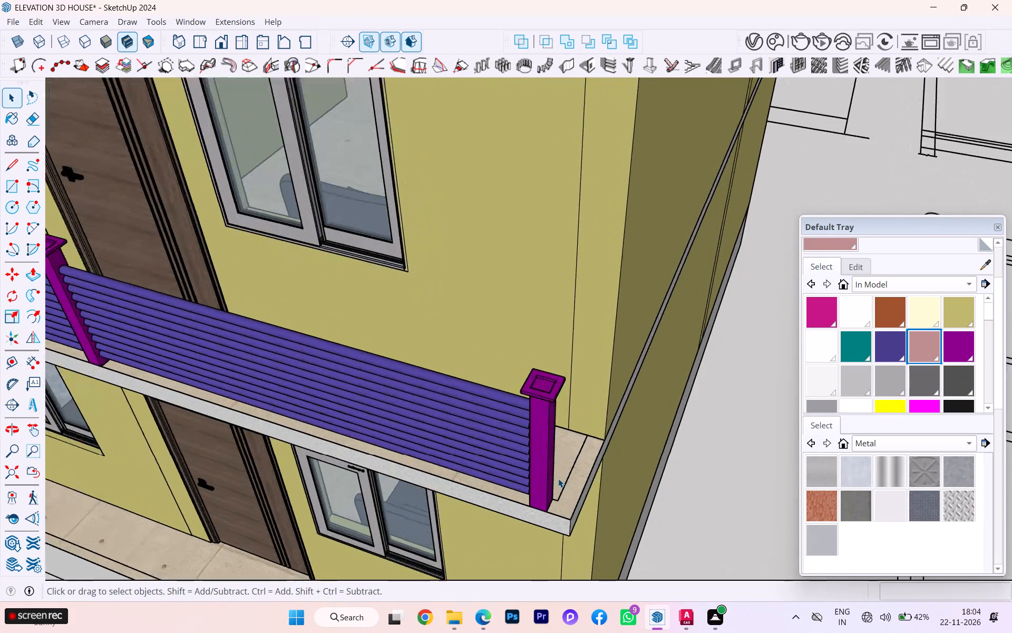
pyautogui.scroll(2, 558, 478)
pyautogui.scroll(-1, 550, 475)
pyautogui.moveTo(527, 482); pyautogui.dragTo(302, 452, button='middle')
pyautogui.scroll(5, 478, 490)
pyautogui.scroll(-1, 471, 483)
pyautogui.scroll(3, 471, 483)
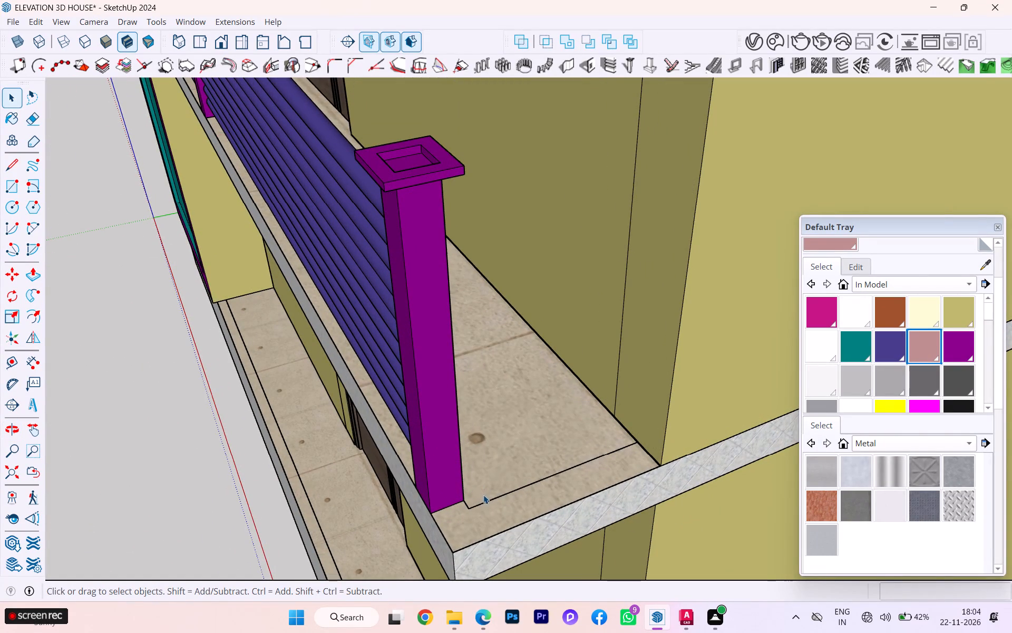
pyautogui.press('Tab')
pyautogui.press('r')
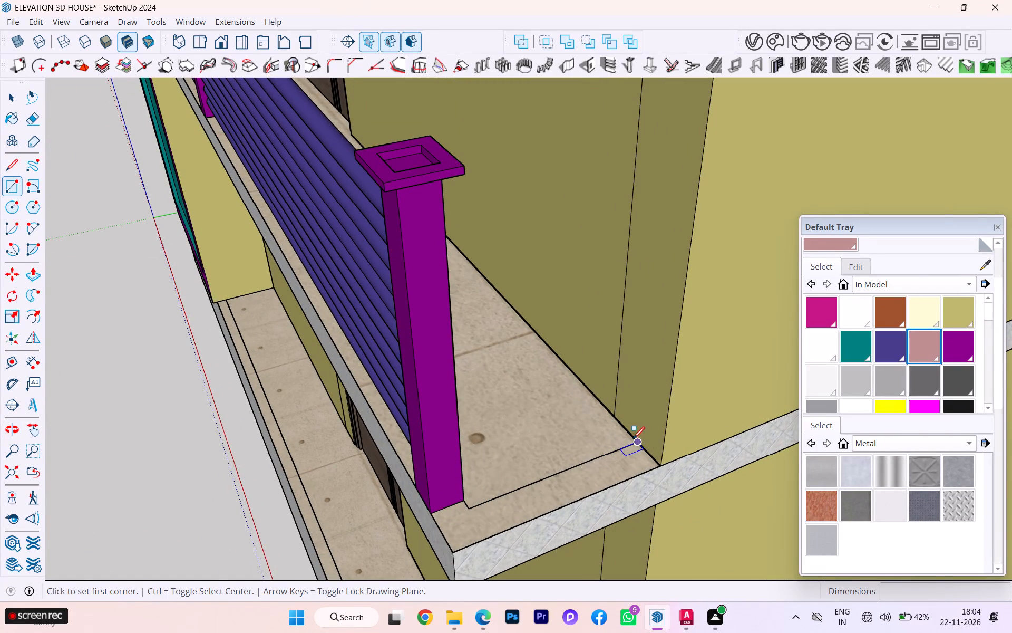
pyautogui.click(635, 447)
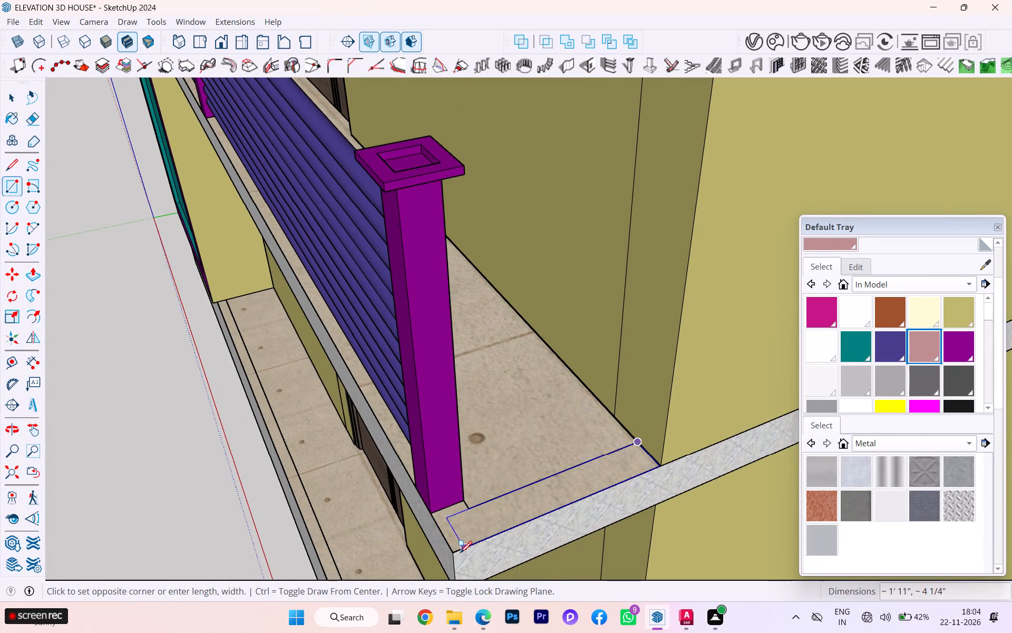
pyautogui.click(459, 553)
# Pull the rectangle at the balcony's open end up 3' 11/16" to form a low side wall beside the corner post.
pyautogui.scroll(-1, 517, 510)
pyautogui.moveTo(520, 510); pyautogui.dragTo(530, 520, button='middle')
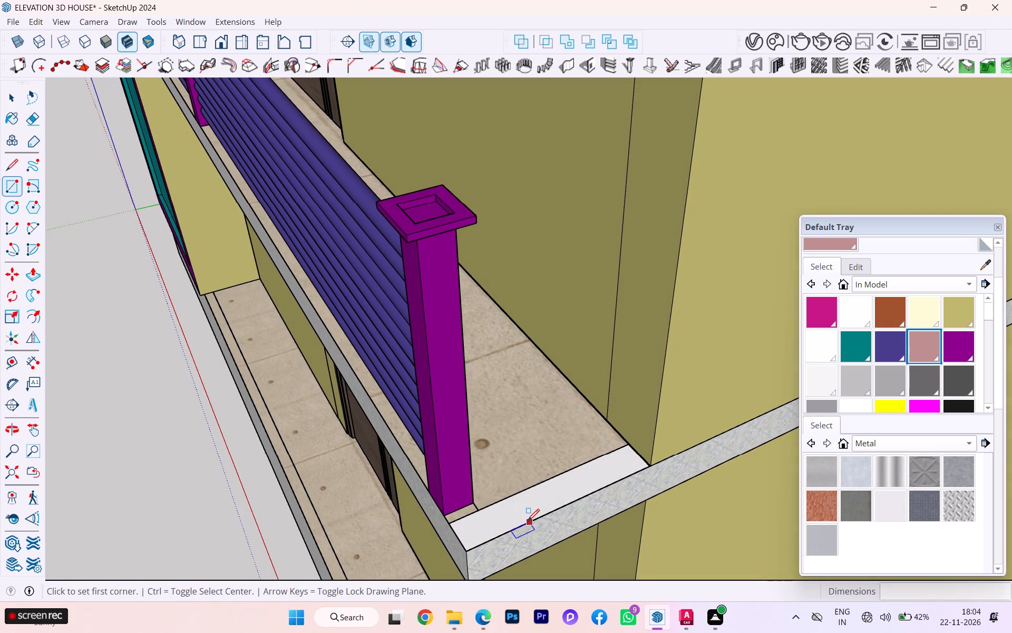
pyautogui.press('p')
pyautogui.click(514, 511)
pyautogui.scroll(-1, 558, 373)
pyautogui.scroll(1, 559, 373)
pyautogui.scroll(-4, 559, 373)
pyautogui.scroll(2, 559, 375)
pyautogui.scroll(-1, 559, 375)
pyautogui.scroll(-1, 511, 392)
pyautogui.scroll(2, 511, 392)
pyautogui.scroll(-4, 510, 394)
pyautogui.scroll(1, 497, 397)
pyautogui.scroll(-1, 497, 397)
pyautogui.scroll(1, 497, 397)
pyautogui.scroll(-1, 497, 397)
pyautogui.scroll(-1, 459, 341)
pyautogui.scroll(1, 459, 343)
pyautogui.scroll(-3, 463, 349)
pyautogui.scroll(1, 481, 370)
pyautogui.scroll(-3, 481, 371)
pyautogui.scroll(1, 480, 383)
pyautogui.scroll(-1, 480, 385)
pyautogui.scroll(1, 480, 386)
pyautogui.scroll(-2, 477, 393)
pyautogui.scroll(2, 477, 397)
pyautogui.scroll(-3, 477, 397)
pyautogui.scroll(2, 477, 399)
pyautogui.scroll(-1, 477, 399)
pyautogui.scroll(1, 477, 400)
pyautogui.scroll(-2, 483, 404)
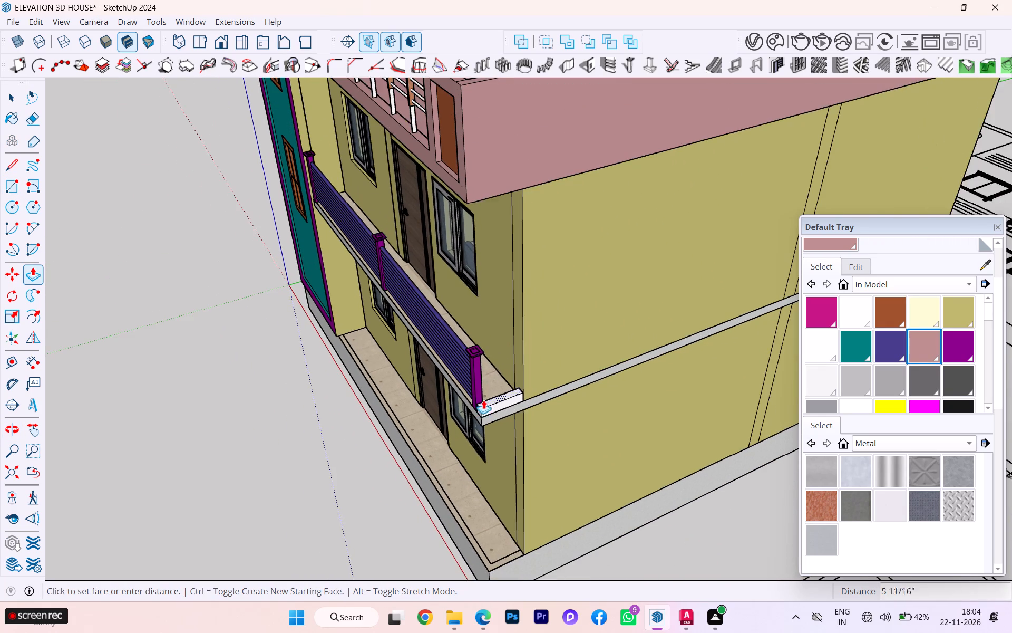
pyautogui.scroll(4, 463, 363)
pyautogui.scroll(-1, 465, 358)
pyautogui.scroll(2, 465, 357)
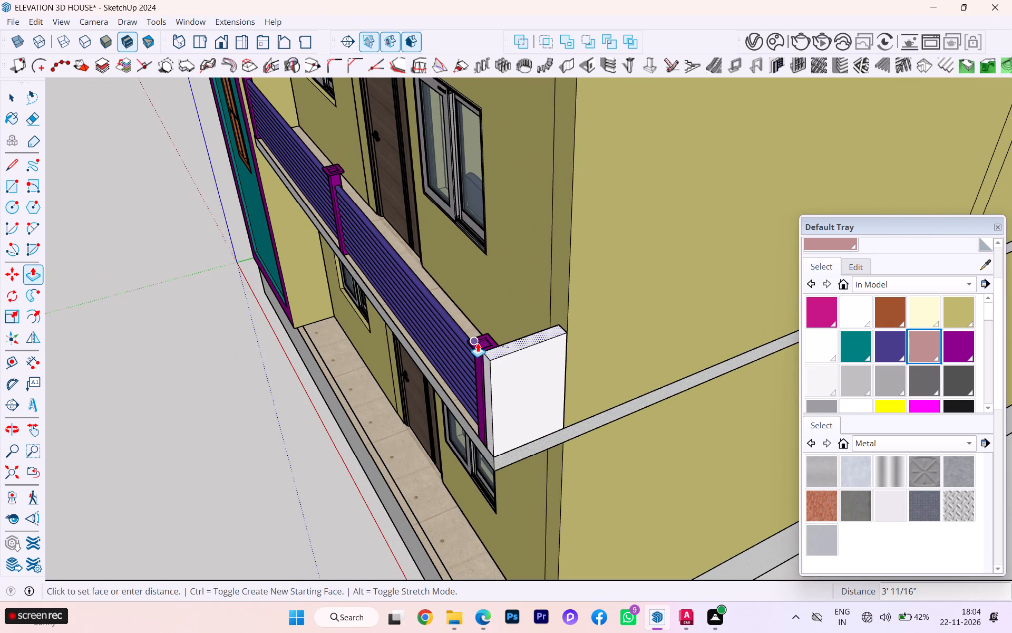
pyautogui.click(476, 347)
# Examine the low side wall and its fit against the corner post and railing from the front of the balcony.
pyautogui.moveTo(499, 365); pyautogui.dragTo(743, 347, button='middle')
pyautogui.scroll(-1, 511, 368)
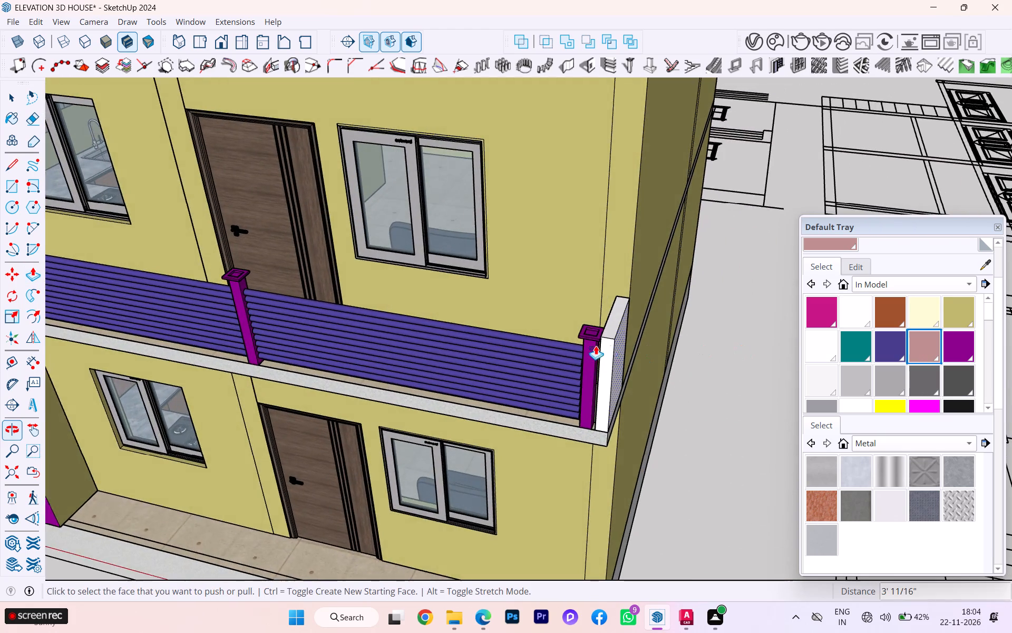
pyautogui.scroll(4, 595, 346)
pyautogui.scroll(-2, 637, 401)
pyautogui.scroll(2, 637, 401)
pyautogui.moveTo(625, 404); pyautogui.dragTo(711, 373, button='middle')
pyautogui.scroll(-1, 698, 365)
pyautogui.scroll(4, 627, 337)
pyautogui.scroll(-1, 616, 333)
pyautogui.scroll(4, 616, 333)
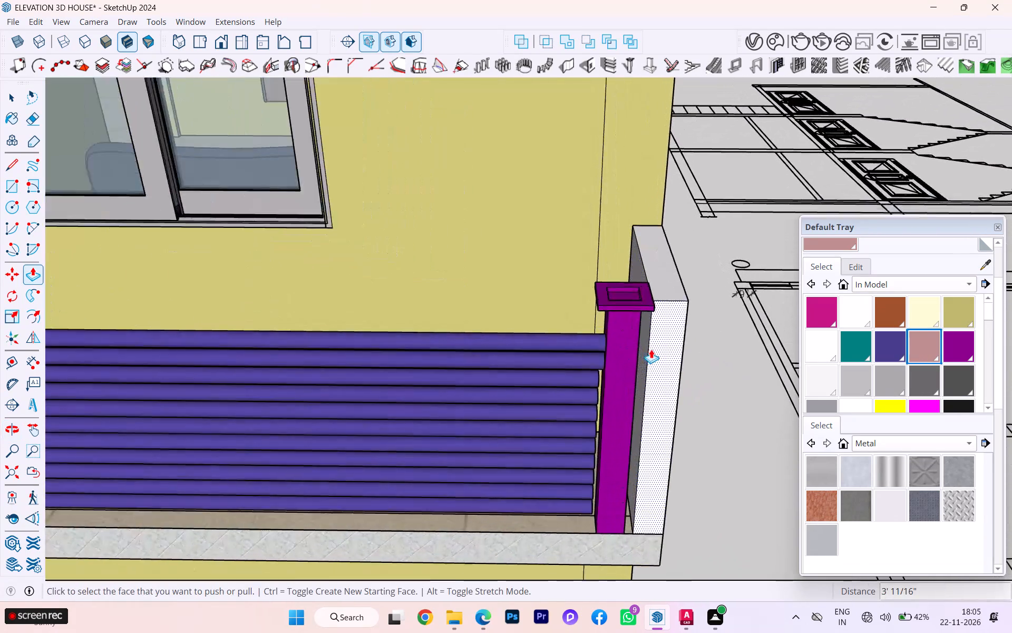
pyautogui.scroll(5, 651, 349)
pyautogui.scroll(-1, 645, 385)
pyautogui.moveTo(618, 388); pyautogui.dragTo(563, 363, button='middle')
pyautogui.scroll(-8, 617, 350)
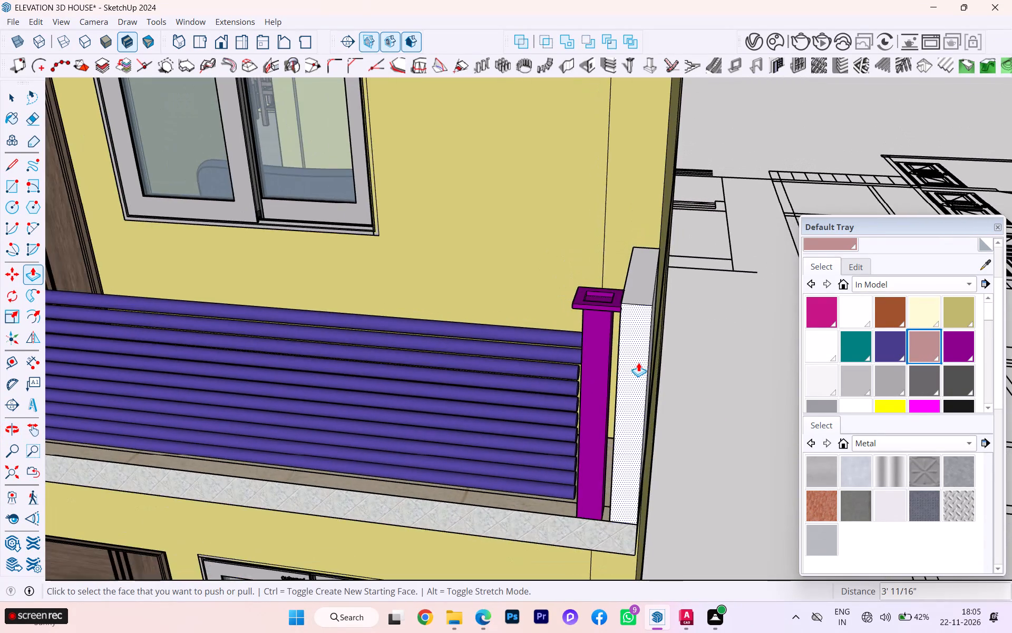
# Push the top face of the balcony's low side wall down about 11/16" to the underside of the corner post's cap.
pyautogui.moveTo(639, 359); pyautogui.dragTo(677, 333, button='middle')
pyautogui.scroll(5, 667, 327)
pyautogui.scroll(2, 571, 281)
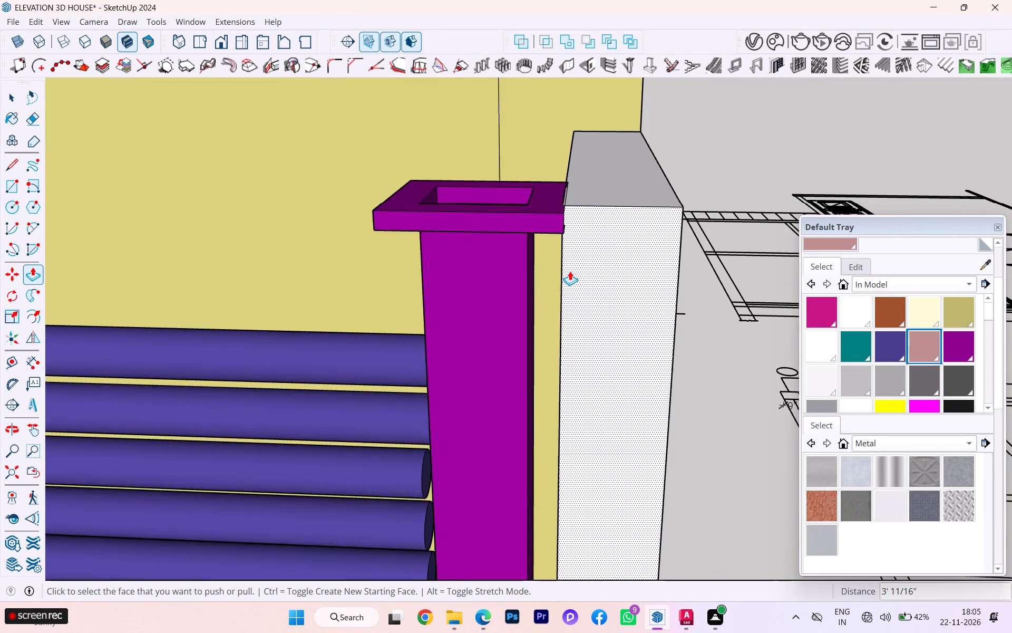
pyautogui.scroll(1, 570, 271)
pyautogui.scroll(-1, 575, 281)
pyautogui.moveTo(576, 284); pyautogui.dragTo(436, 380, button='middle')
pyautogui.scroll(-2, 528, 288)
pyautogui.scroll(1, 534, 288)
pyautogui.scroll(-2, 536, 288)
pyautogui.scroll(1, 540, 289)
pyautogui.scroll(-4, 540, 289)
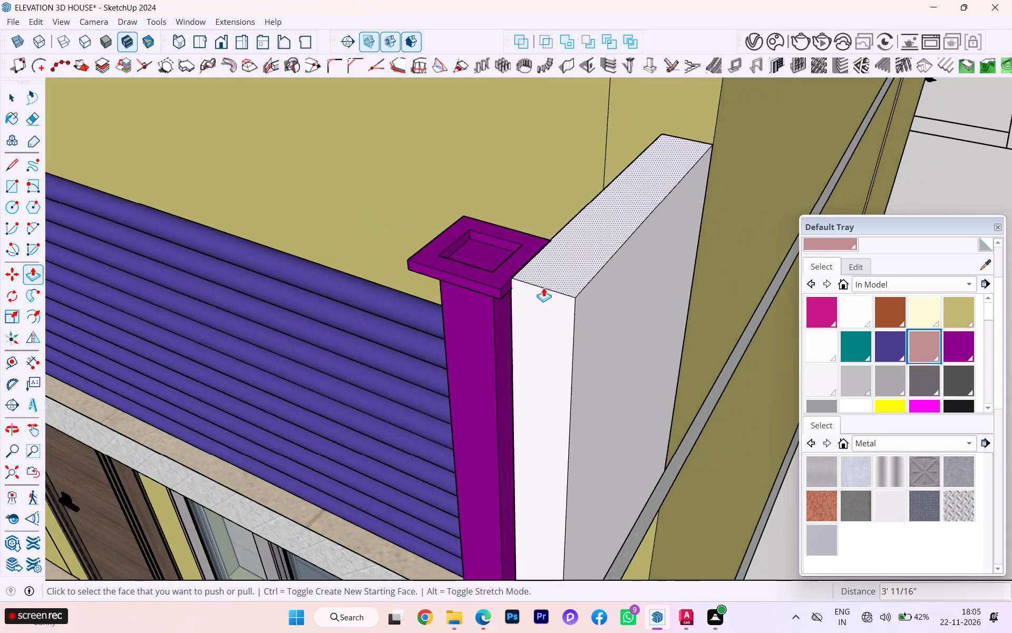
pyautogui.scroll(-10, 543, 287)
pyautogui.scroll(4, 547, 313)
pyautogui.scroll(-1, 547, 314)
pyautogui.scroll(2, 560, 392)
pyautogui.scroll(-1, 544, 416)
pyautogui.scroll(3, 539, 424)
pyautogui.scroll(-1, 539, 424)
pyautogui.scroll(2, 539, 424)
pyautogui.scroll(-1, 537, 429)
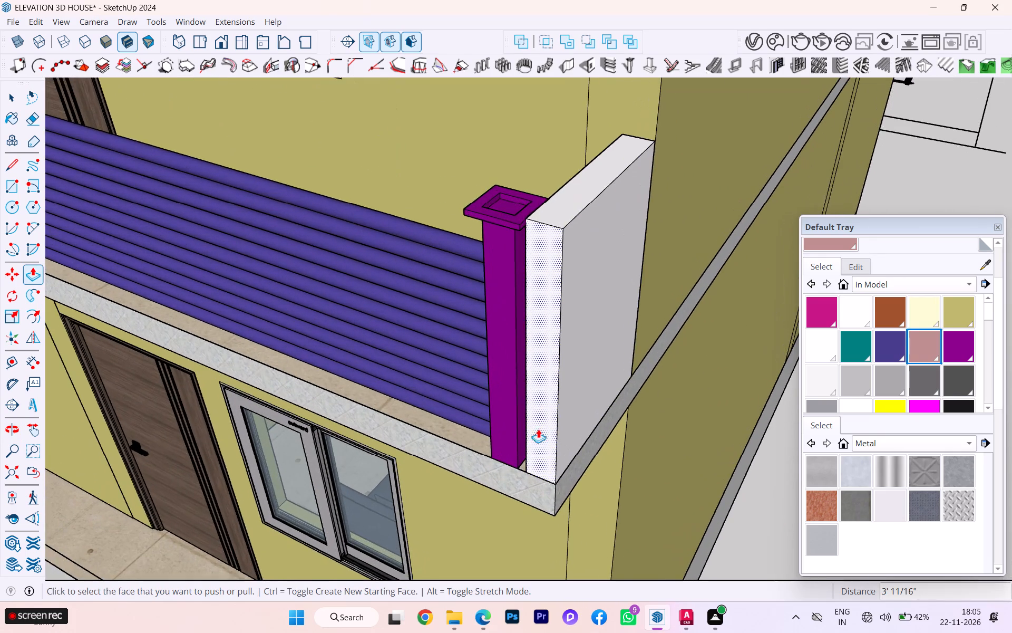
pyautogui.moveTo(540, 429); pyautogui.dragTo(755, 390, button='middle')
pyautogui.scroll(4, 552, 174)
pyautogui.scroll(3, 592, 227)
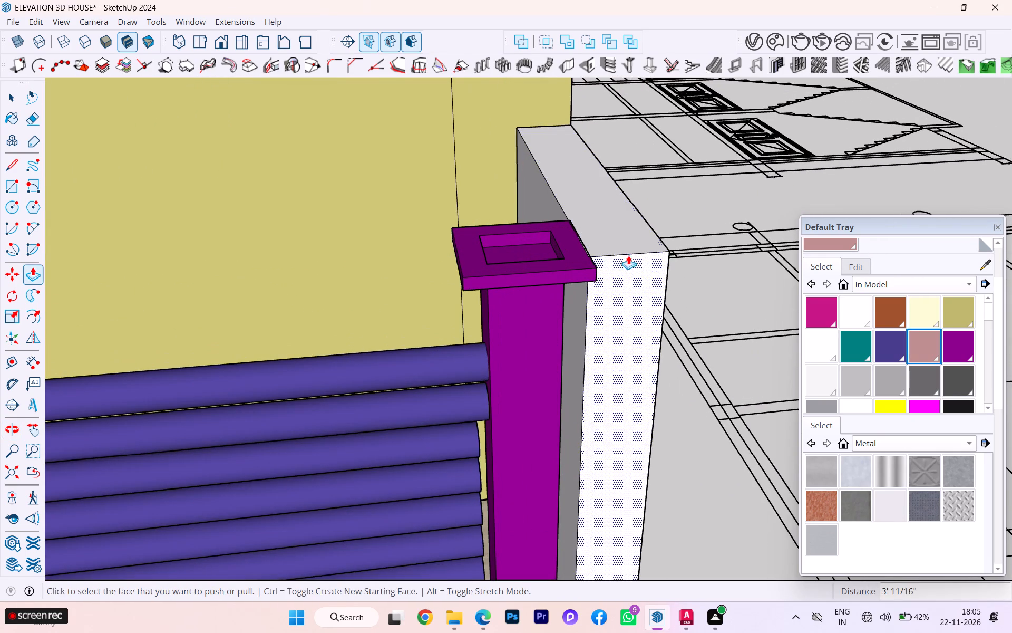
pyautogui.click(616, 237)
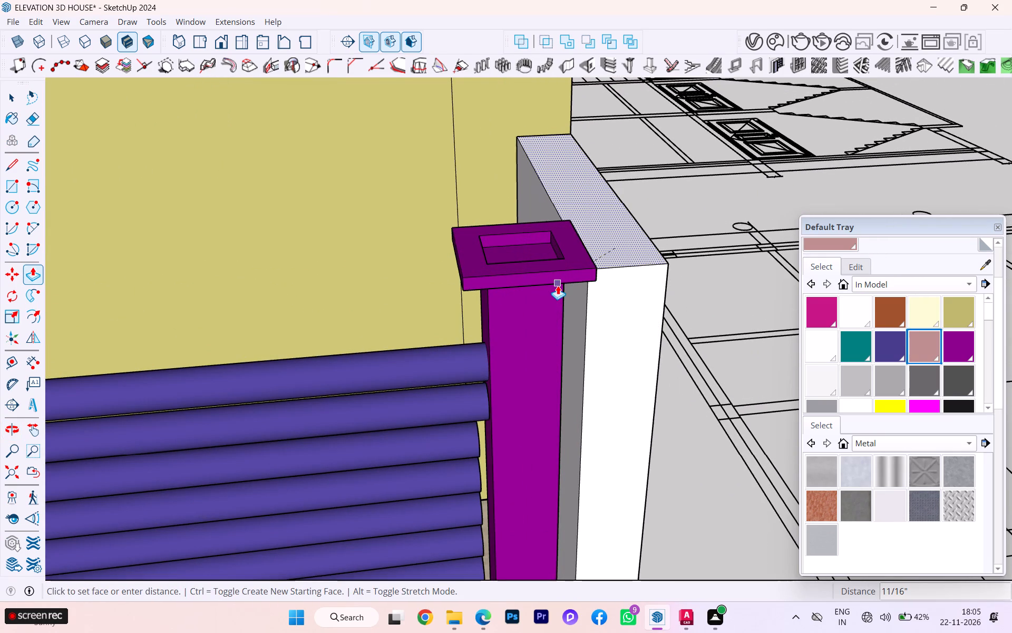
pyautogui.click(557, 285)
# Pull the side wall's inner face about 1 3/16" towards the corner post to close the gap between them.
pyautogui.scroll(1, 593, 304)
pyautogui.scroll(-1, 595, 310)
pyautogui.scroll(1, 595, 310)
pyautogui.scroll(-1, 595, 310)
pyautogui.scroll(3, 595, 312)
pyautogui.click(575, 314)
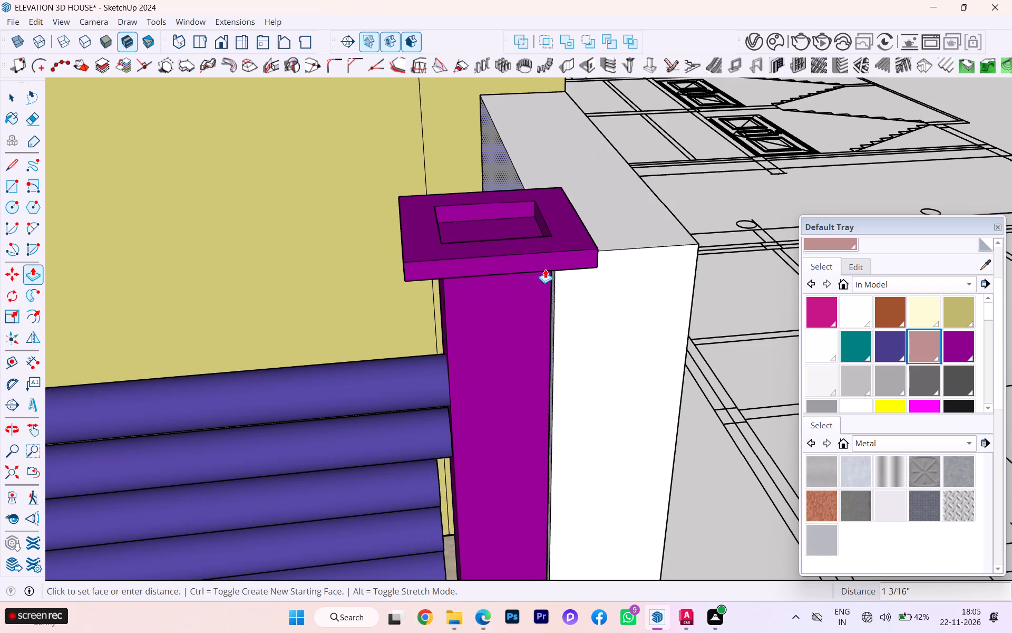
pyautogui.click(549, 286)
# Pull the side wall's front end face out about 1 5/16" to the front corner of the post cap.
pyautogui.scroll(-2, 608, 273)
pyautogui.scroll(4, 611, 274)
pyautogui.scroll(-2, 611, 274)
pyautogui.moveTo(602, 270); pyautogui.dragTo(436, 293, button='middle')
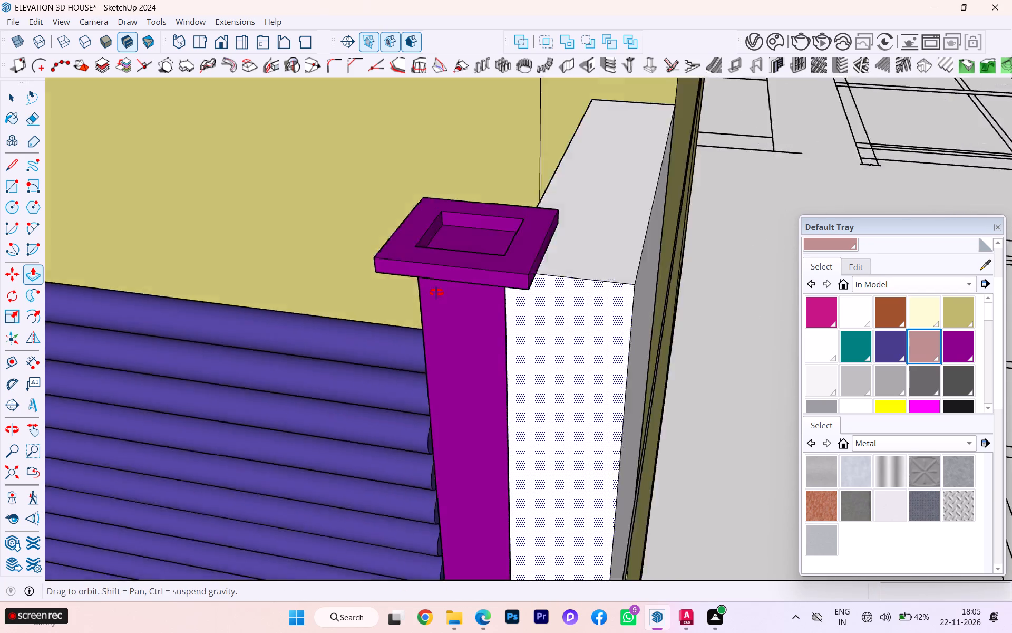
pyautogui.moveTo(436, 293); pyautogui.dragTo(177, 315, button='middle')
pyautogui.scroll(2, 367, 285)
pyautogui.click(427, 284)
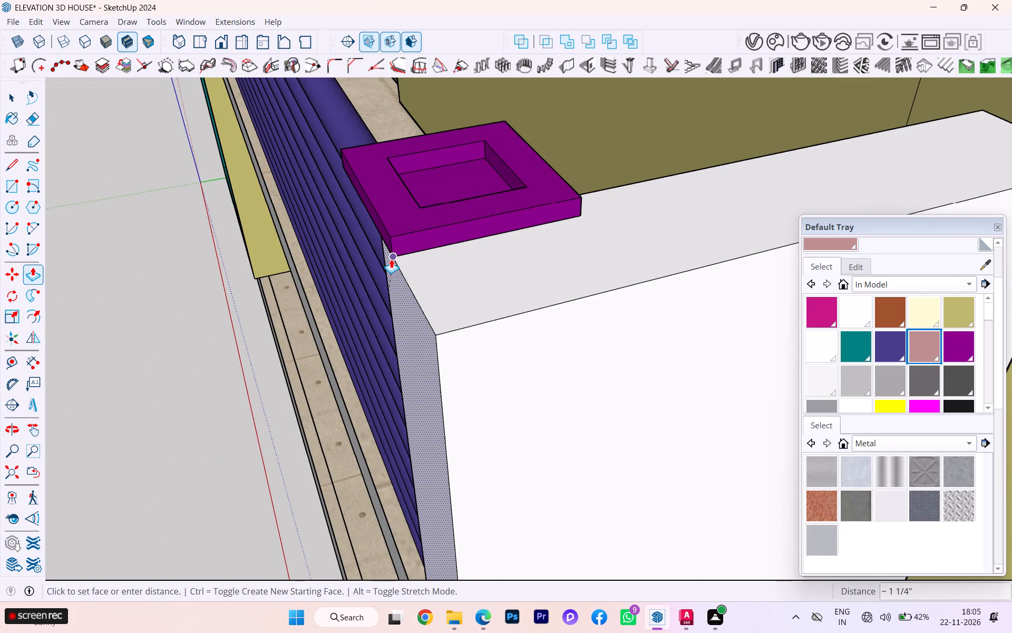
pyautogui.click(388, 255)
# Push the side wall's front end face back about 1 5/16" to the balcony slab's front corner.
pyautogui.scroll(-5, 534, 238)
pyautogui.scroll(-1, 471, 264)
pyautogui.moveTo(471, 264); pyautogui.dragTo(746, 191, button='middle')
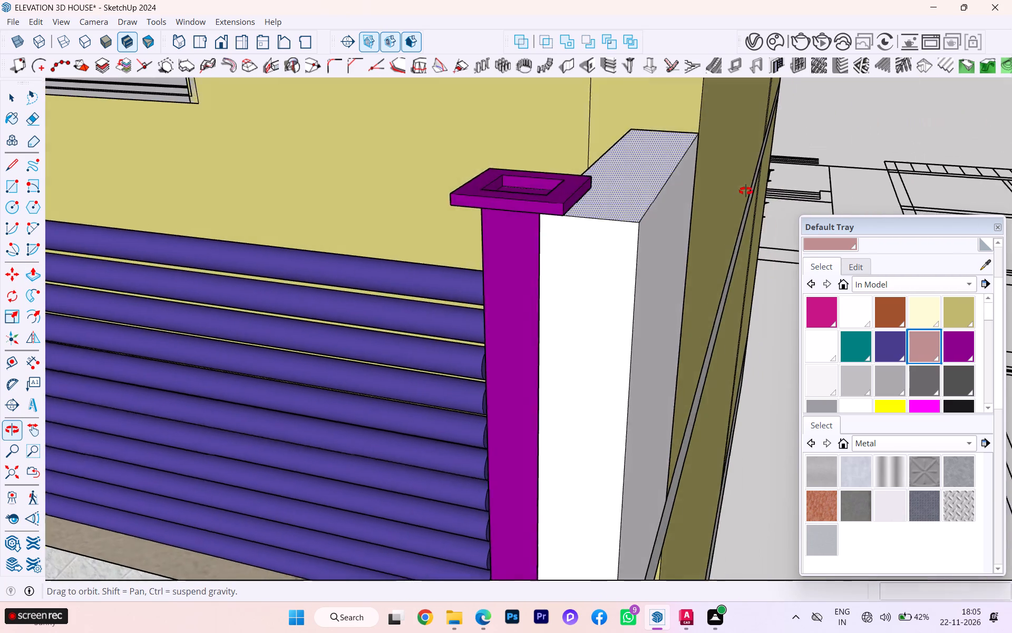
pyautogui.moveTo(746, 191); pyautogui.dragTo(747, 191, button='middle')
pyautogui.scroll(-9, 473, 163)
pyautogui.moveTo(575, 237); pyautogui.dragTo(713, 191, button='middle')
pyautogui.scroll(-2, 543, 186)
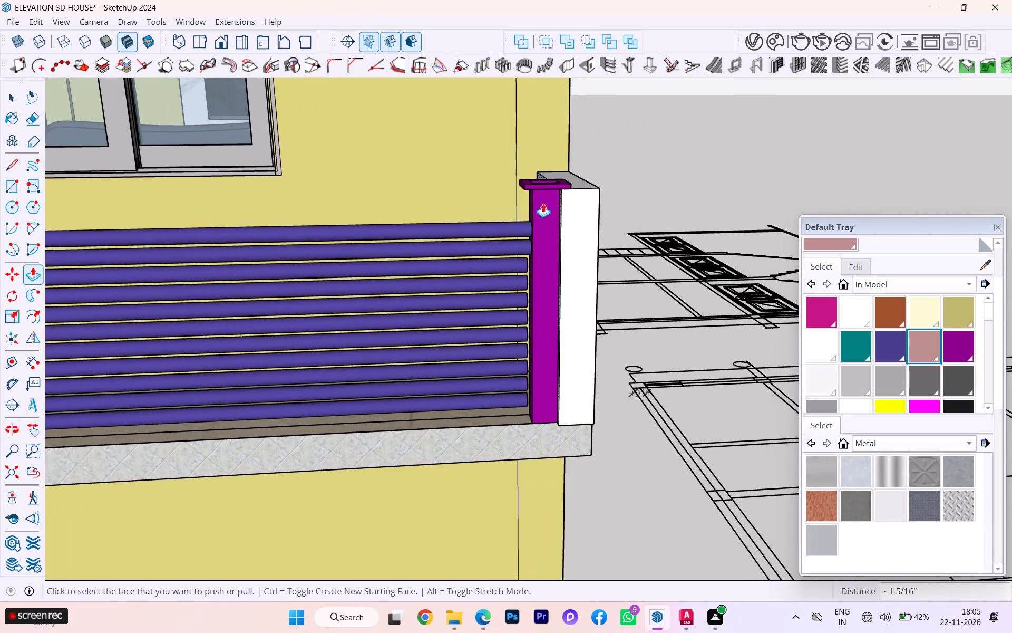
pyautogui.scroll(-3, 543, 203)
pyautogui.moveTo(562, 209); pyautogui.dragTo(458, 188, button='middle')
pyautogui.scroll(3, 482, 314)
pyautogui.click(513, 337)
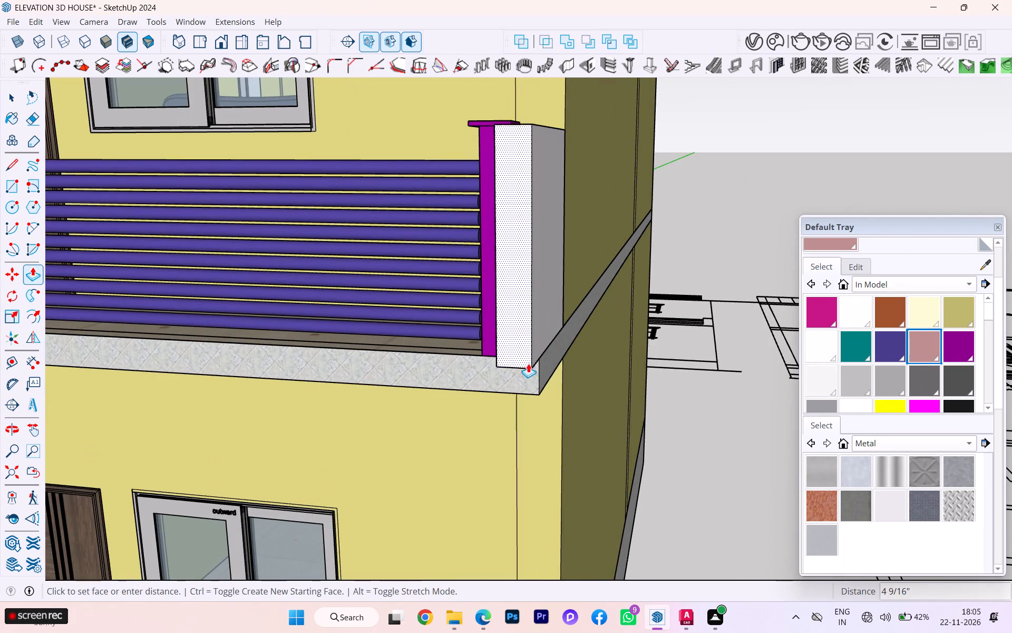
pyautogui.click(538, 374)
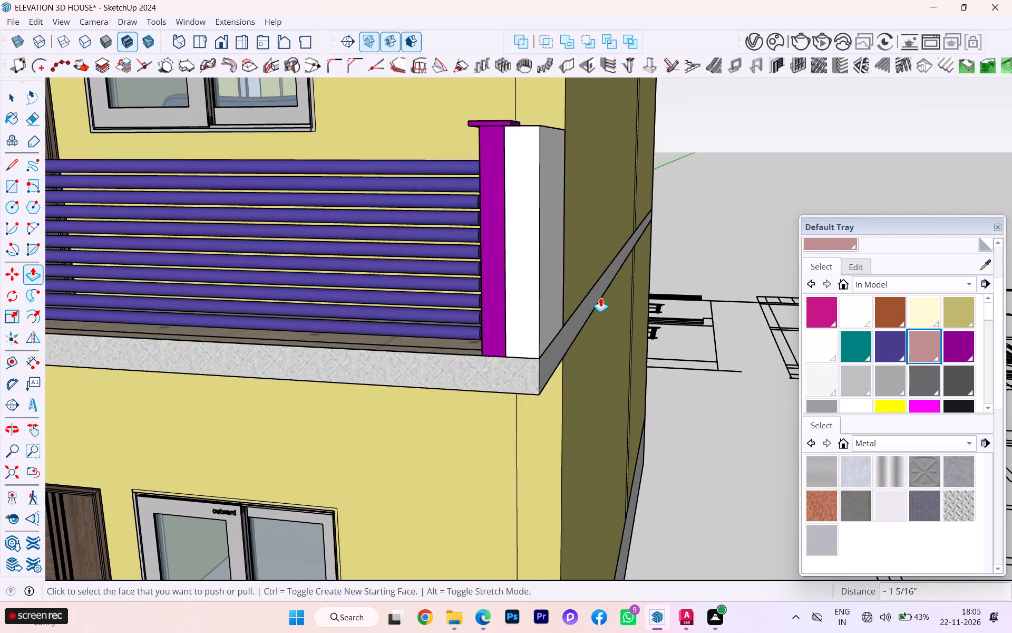
# Select all the connected geometry of the low side wall and make it a group.
pyautogui.scroll(-4, 598, 294)
pyautogui.moveTo(590, 292); pyautogui.dragTo(521, 339, button='middle')
pyautogui.scroll(-3, 620, 219)
pyautogui.scroll(1, 628, 219)
pyautogui.scroll(-18, 629, 221)
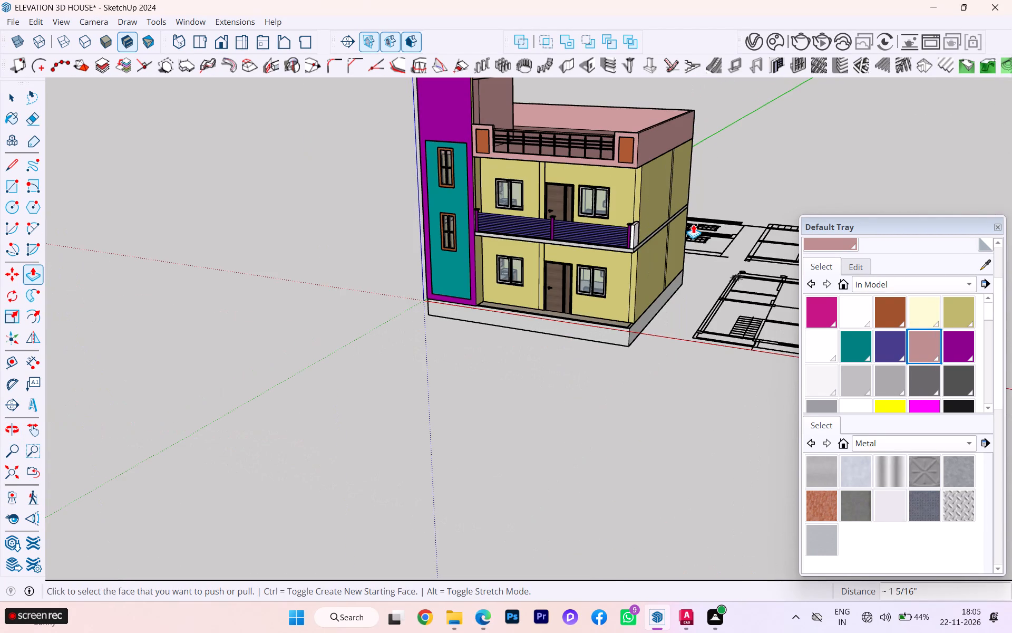
pyautogui.click(12, 99)
pyautogui.scroll(9, 618, 198)
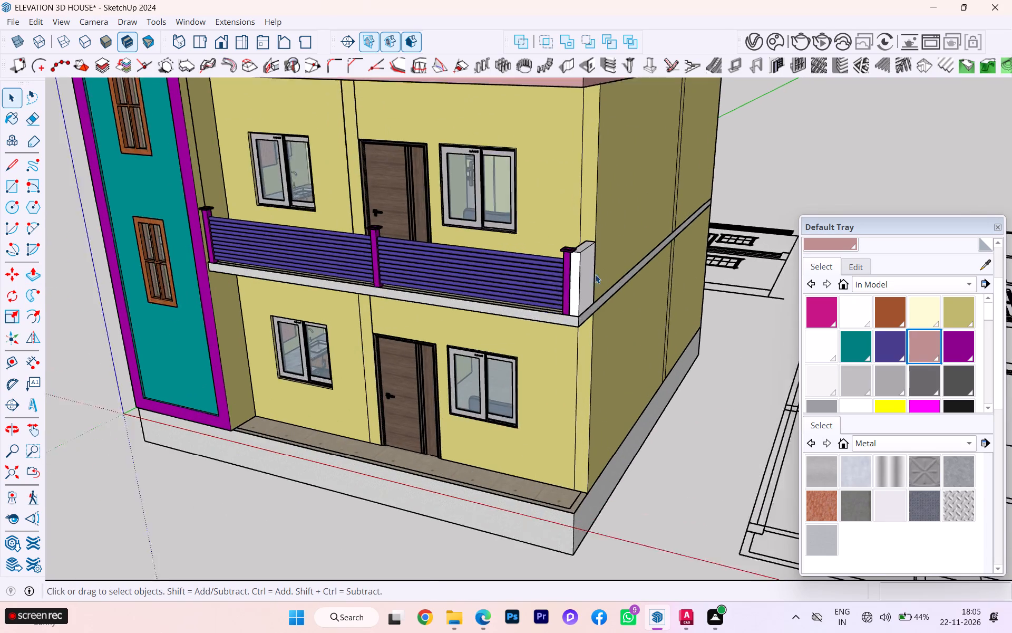
pyautogui.click(581, 287)
pyautogui.tripleClick(581, 287)
pyautogui.rightClick(581, 286)
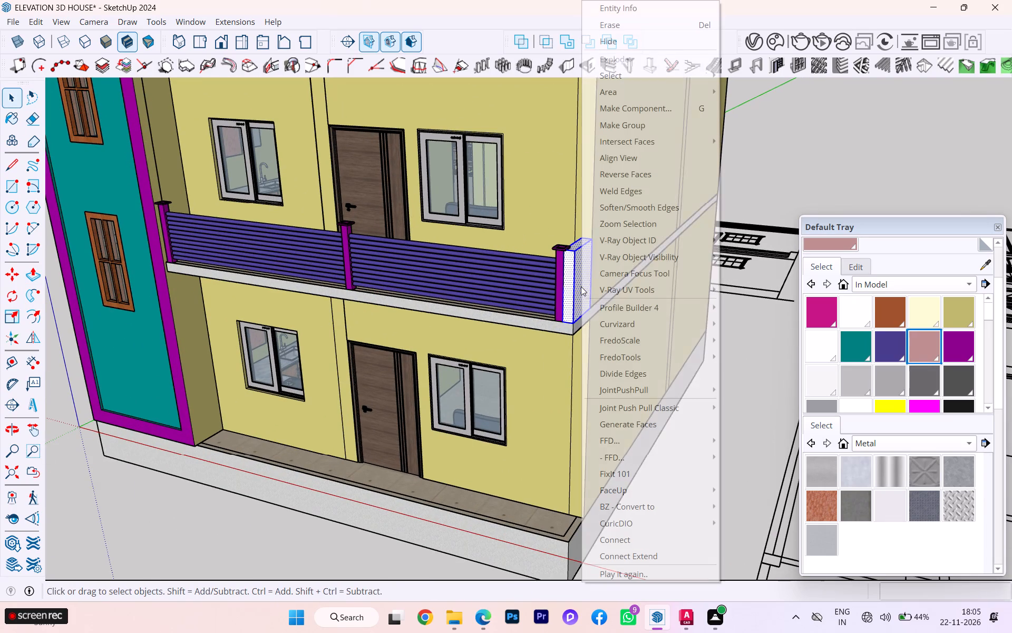
pyautogui.click(636, 124)
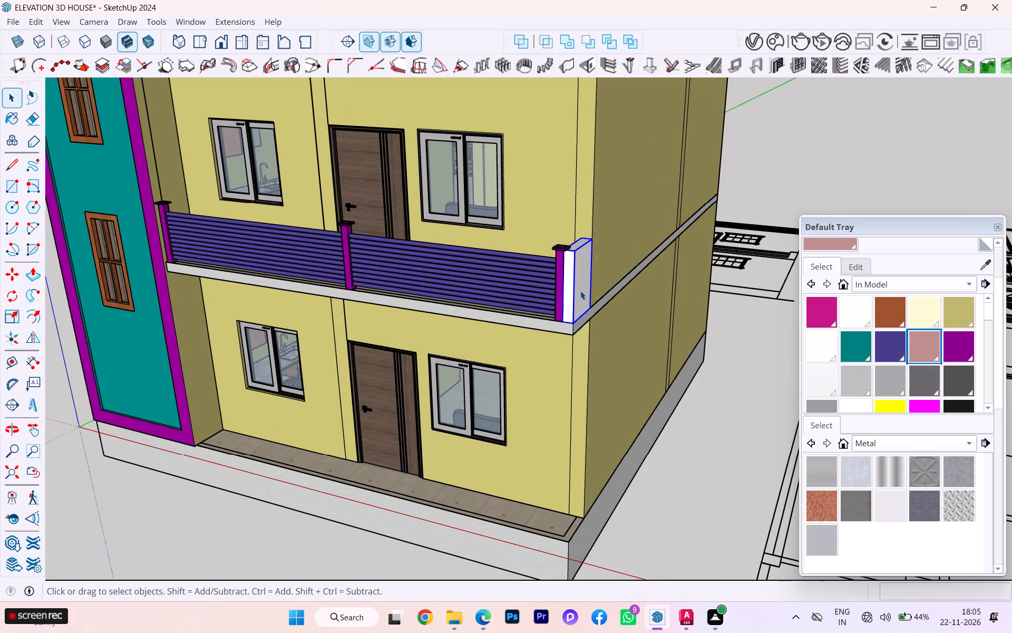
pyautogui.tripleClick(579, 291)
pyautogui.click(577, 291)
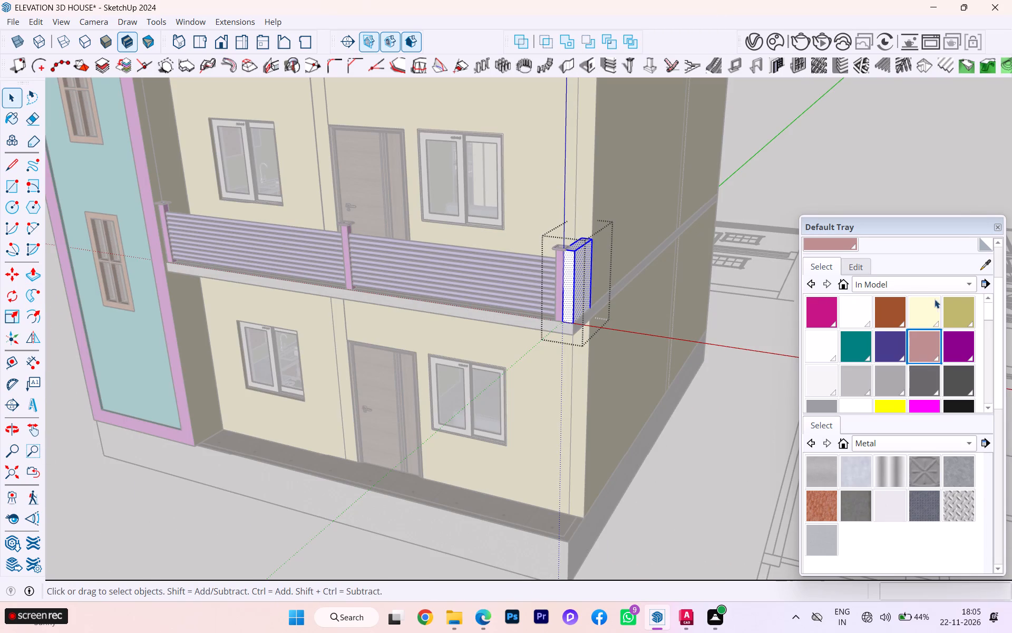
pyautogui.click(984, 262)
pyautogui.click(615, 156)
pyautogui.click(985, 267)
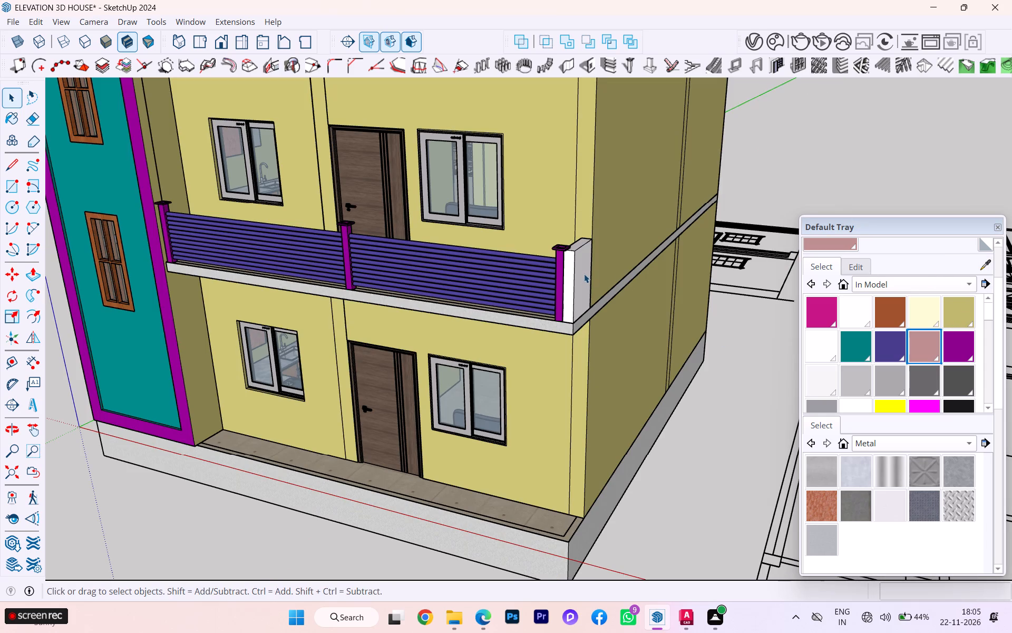
# Paint the side wall group with the teal material sampled from the tower's front panel, and clear the selection.
pyautogui.click(583, 273)
pyautogui.click(984, 261)
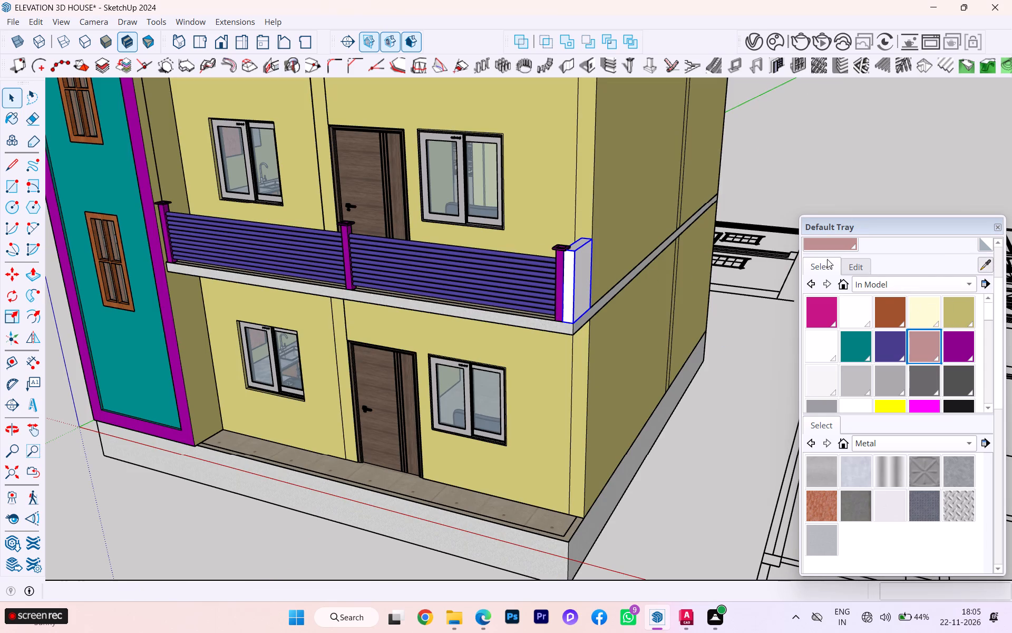
pyautogui.click(112, 188)
pyautogui.click(579, 250)
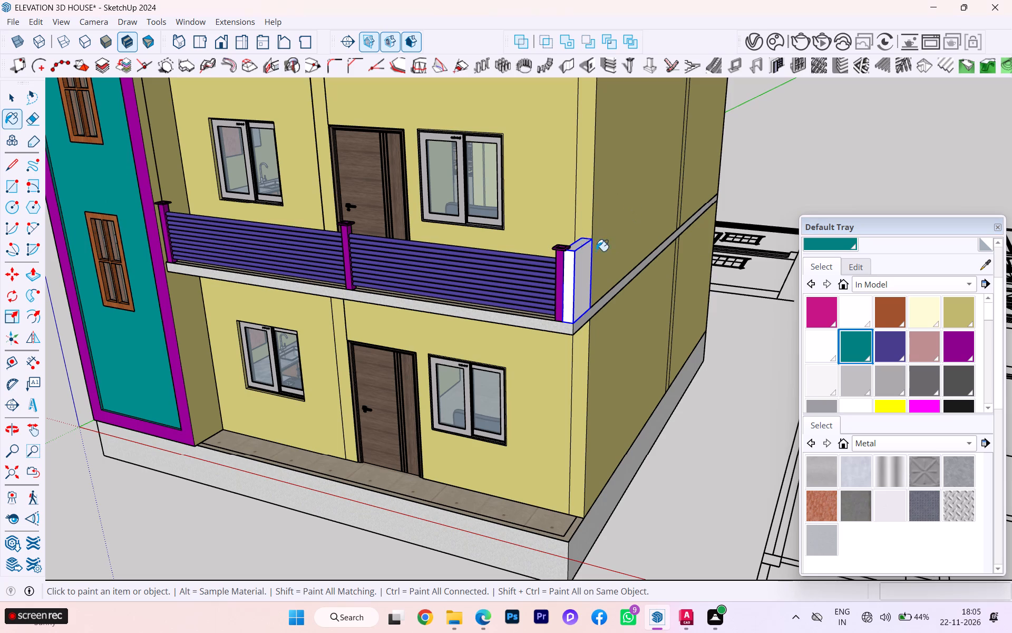
pyautogui.scroll(-3, 635, 264)
pyautogui.scroll(2, 640, 265)
pyautogui.scroll(-2, 641, 266)
pyautogui.scroll(1, 605, 278)
pyautogui.scroll(-2, 604, 279)
pyautogui.scroll(3, 595, 282)
pyautogui.scroll(-1, 590, 283)
pyautogui.click(20, 99)
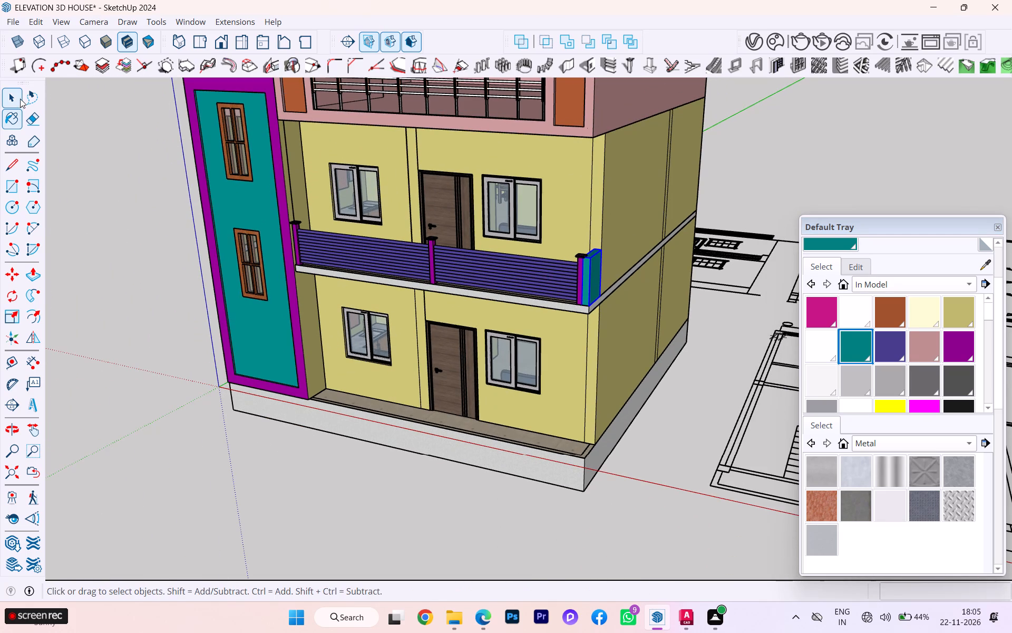
pyautogui.click(102, 166)
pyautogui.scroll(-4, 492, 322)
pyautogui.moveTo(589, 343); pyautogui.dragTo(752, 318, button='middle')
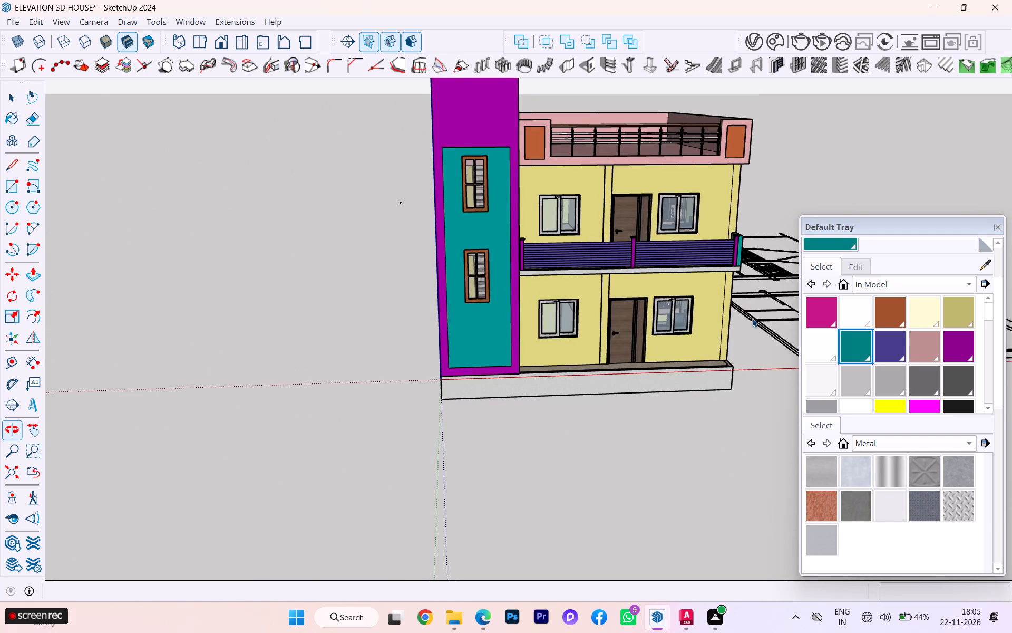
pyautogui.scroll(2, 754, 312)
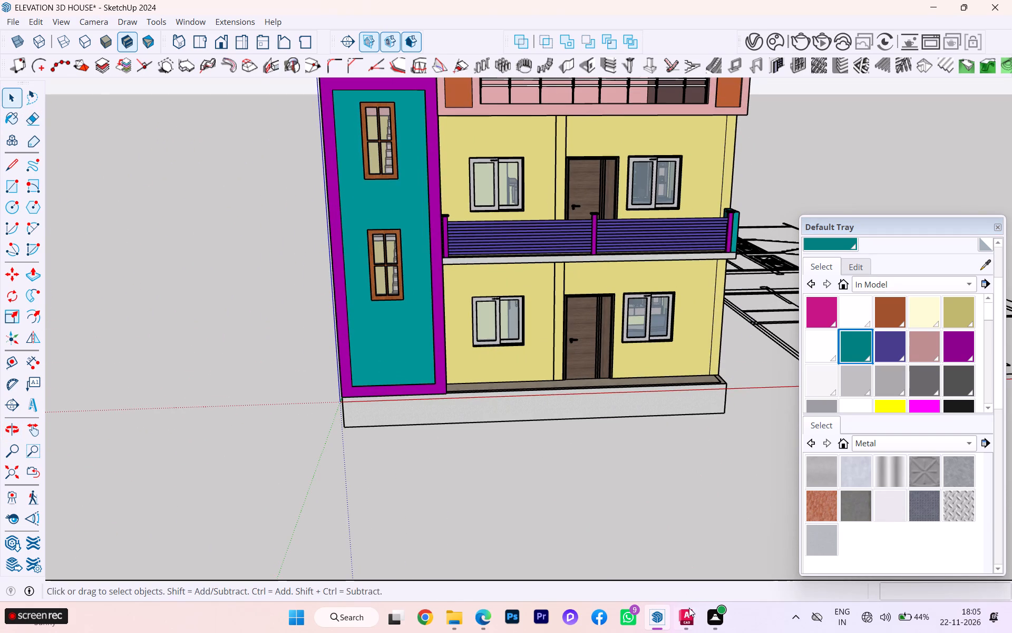
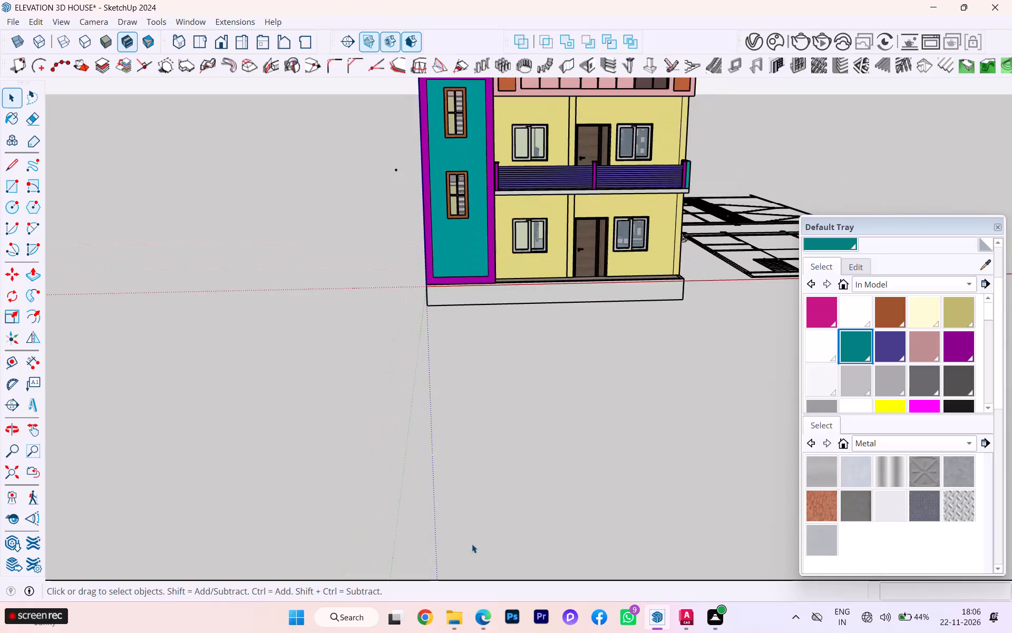
# Open the group containing the house's base plinth for editing at the front of the ground-floor entrance.
pyautogui.scroll(4, 533, 469)
pyautogui.scroll(-4, 586, 340)
pyautogui.moveTo(511, 358); pyautogui.dragTo(190, 431, button='middle')
pyautogui.scroll(4, 308, 299)
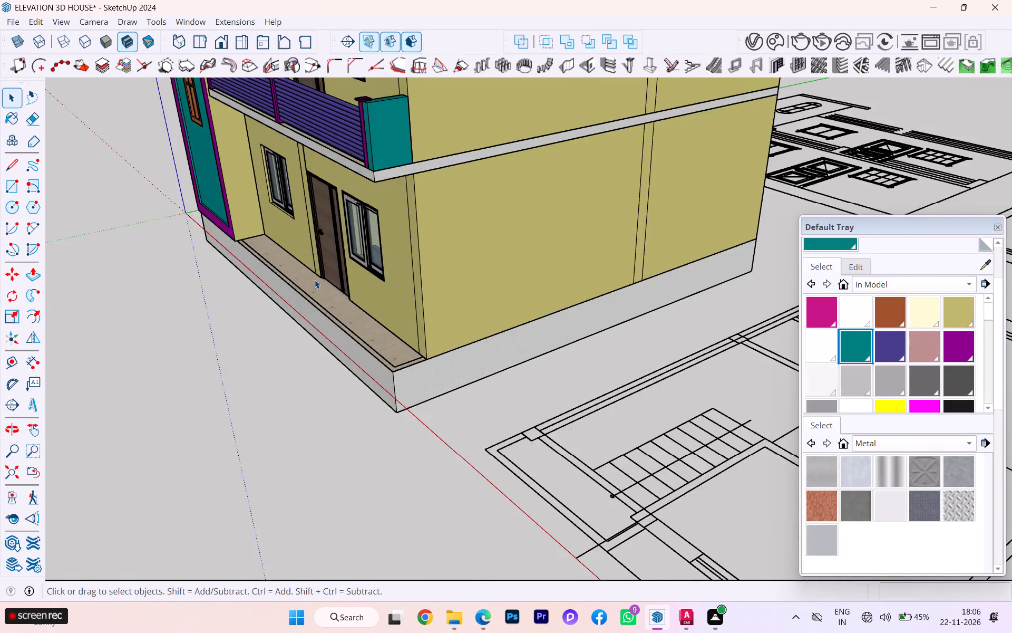
pyautogui.scroll(5, 315, 280)
pyautogui.scroll(-1, 327, 271)
pyautogui.scroll(6, 327, 271)
pyautogui.scroll(2, 343, 394)
pyautogui.scroll(-1, 355, 415)
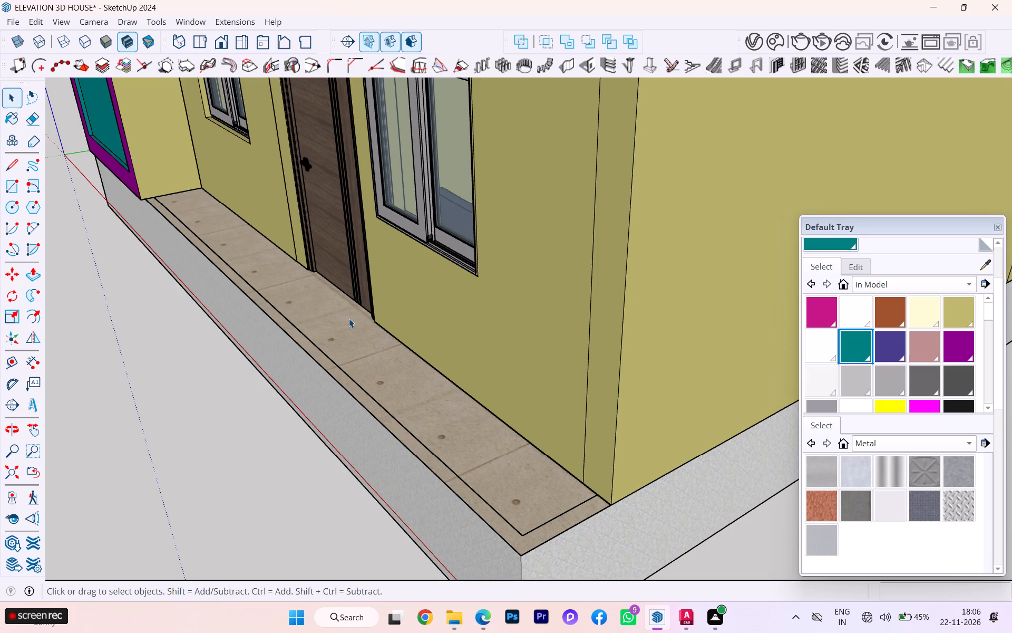
pyautogui.scroll(-3, 393, 457)
pyautogui.scroll(2, 381, 415)
pyautogui.scroll(-3, 381, 415)
pyautogui.scroll(1, 361, 406)
pyautogui.moveTo(367, 406); pyautogui.dragTo(396, 411, button='middle')
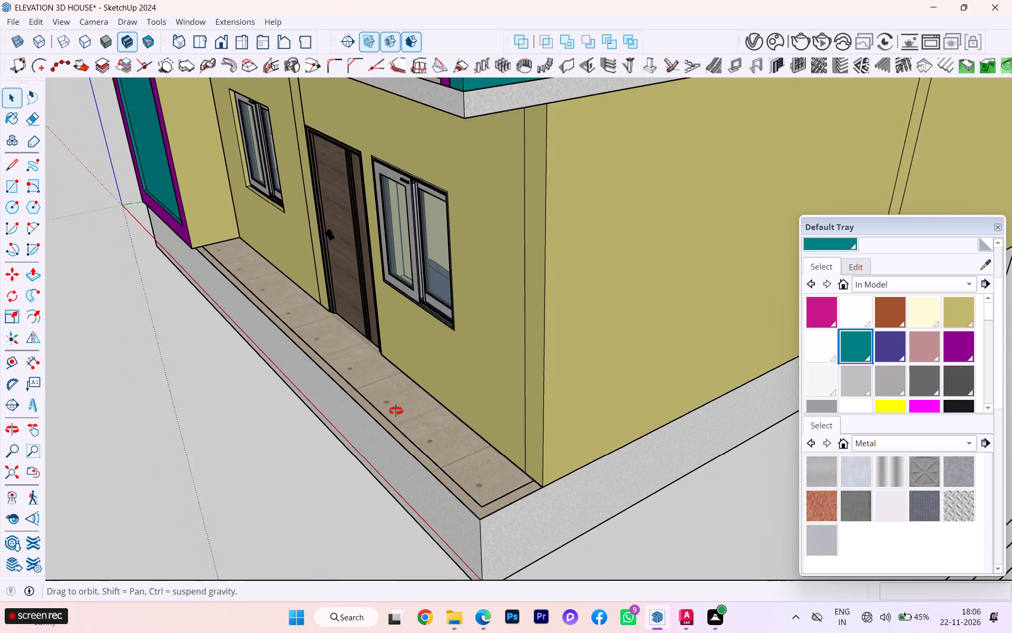
pyautogui.moveTo(396, 411); pyautogui.dragTo(646, 398, button='middle')
pyautogui.scroll(-4, 630, 380)
pyautogui.scroll(-3, 392, 453)
pyautogui.moveTo(359, 429); pyautogui.dragTo(468, 431, button='middle')
pyautogui.scroll(5, 494, 469)
pyautogui.click(478, 493)
pyautogui.tripleClick(477, 492)
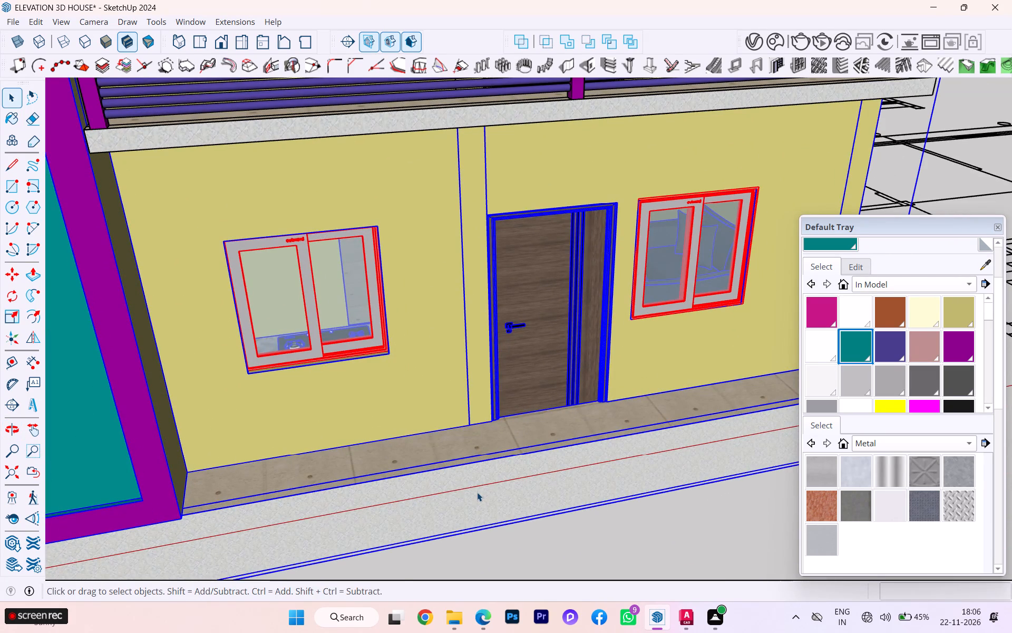
pyautogui.click(477, 492)
pyautogui.moveTo(496, 490); pyautogui.dragTo(433, 475, button='middle')
pyautogui.scroll(-1, 496, 490)
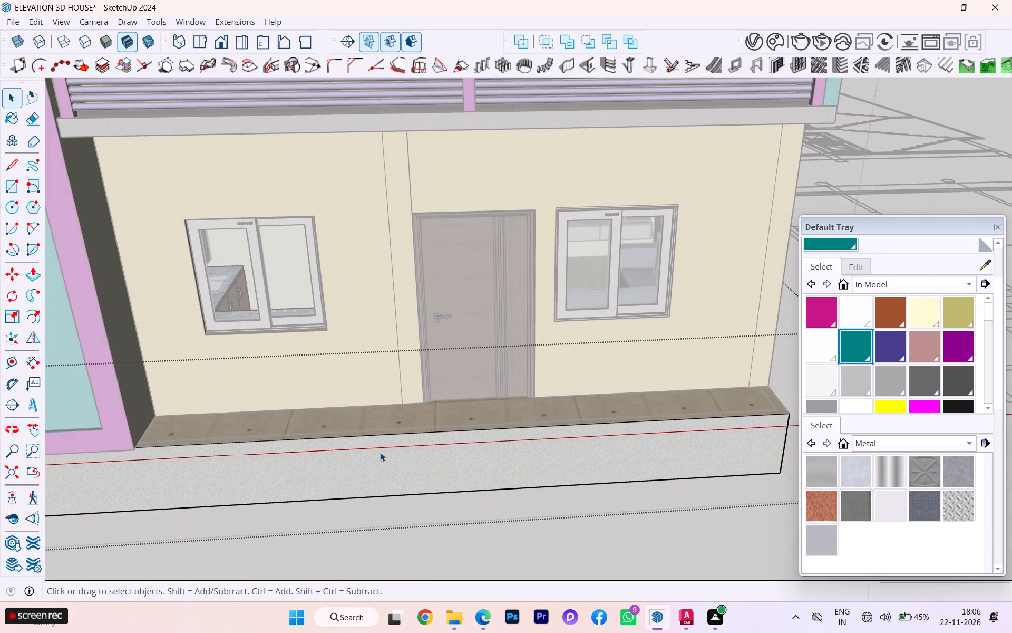
pyautogui.scroll(4, 380, 452)
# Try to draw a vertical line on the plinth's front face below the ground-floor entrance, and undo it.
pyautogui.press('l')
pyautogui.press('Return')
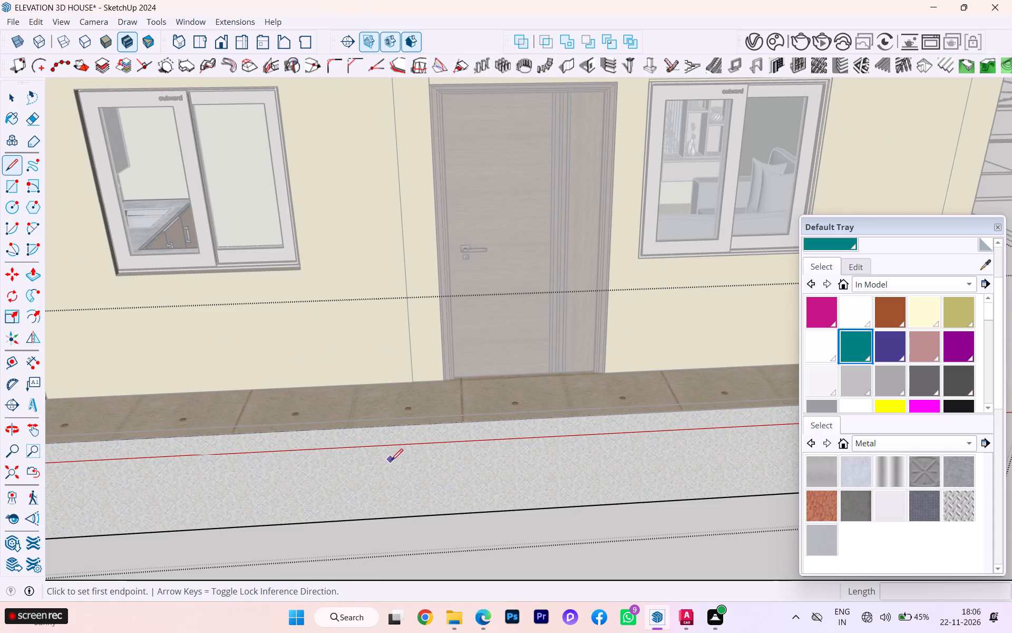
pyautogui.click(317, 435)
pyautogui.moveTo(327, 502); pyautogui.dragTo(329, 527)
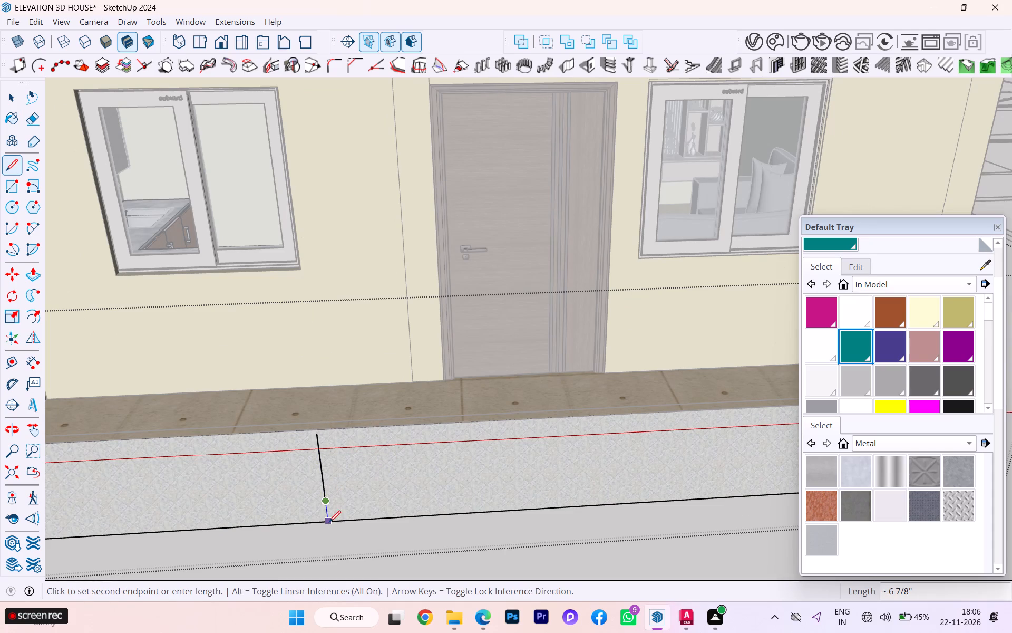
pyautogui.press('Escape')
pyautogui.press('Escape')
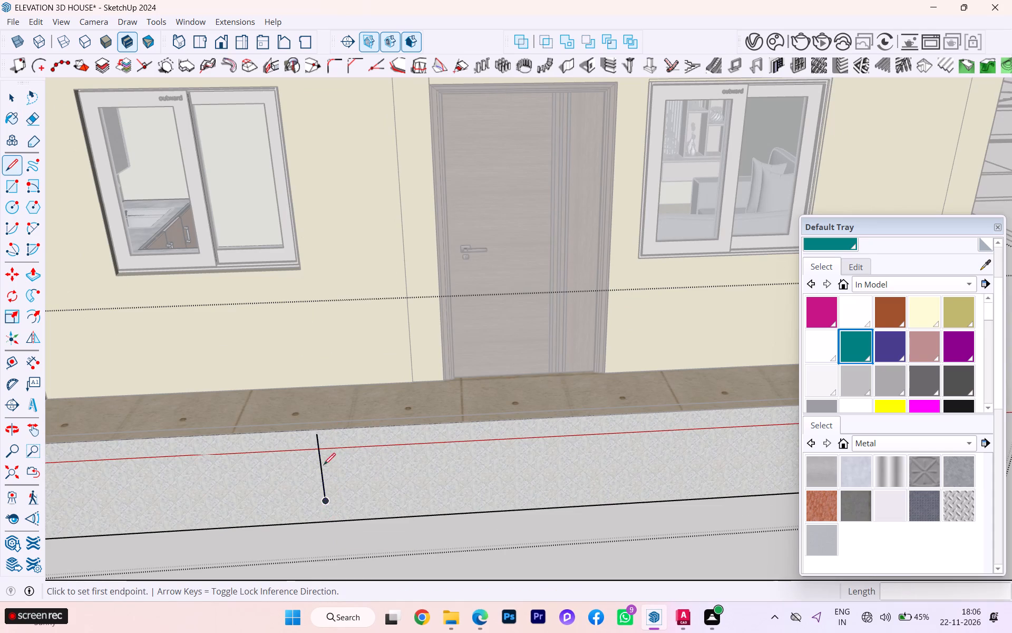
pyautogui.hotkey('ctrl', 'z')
# Draw a closed rectangle of lines about 9' 1" wide and 2' 6" high on the plinth's front face below the entrance door.
pyautogui.scroll(2, 343, 506)
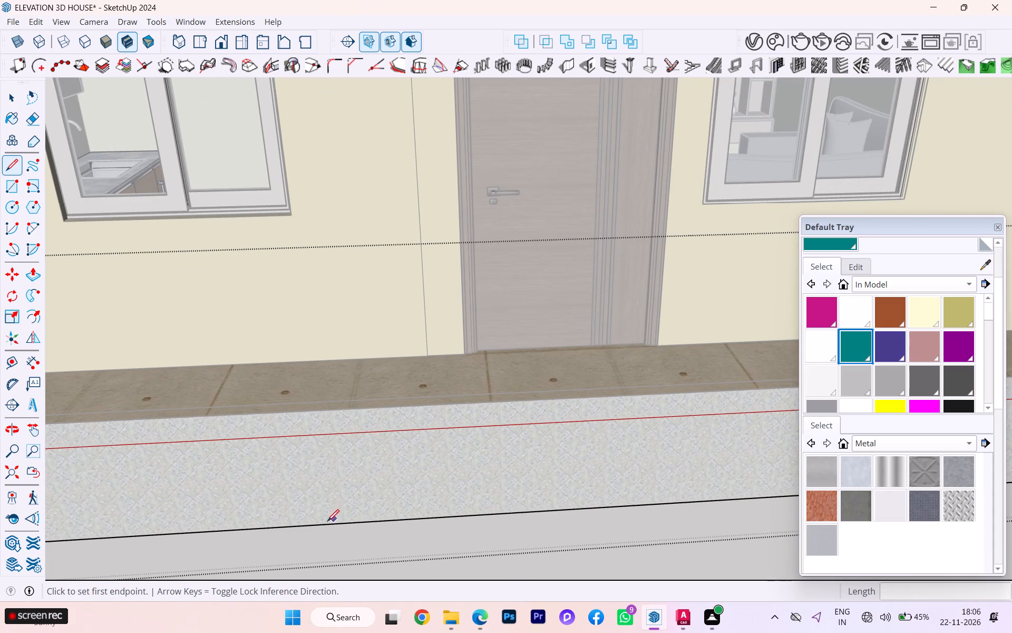
pyautogui.click(312, 527)
pyautogui.click(293, 414)
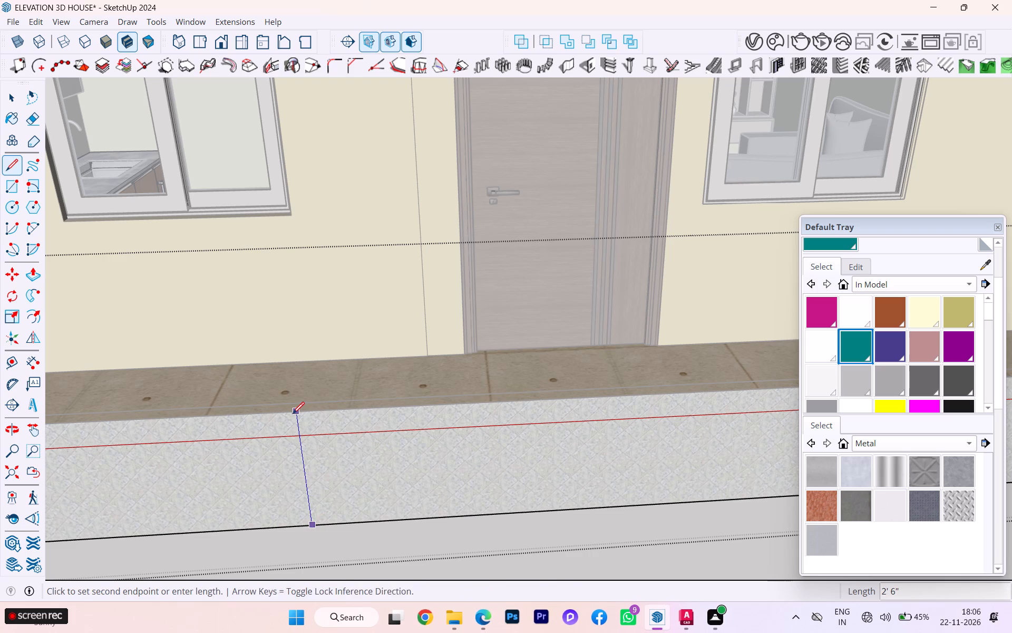
pyautogui.scroll(4, 291, 416)
pyautogui.press('`')
pyautogui.scroll(-6, 288, 455)
pyautogui.press('`')
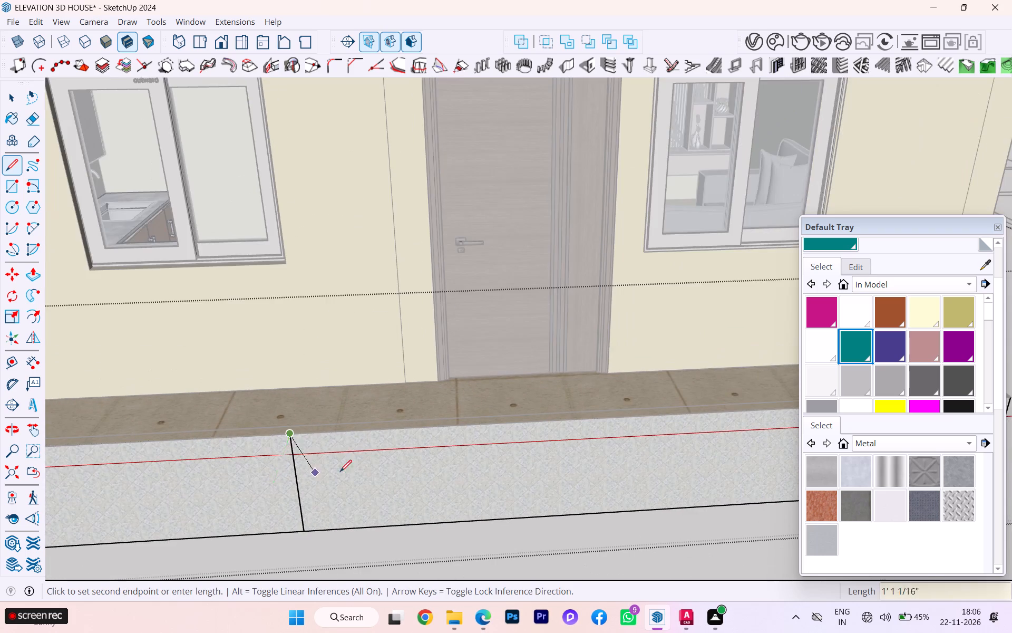
pyautogui.scroll(-4, 355, 471)
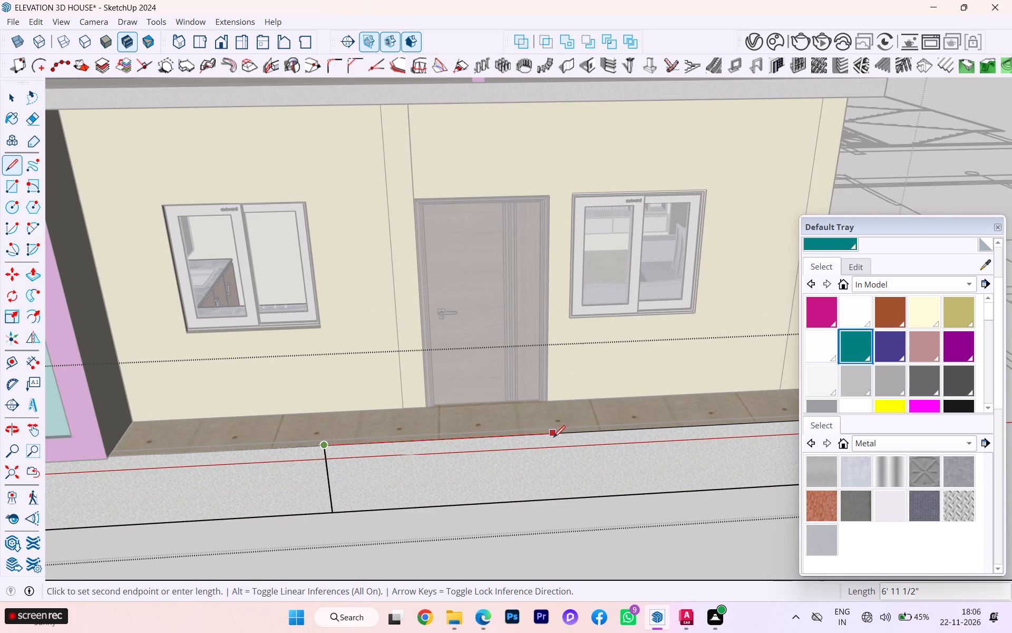
pyautogui.click(621, 435)
pyautogui.click(617, 500)
pyautogui.press('`')
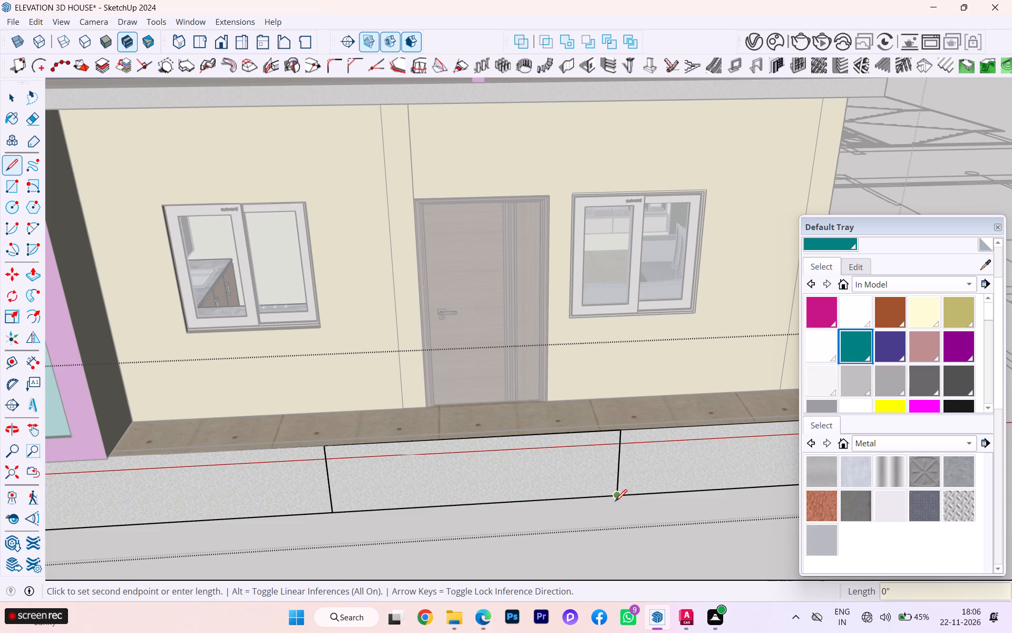
pyautogui.click(339, 513)
pyautogui.press('`')
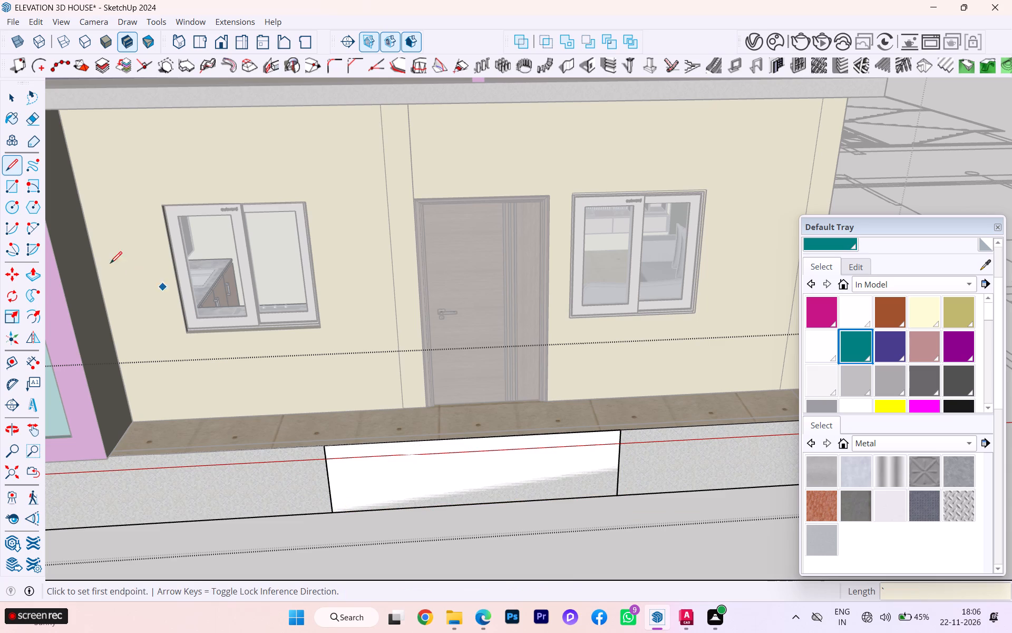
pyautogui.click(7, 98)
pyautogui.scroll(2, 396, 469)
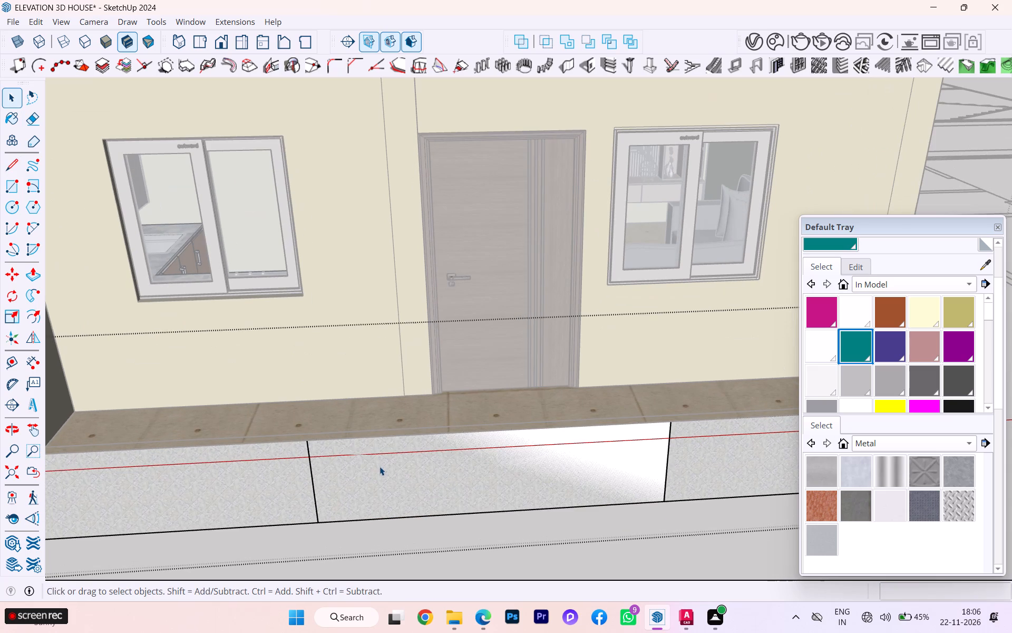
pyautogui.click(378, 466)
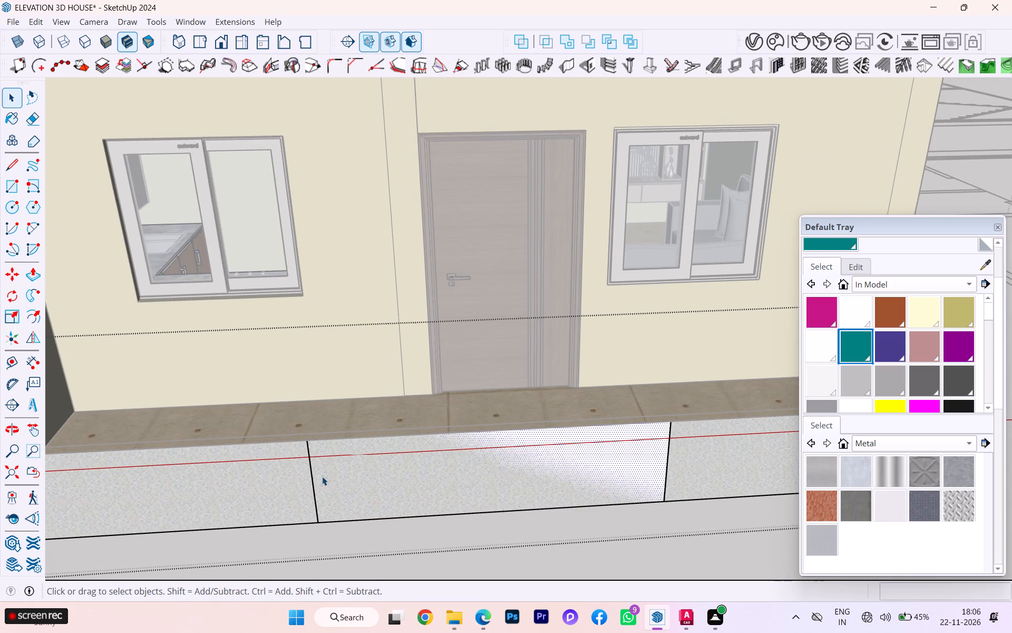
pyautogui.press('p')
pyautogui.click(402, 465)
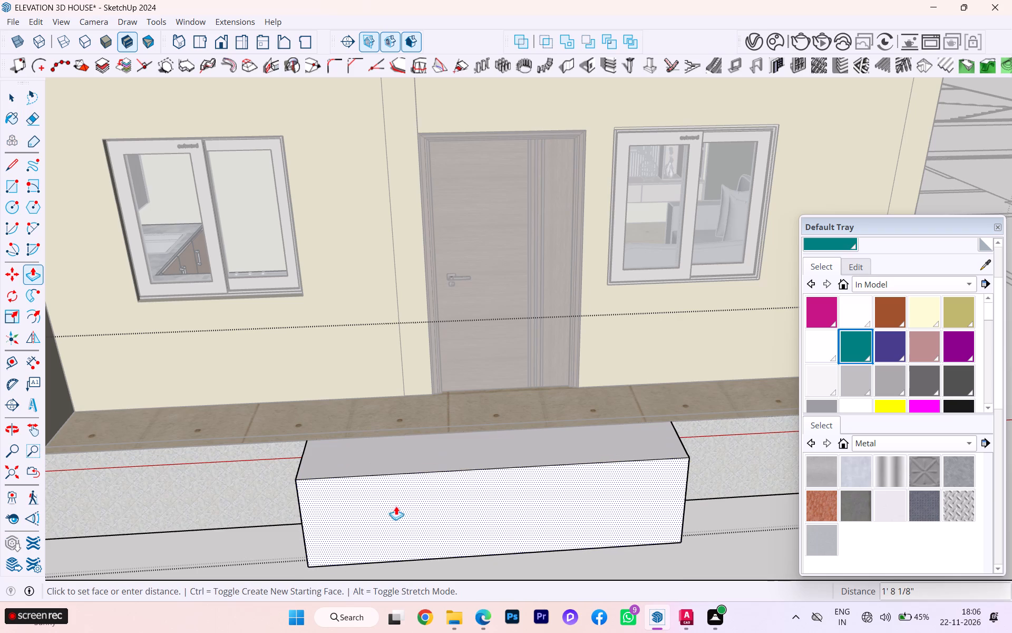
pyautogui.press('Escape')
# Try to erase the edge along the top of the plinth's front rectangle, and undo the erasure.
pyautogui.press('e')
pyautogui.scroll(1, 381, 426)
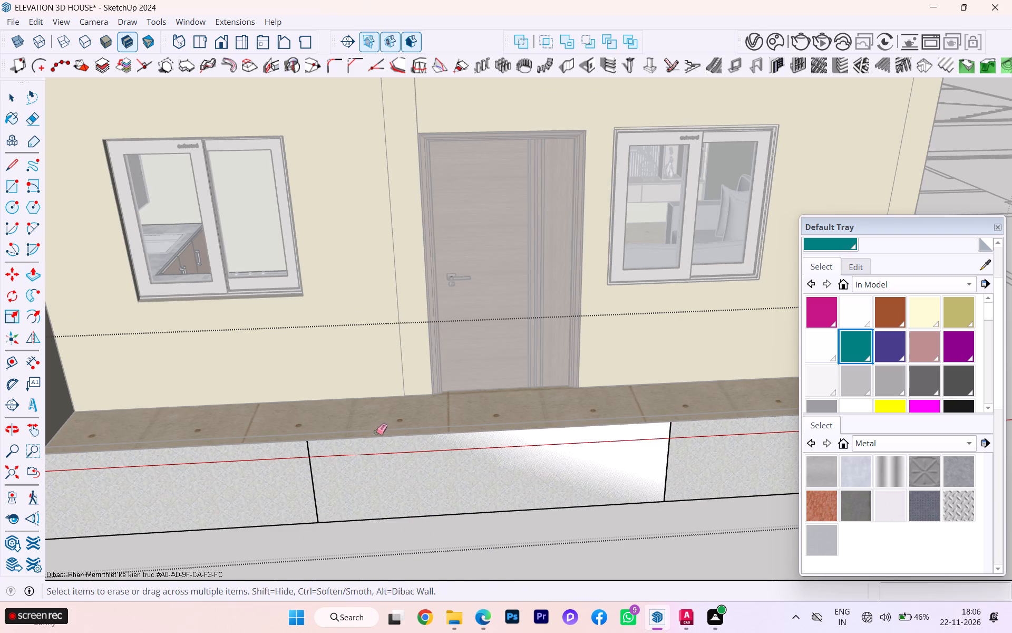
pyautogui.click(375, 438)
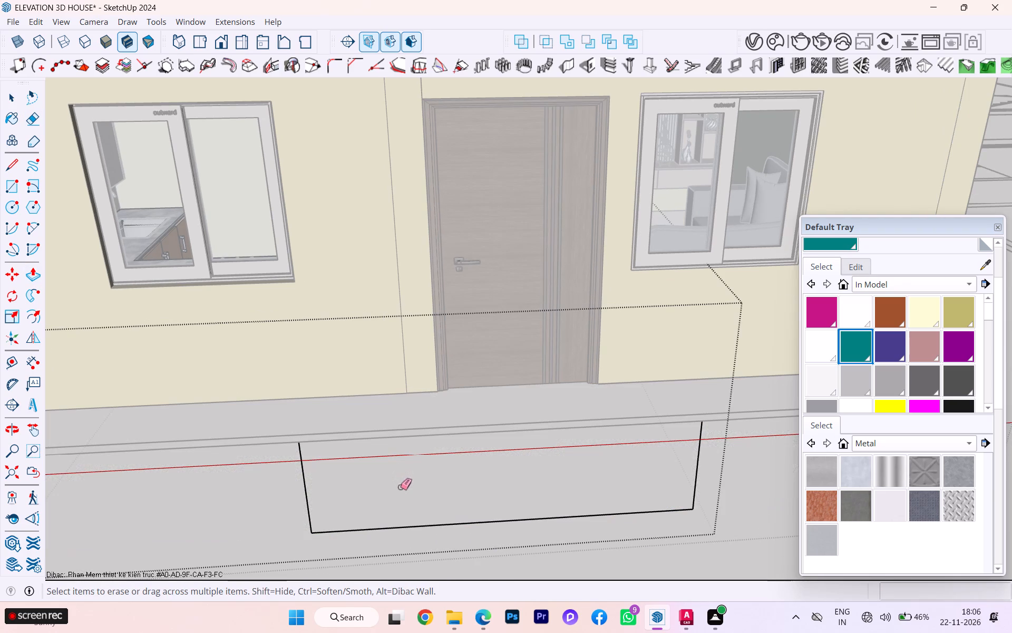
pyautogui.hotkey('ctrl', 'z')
# Pull the rectangular face below the entrance door out about 2' 8" from the plinth to form a step block.
pyautogui.scroll(-2, 408, 504)
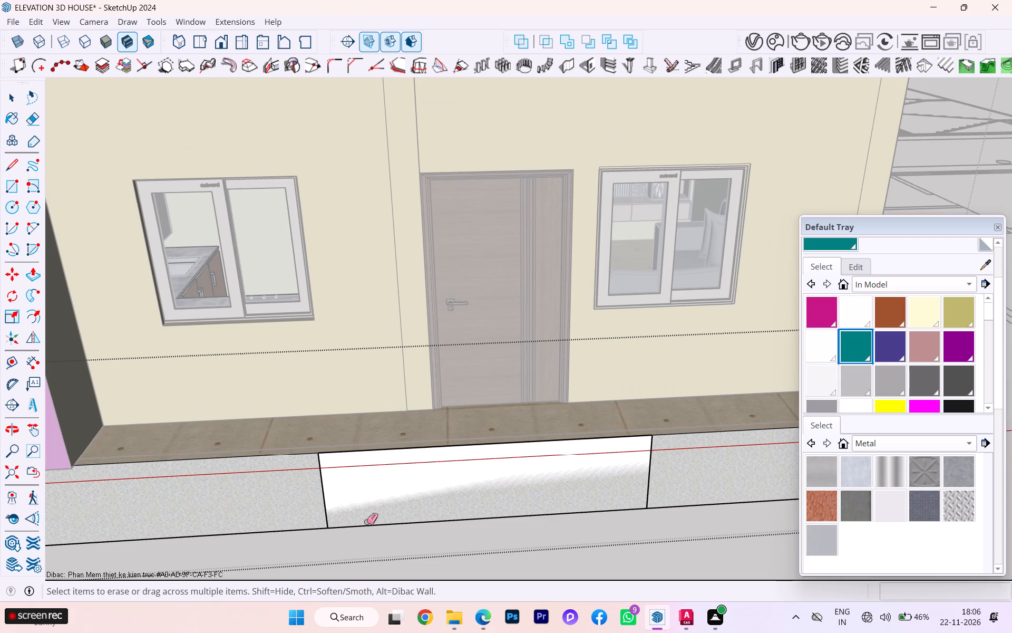
pyautogui.press('p')
pyautogui.click(374, 496)
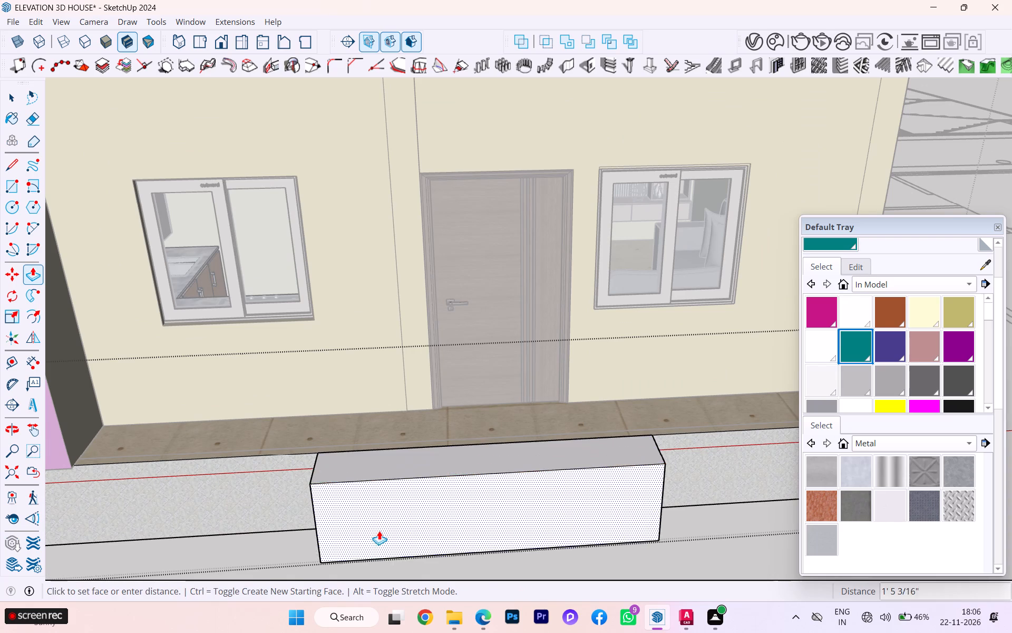
pyautogui.scroll(-2, 380, 522)
pyautogui.scroll(3, 380, 521)
pyautogui.scroll(-4, 380, 520)
pyautogui.scroll(1, 383, 505)
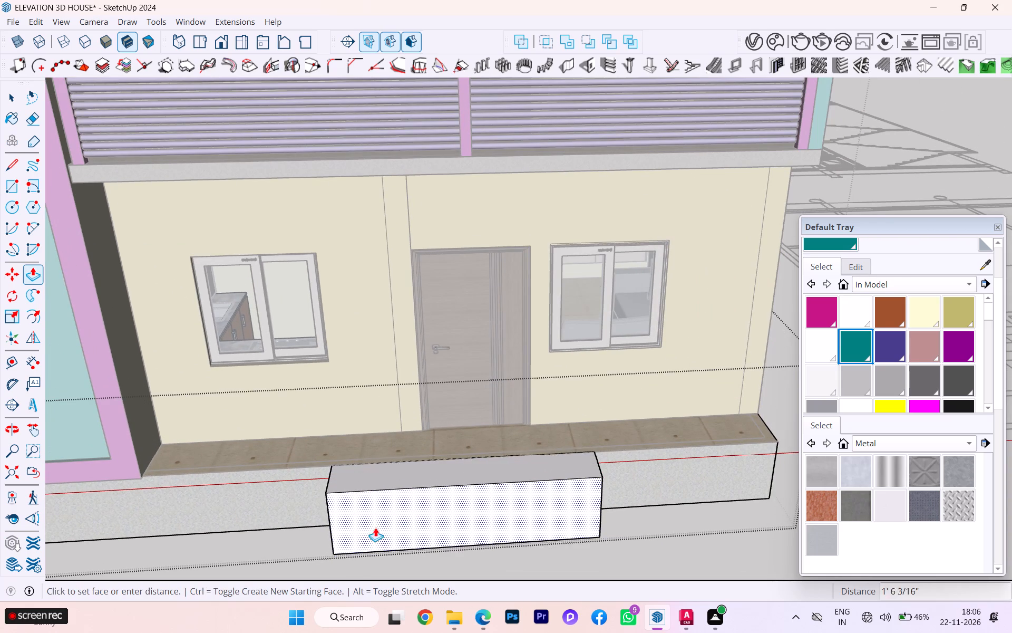
pyautogui.click(364, 550)
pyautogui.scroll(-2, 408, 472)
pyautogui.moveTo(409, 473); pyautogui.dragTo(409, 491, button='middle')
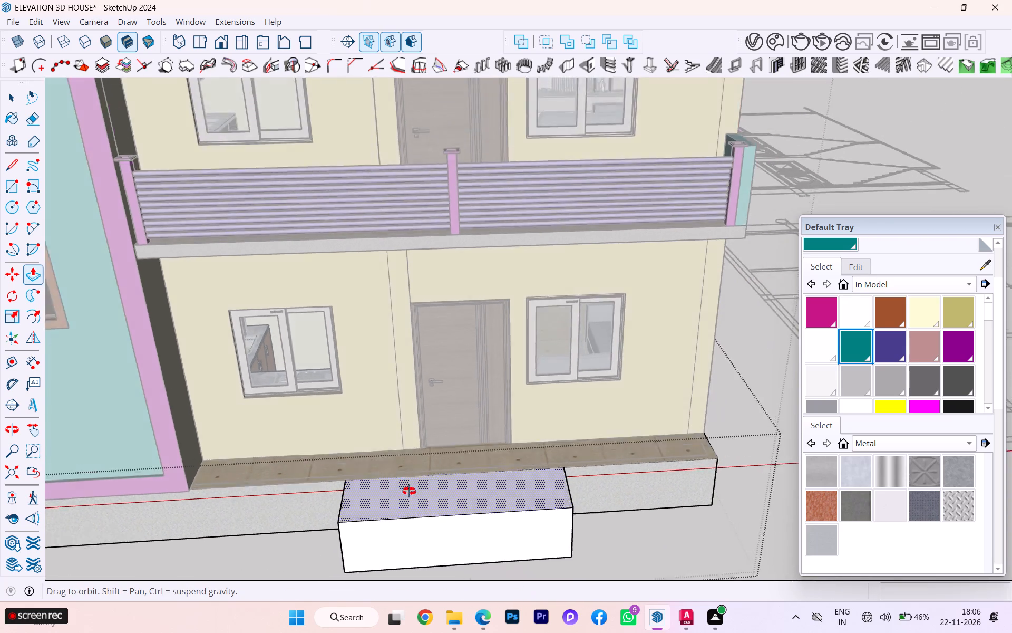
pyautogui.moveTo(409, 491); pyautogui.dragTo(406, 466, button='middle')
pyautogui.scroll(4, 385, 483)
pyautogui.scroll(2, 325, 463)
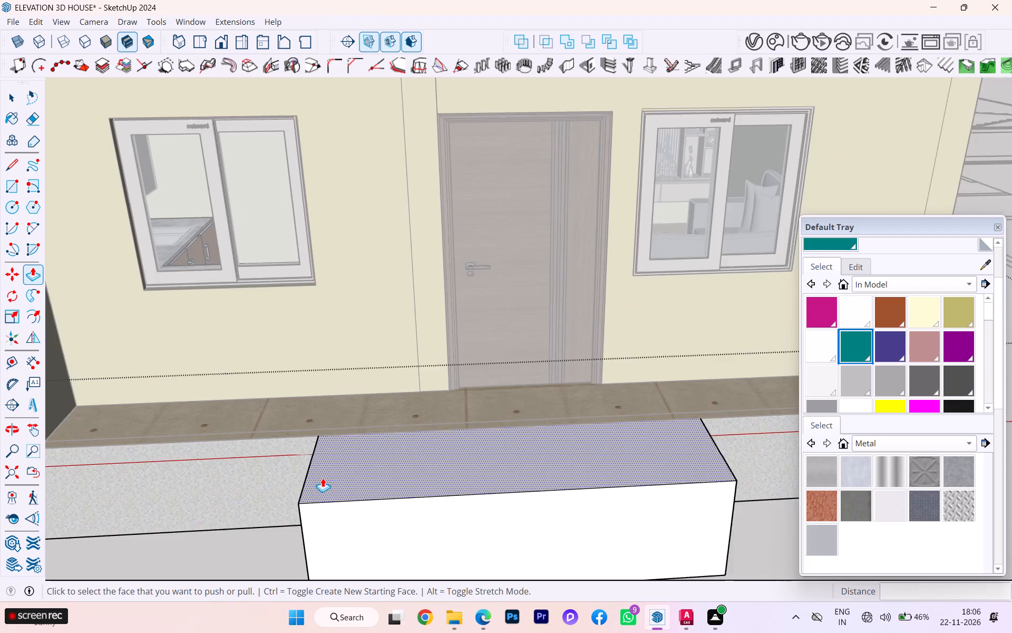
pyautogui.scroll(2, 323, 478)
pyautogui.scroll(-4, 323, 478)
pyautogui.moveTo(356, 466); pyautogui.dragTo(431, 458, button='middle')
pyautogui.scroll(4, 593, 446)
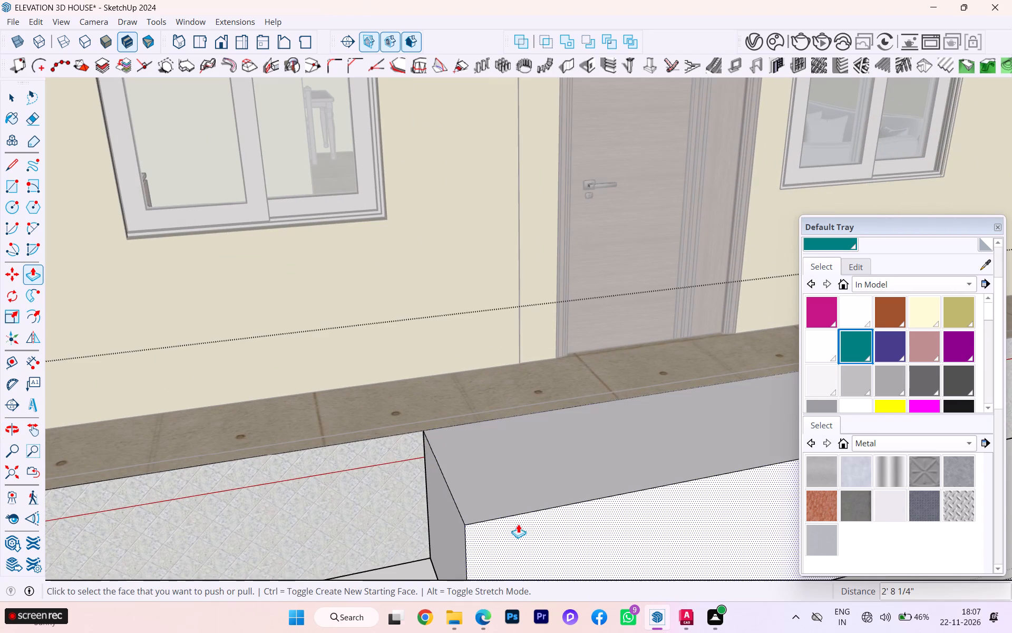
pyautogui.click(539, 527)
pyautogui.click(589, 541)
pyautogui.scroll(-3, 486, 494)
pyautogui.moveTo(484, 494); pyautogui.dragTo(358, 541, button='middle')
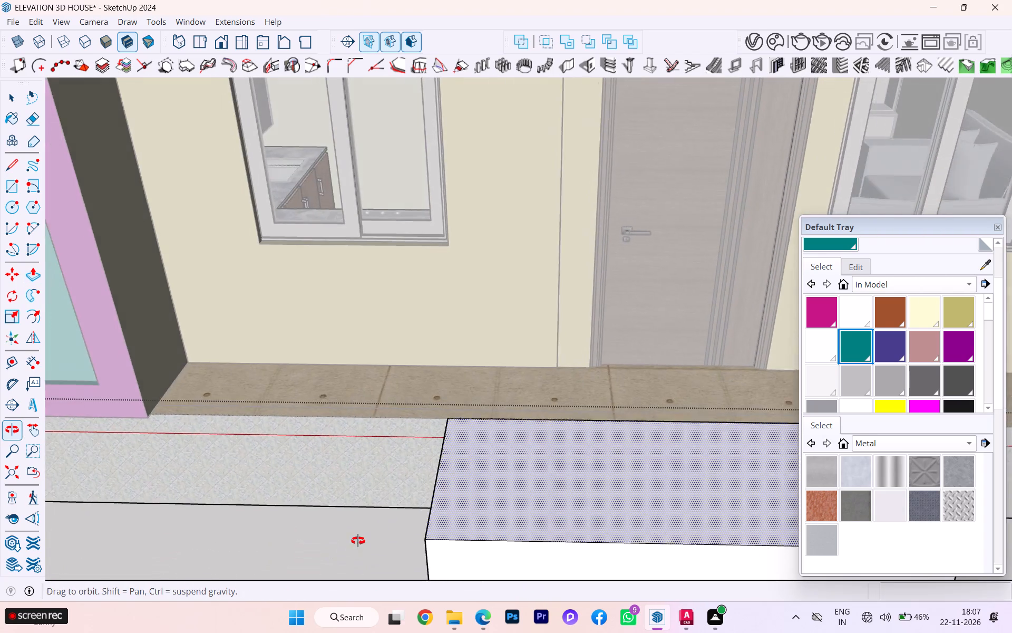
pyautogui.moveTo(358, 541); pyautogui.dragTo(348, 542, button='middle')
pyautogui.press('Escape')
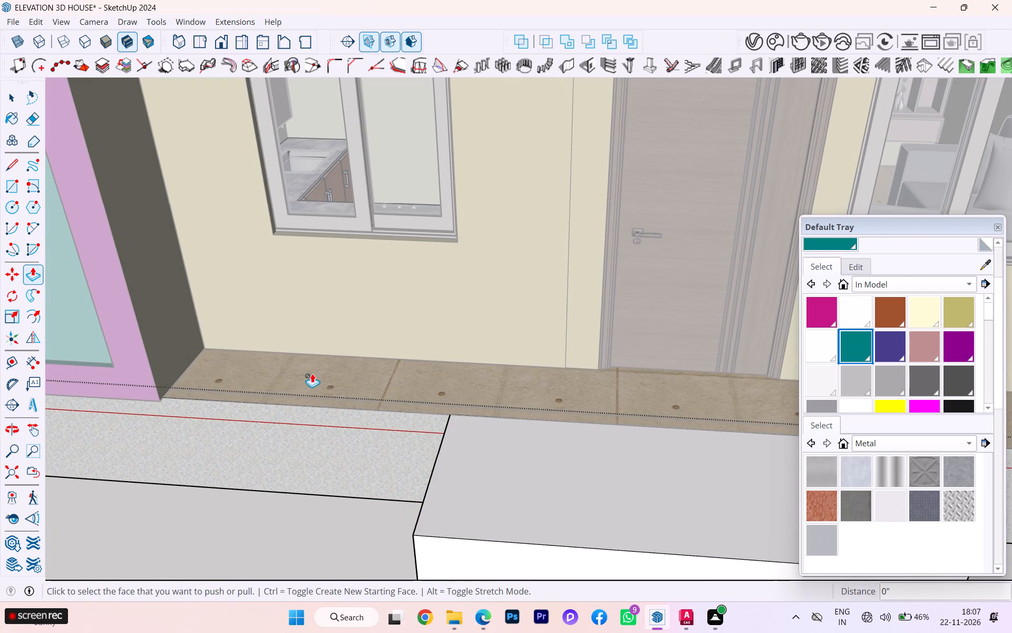
# Copy the step block's bottom front edge up to its top front edge, dividing the distance by 3 for equal risers.
pyautogui.click(14, 99)
pyautogui.scroll(-1, 232, 204)
pyautogui.scroll(3, 252, 213)
pyautogui.scroll(-2, 314, 237)
pyautogui.scroll(-2, 473, 365)
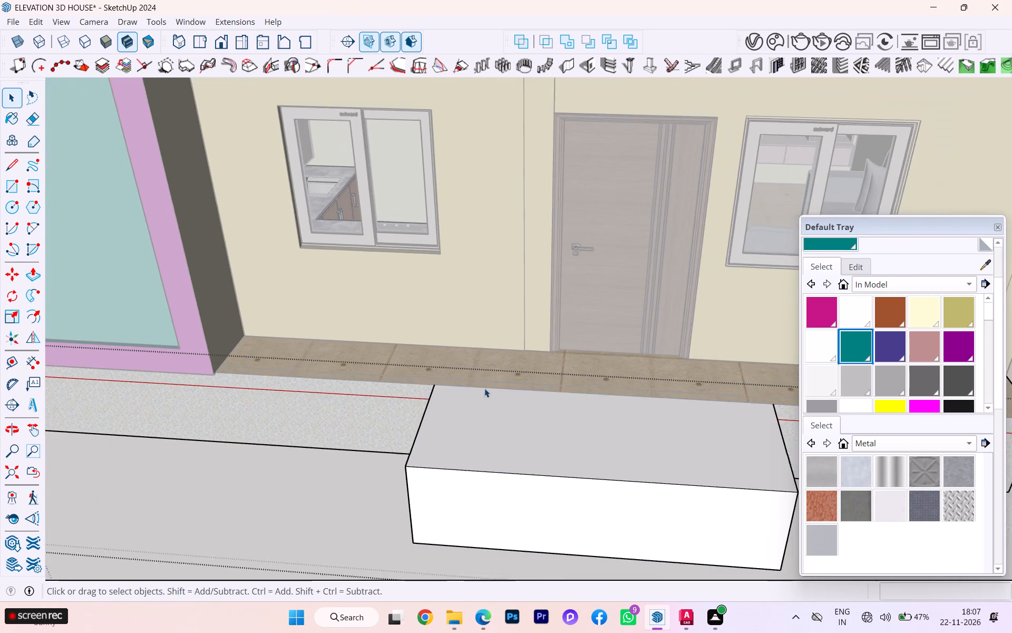
pyautogui.scroll(3, 455, 509)
pyautogui.click(412, 511)
pyautogui.click(427, 531)
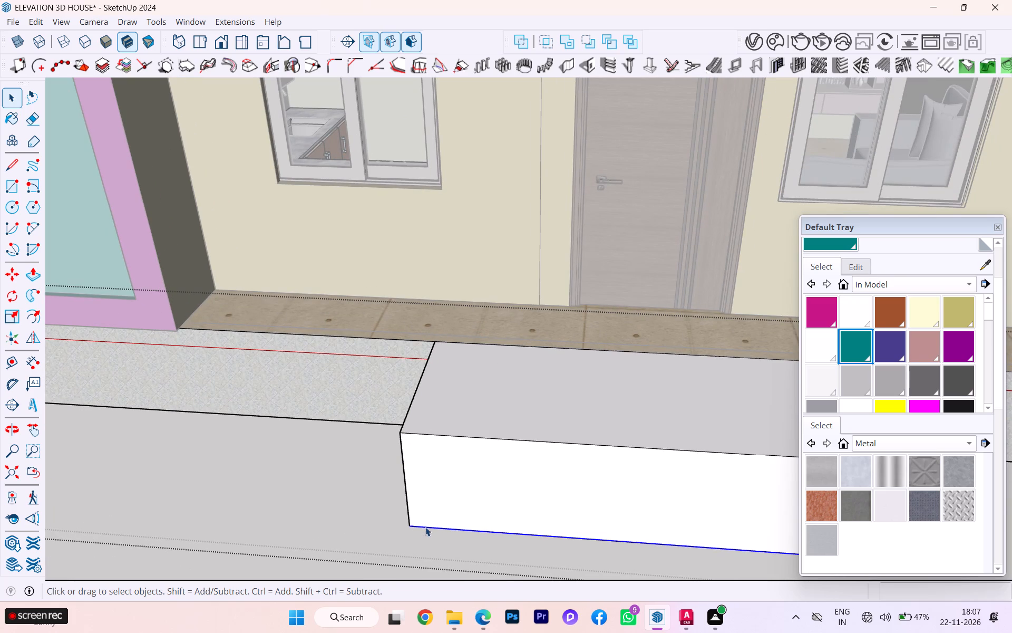
pyautogui.press('m')
pyautogui.press('Return')
pyautogui.click(409, 530)
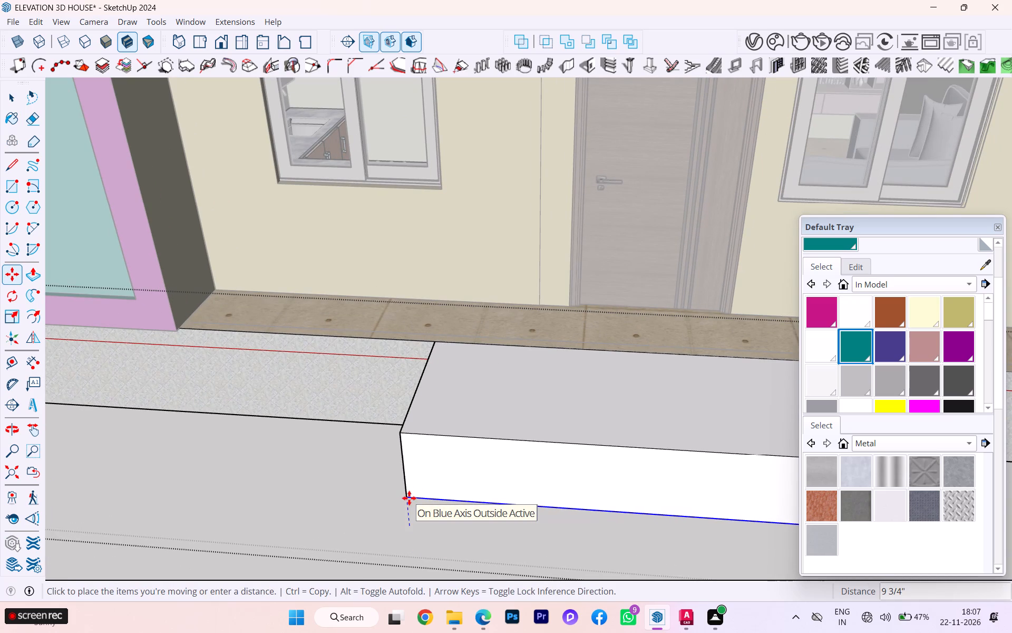
pyautogui.scroll(3, 400, 449)
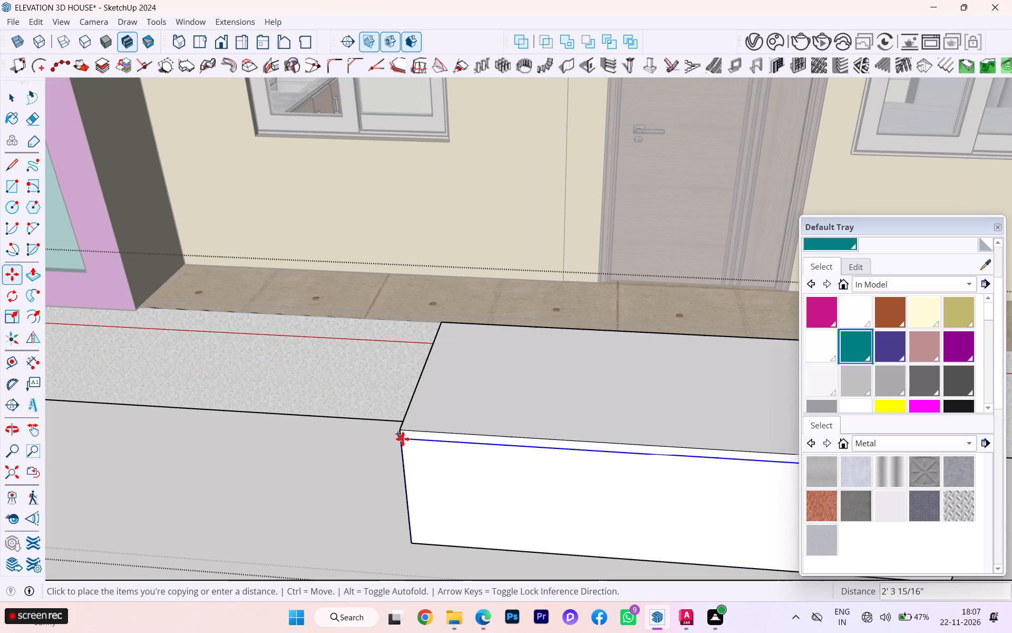
pyautogui.click(404, 431)
pyautogui.press('/')
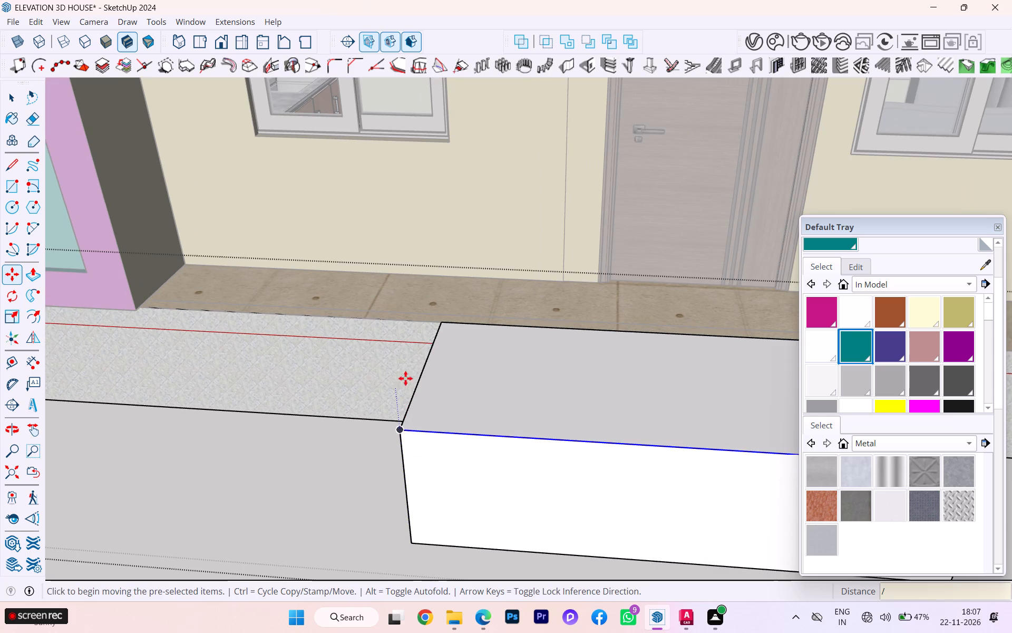
pyautogui.press('3')
pyautogui.press('Return')
pyautogui.scroll(1, 417, 498)
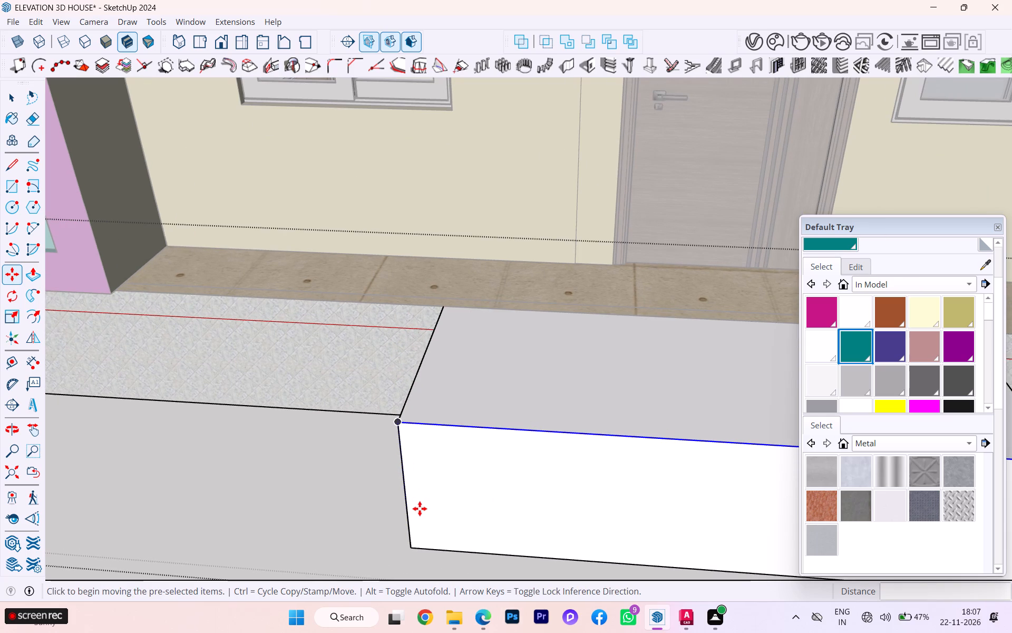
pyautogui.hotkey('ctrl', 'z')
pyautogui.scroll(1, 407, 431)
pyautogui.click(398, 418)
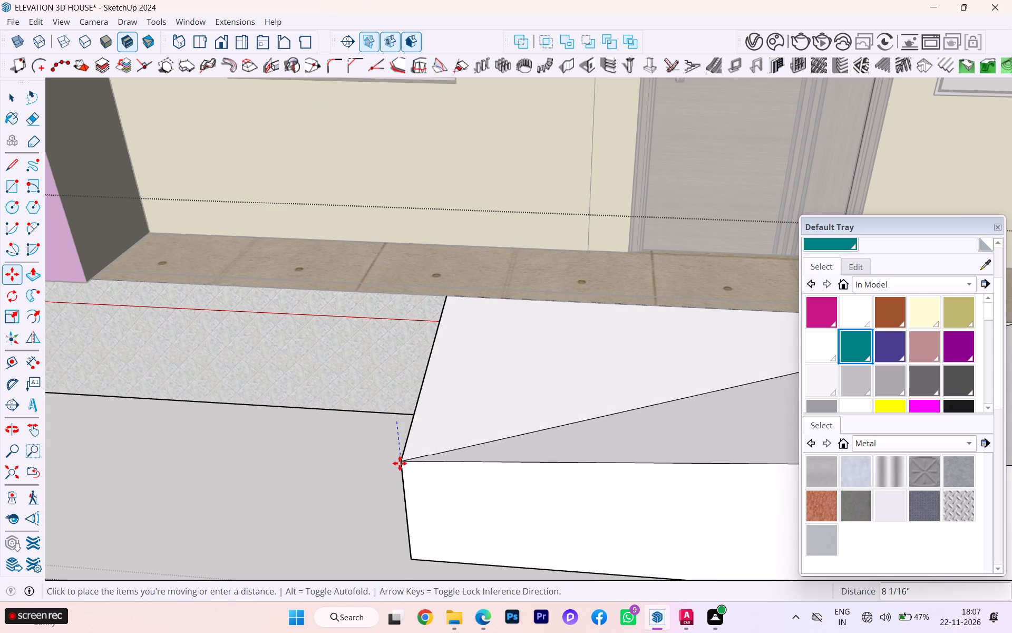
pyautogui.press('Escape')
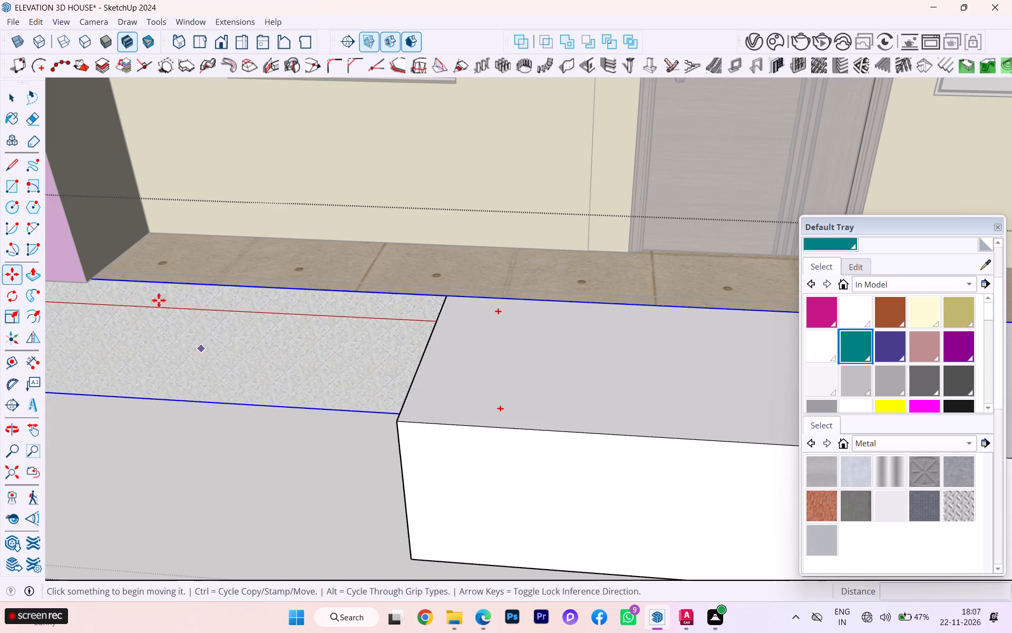
# Copy the step block's top front edge down 2' 6" to its bottom front edge, dividing the distance by 3 for equal risers.
pyautogui.click(19, 98)
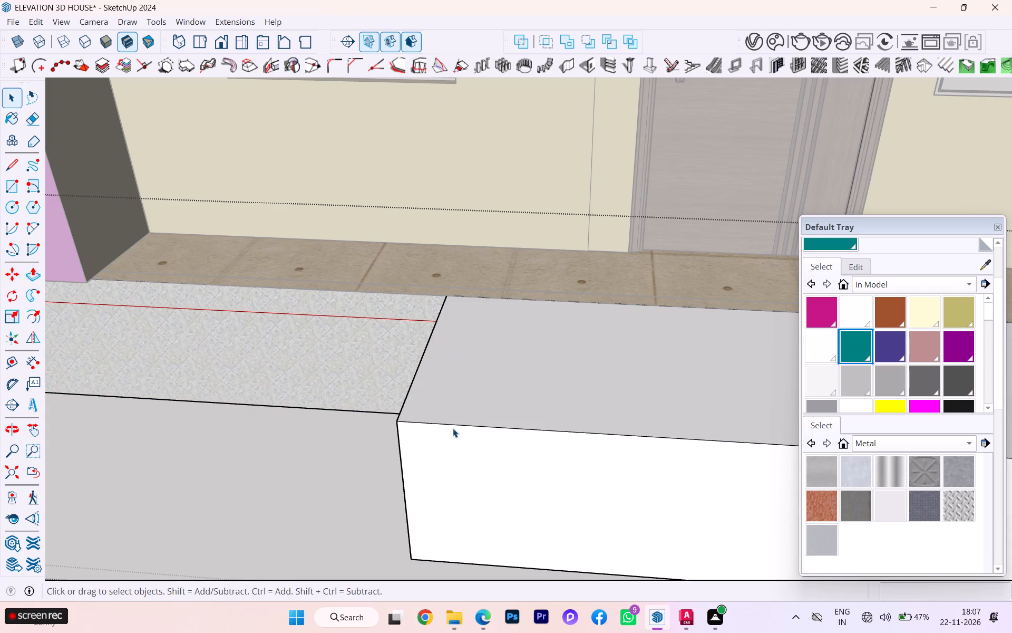
pyautogui.click(453, 427)
pyautogui.press('m')
pyautogui.press('Return')
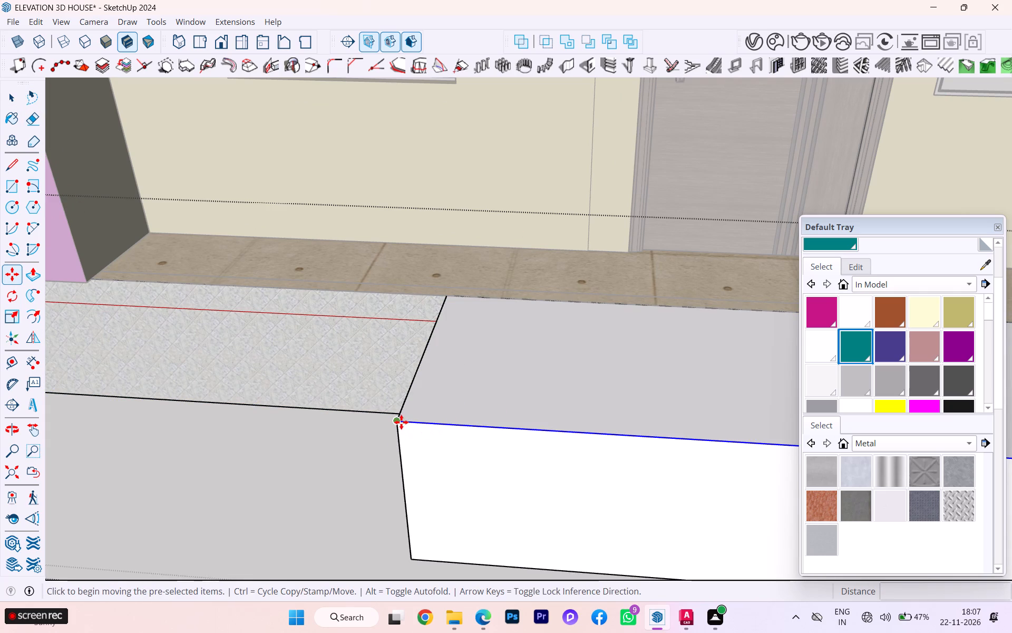
pyautogui.click(401, 422)
pyautogui.click(414, 559)
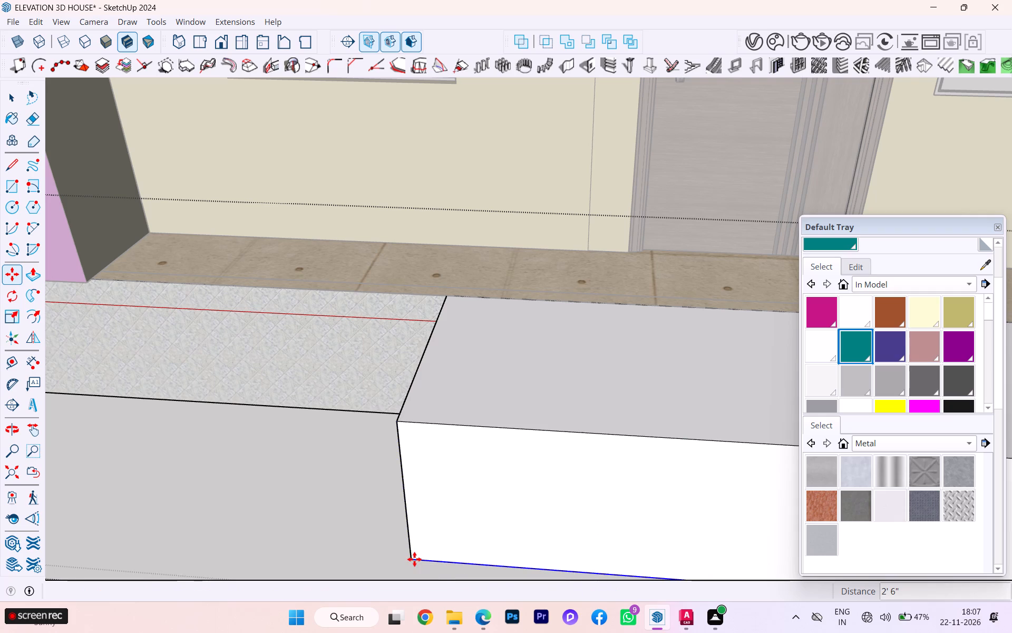
pyautogui.write('/3')
pyautogui.press('Return')
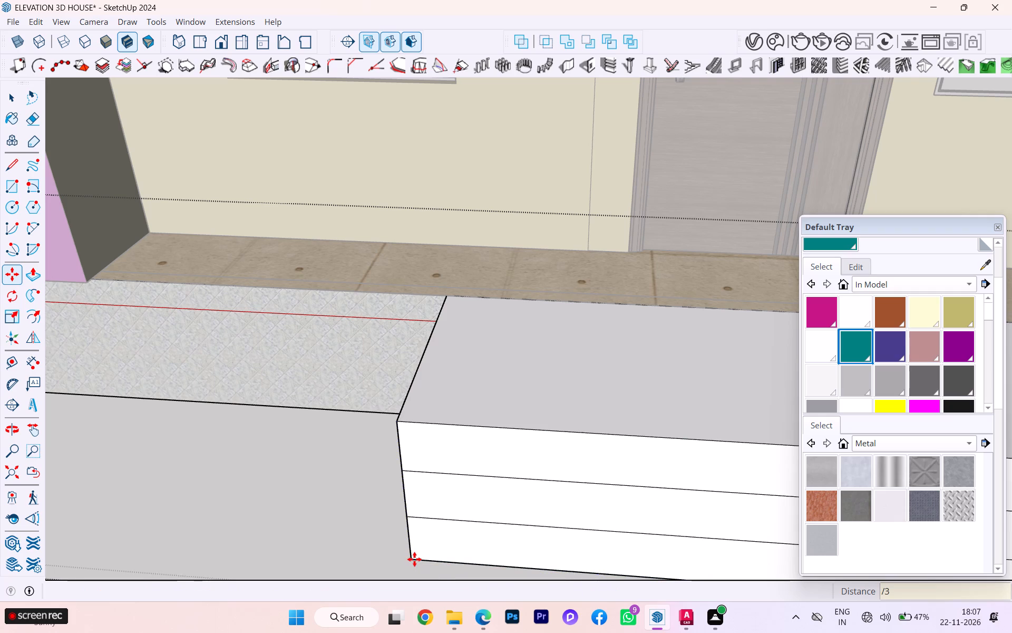
# Push the step block's top riser back towards the door and the middle riser back about 10" to form three treads.
pyautogui.scroll(1, 593, 286)
pyautogui.press('p')
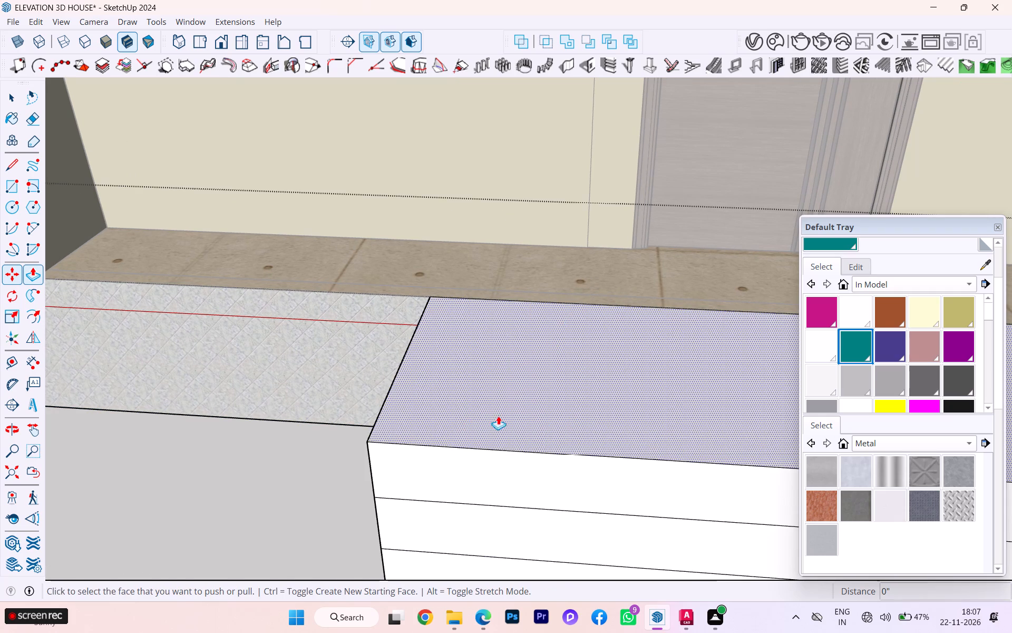
pyautogui.click(482, 456)
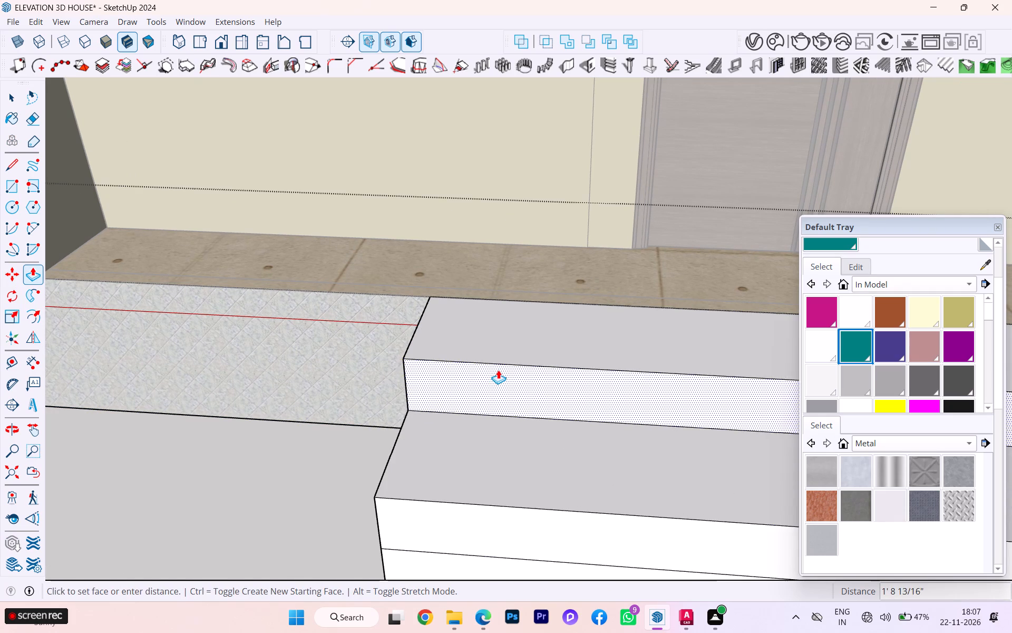
pyautogui.click(498, 358)
pyautogui.click(481, 517)
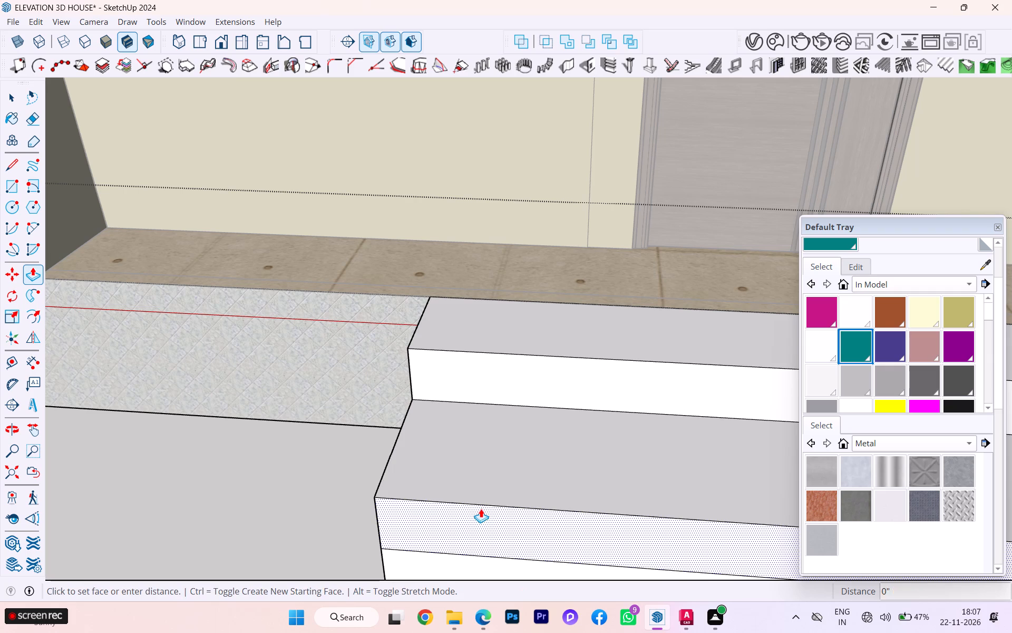
pyautogui.click(485, 470)
# Adjust the top tread by about 1/16" to align with the plinth's top edge.
pyautogui.scroll(-6, 314, 362)
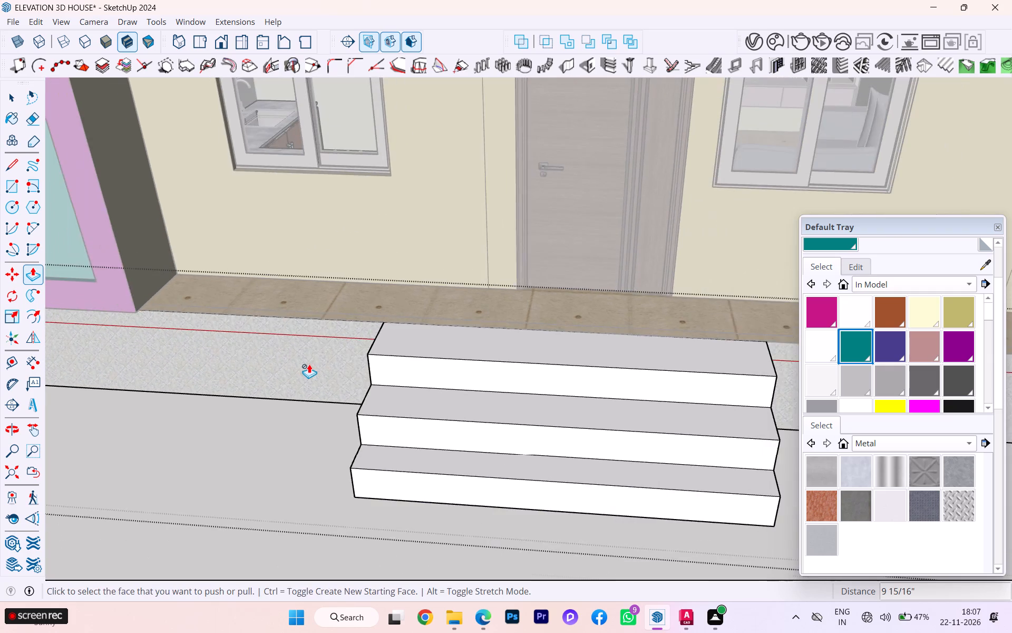
pyautogui.moveTo(309, 364); pyautogui.dragTo(622, 435, button='middle')
pyautogui.scroll(4, 532, 410)
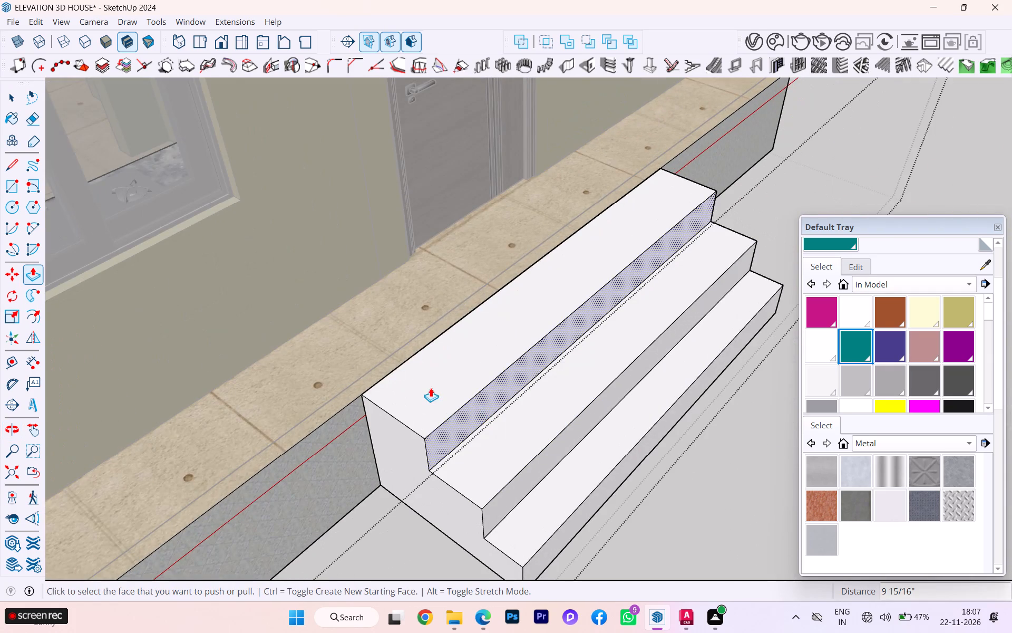
pyautogui.scroll(2, 455, 401)
pyautogui.scroll(-1, 455, 401)
pyautogui.scroll(3, 455, 401)
pyautogui.click(381, 370)
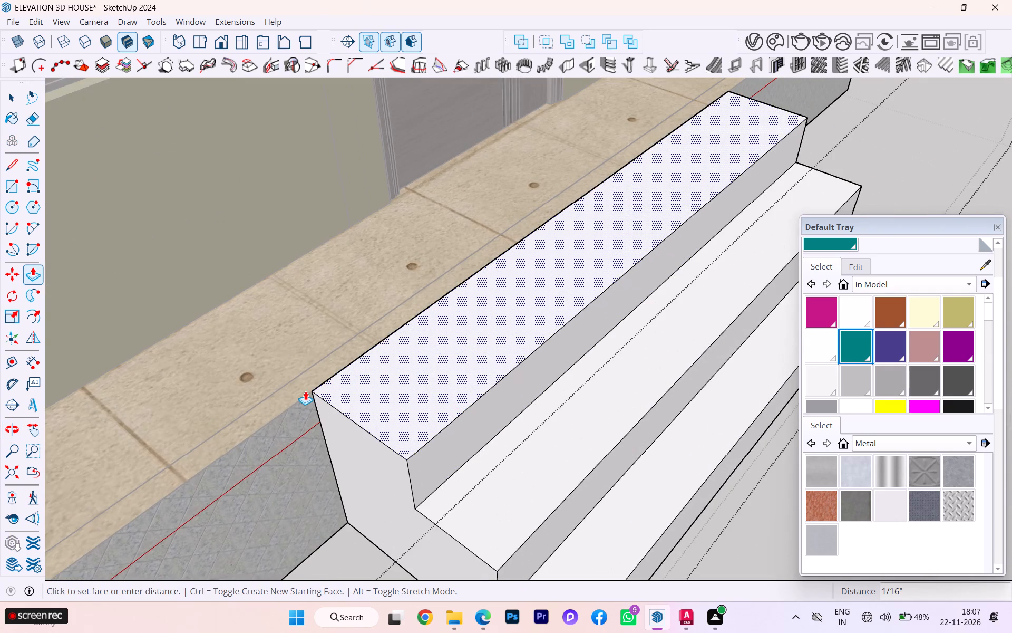
pyautogui.click(305, 391)
# Pull the bottom riser of the entrance steps outward about 3 3/8" to deepen the lowest tread.
pyautogui.scroll(1, 549, 415)
pyautogui.moveTo(394, 407); pyautogui.dragTo(227, 375, button='middle')
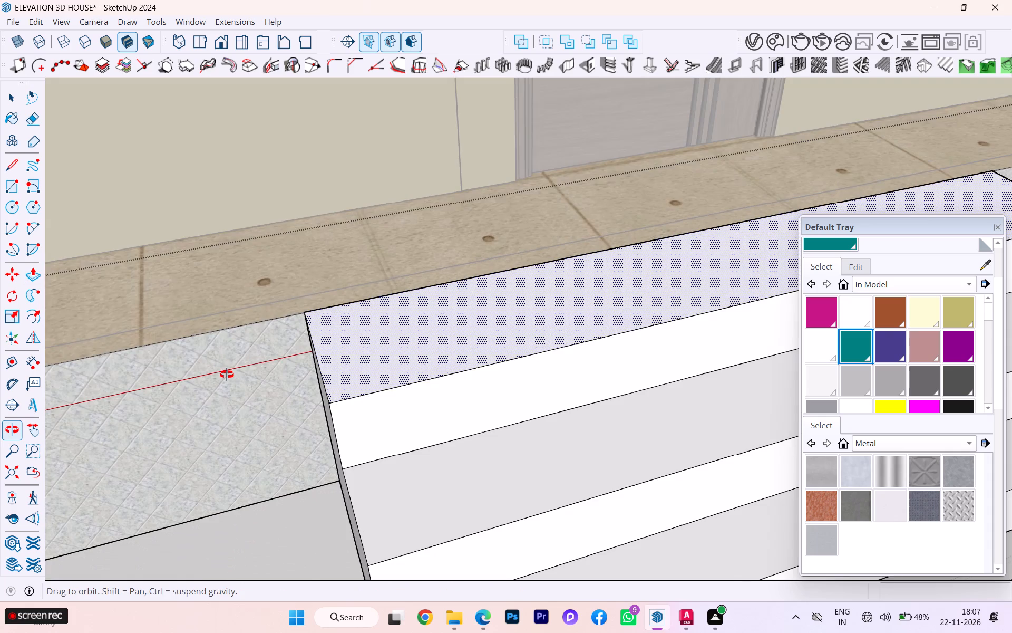
pyautogui.moveTo(227, 375); pyautogui.dragTo(227, 373, button='middle')
pyautogui.scroll(-2, 487, 333)
pyautogui.scroll(2, 500, 323)
pyautogui.scroll(-3, 455, 328)
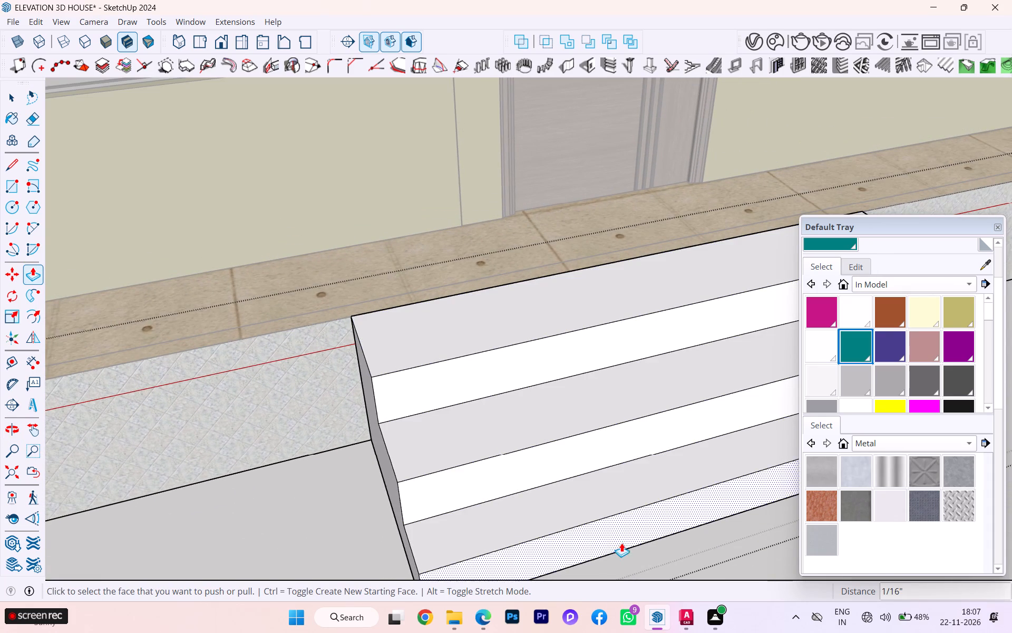
pyautogui.click(616, 538)
pyautogui.click(626, 552)
# Open the plinth's nested group for editing and select its front face beside the entrance steps.
pyautogui.scroll(-5, 463, 314)
pyautogui.moveTo(546, 319); pyautogui.dragTo(363, 326, button='middle')
pyautogui.scroll(-1, 544, 319)
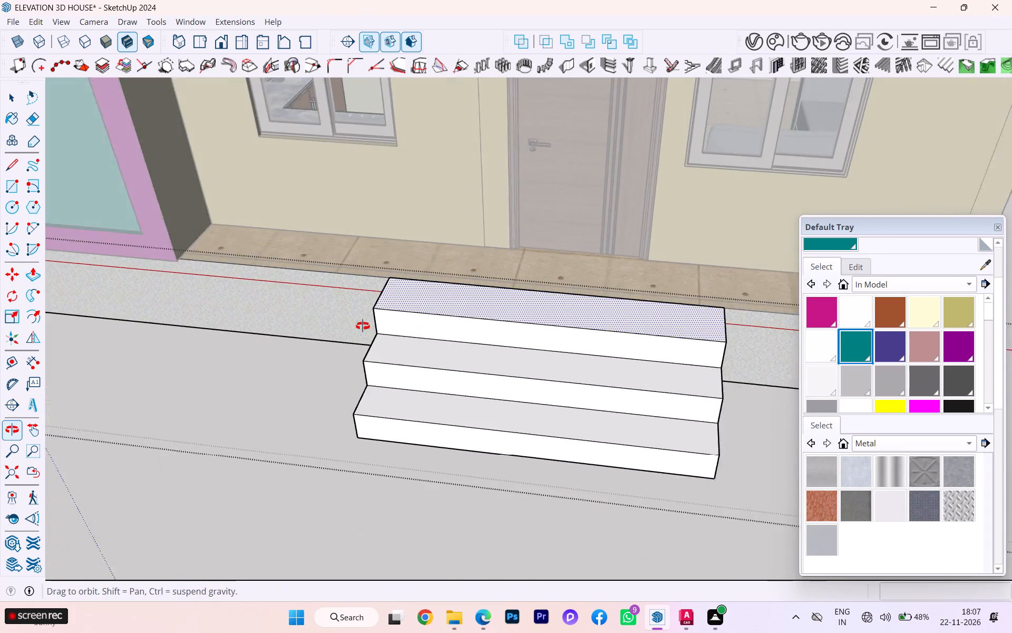
pyautogui.moveTo(363, 326); pyautogui.dragTo(363, 327, button='middle')
pyautogui.scroll(-9, 712, 325)
pyautogui.scroll(1, 463, 324)
pyautogui.scroll(-3, 472, 321)
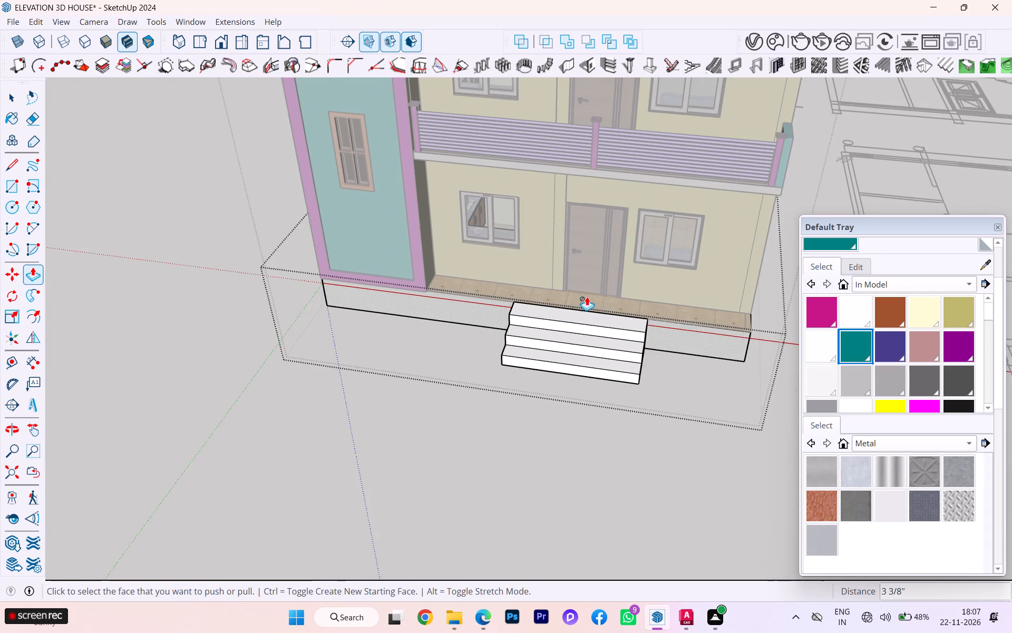
pyautogui.click(8, 102)
pyautogui.click(245, 310)
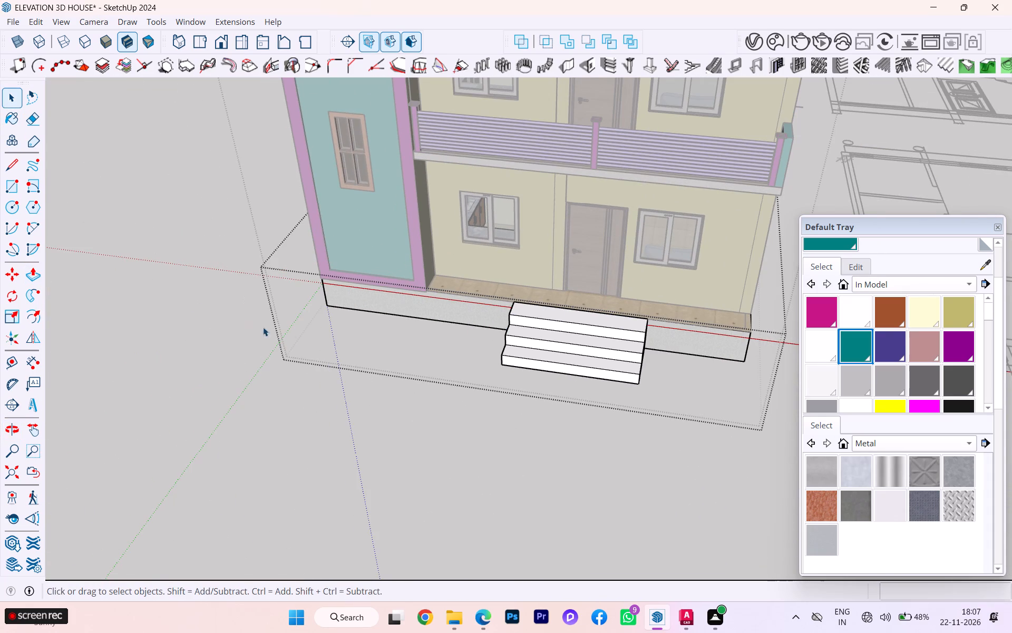
pyautogui.scroll(2, 293, 334)
pyautogui.scroll(4, 475, 301)
pyautogui.scroll(-1, 472, 300)
pyautogui.scroll(1, 472, 300)
pyautogui.doubleClick(451, 302)
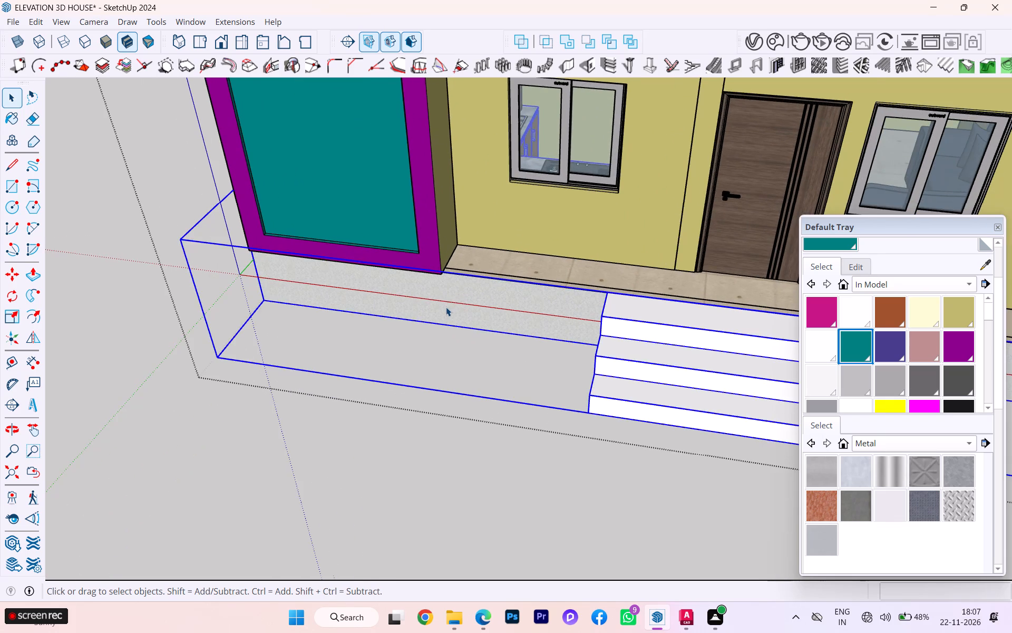
pyautogui.click(446, 307)
pyautogui.click(442, 305)
pyautogui.doubleClick(488, 303)
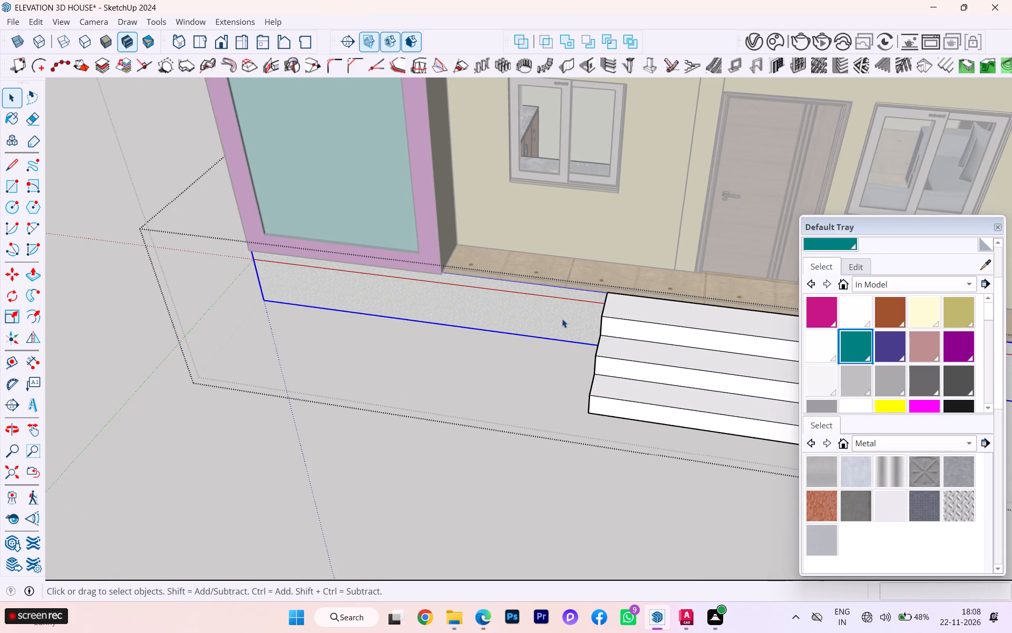
pyautogui.scroll(-3, 562, 319)
pyautogui.scroll(2, 562, 319)
pyautogui.click(511, 314)
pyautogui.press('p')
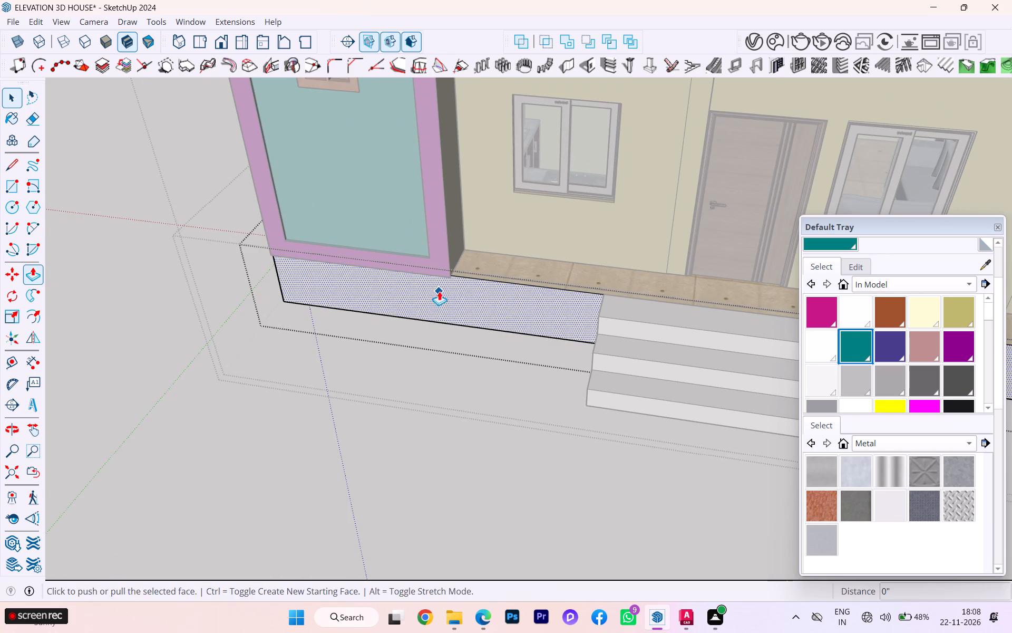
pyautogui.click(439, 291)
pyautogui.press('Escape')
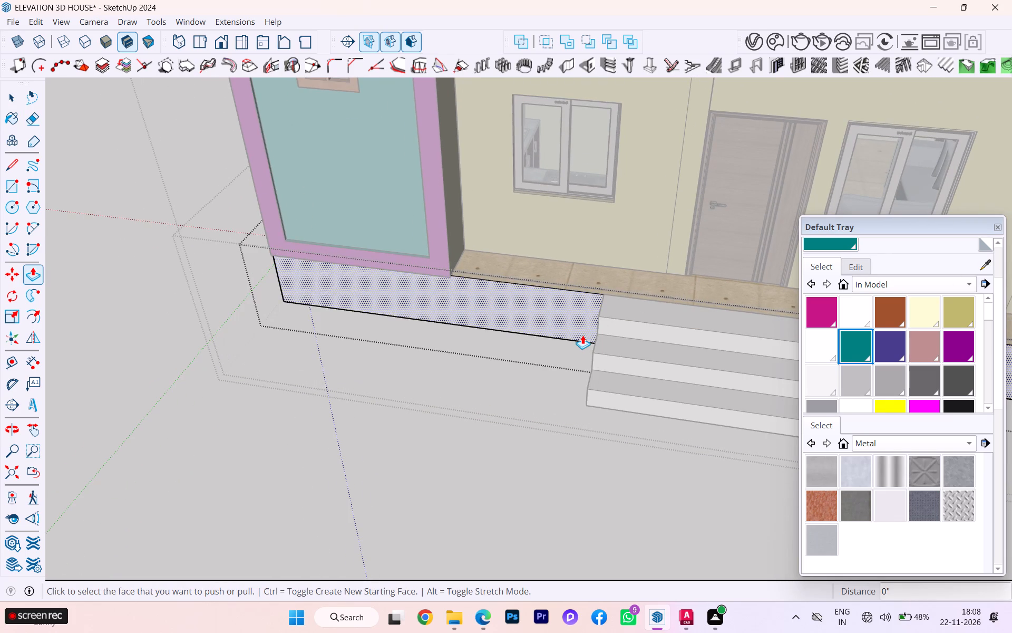
# Draw a vertical line about 2' 6" high on the plinth's front face along the steps' side nearest the teal tower.
pyautogui.scroll(1, 590, 312)
pyautogui.scroll(-1, 590, 311)
pyautogui.scroll(2, 590, 311)
pyautogui.scroll(-2, 591, 306)
pyautogui.moveTo(597, 309); pyautogui.dragTo(767, 350, button='middle')
pyautogui.press('l')
pyautogui.scroll(3, 657, 328)
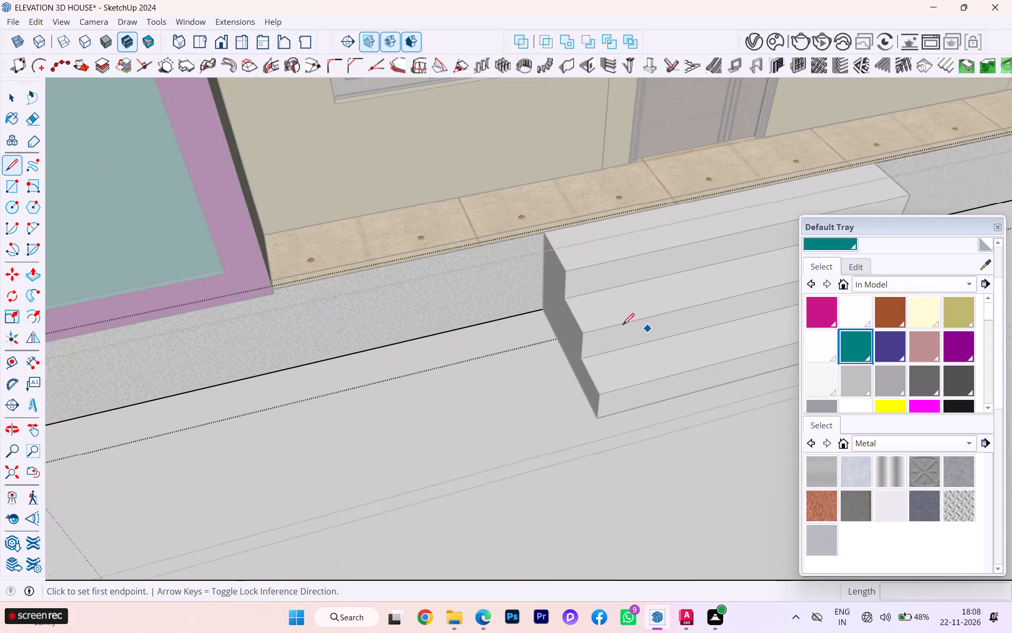
pyautogui.scroll(5, 622, 325)
pyautogui.click(544, 313)
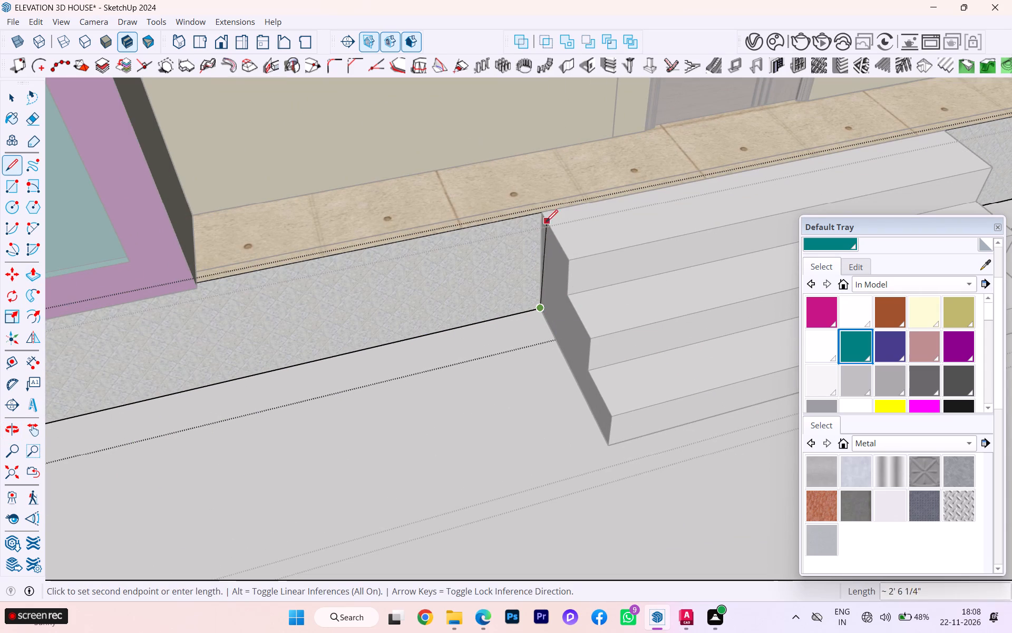
pyautogui.click(544, 218)
pyautogui.scroll(-3, 478, 257)
pyautogui.scroll(4, 482, 275)
pyautogui.scroll(-3, 485, 281)
pyautogui.scroll(1, 562, 337)
pyautogui.scroll(-2, 559, 337)
pyautogui.press('space')
pyautogui.scroll(-1, 454, 327)
pyautogui.scroll(1, 443, 327)
pyautogui.scroll(-2, 440, 327)
pyautogui.scroll(1, 388, 332)
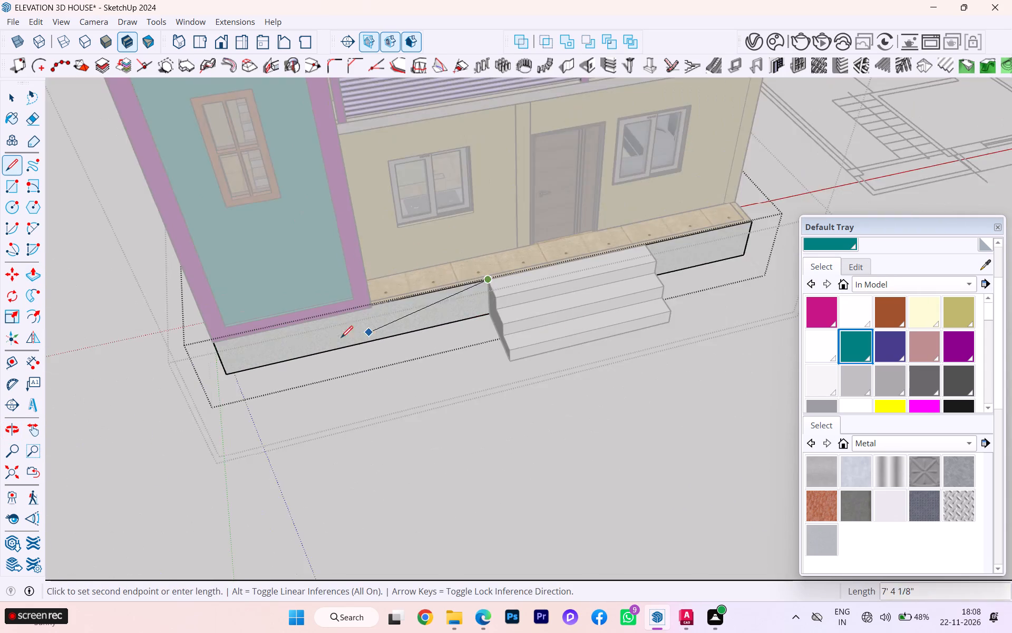
pyautogui.scroll(-2, 480, 340)
pyautogui.scroll(1, 646, 350)
pyautogui.scroll(-3, 652, 351)
pyautogui.press('Escape')
pyautogui.scroll(2, 745, 291)
pyautogui.scroll(-2, 692, 309)
# Draw a vertical line from bottom to top of the plinth's front face along the steps' other side.
pyautogui.moveTo(649, 332); pyautogui.dragTo(515, 329, button='middle')
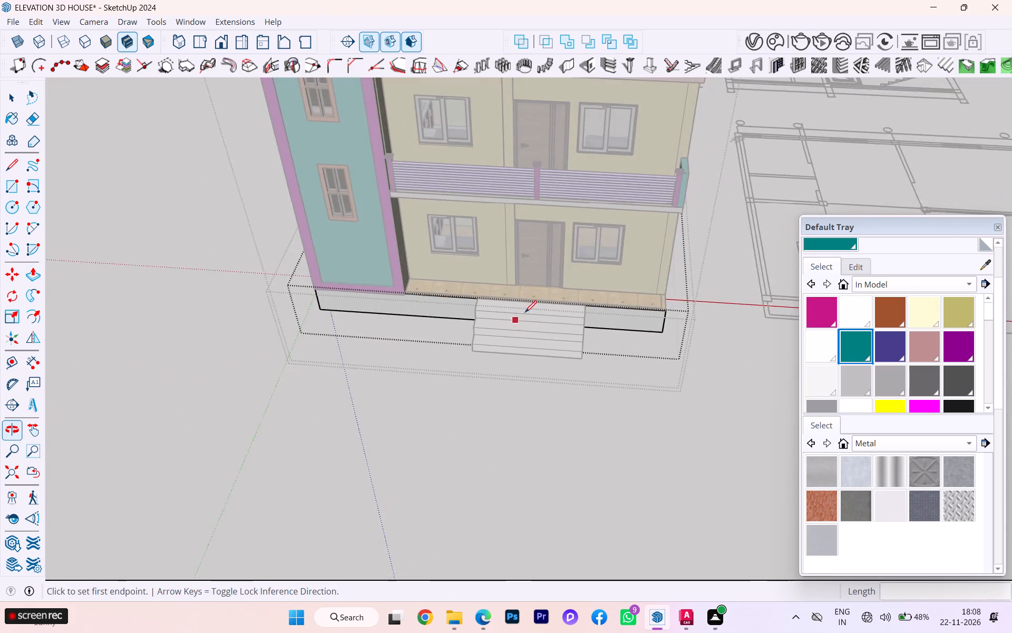
pyautogui.scroll(14, 525, 312)
pyautogui.scroll(-1, 644, 322)
pyautogui.moveTo(622, 321); pyautogui.dragTo(478, 325, button='middle')
pyautogui.scroll(3, 678, 372)
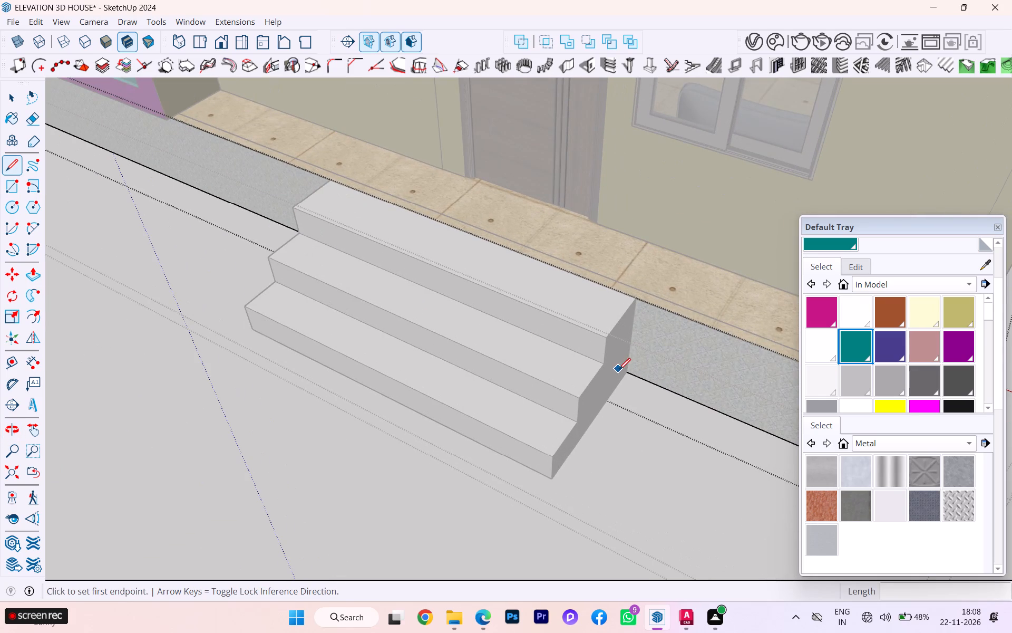
pyautogui.click(628, 372)
pyautogui.click(637, 303)
pyautogui.press('Escape')
pyautogui.scroll(-3, 680, 360)
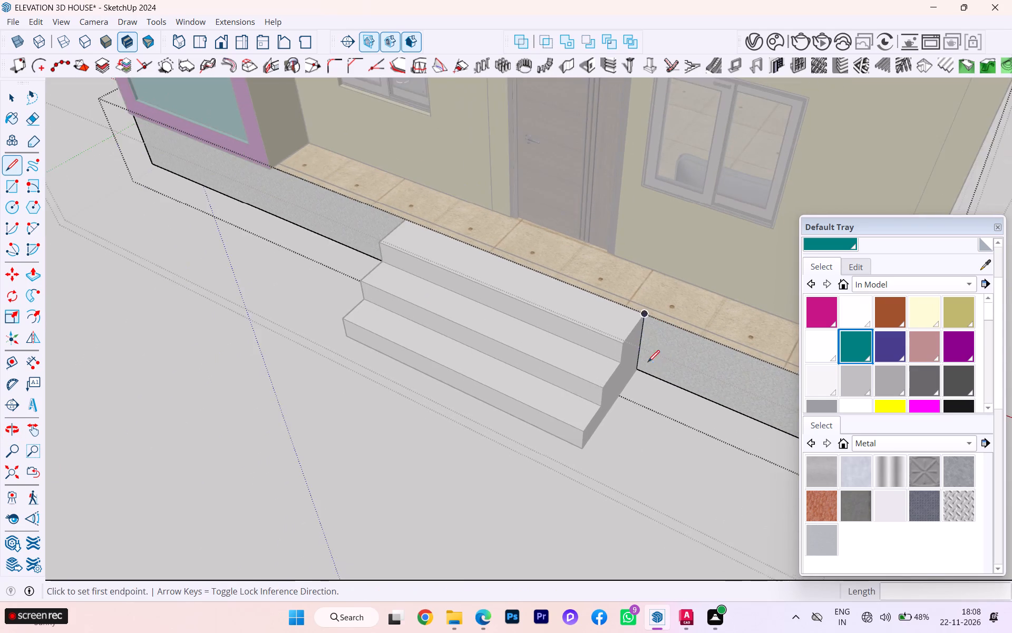
# Pull the plinth face on the teal-tower side of the steps out about 3' 9", flush with the lowest riser.
pyautogui.moveTo(653, 362); pyautogui.dragTo(787, 363, button='middle')
pyautogui.press('p')
pyautogui.click(310, 277)
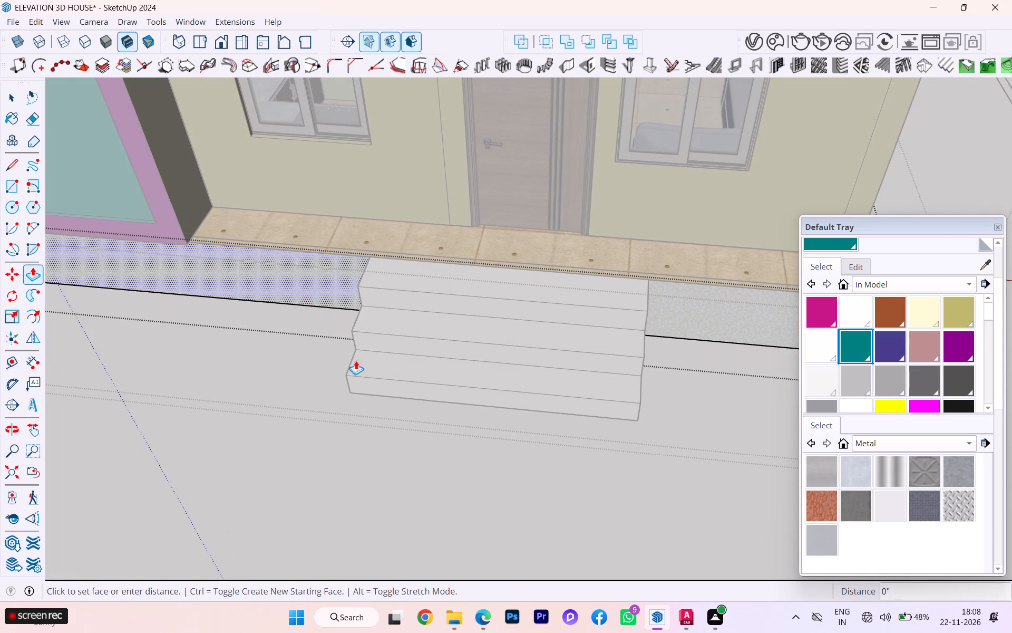
pyautogui.click(350, 378)
pyautogui.scroll(1, 703, 300)
# Pull the plinth face on the other side of the steps out flush with the lowest riser.
pyautogui.click(697, 310)
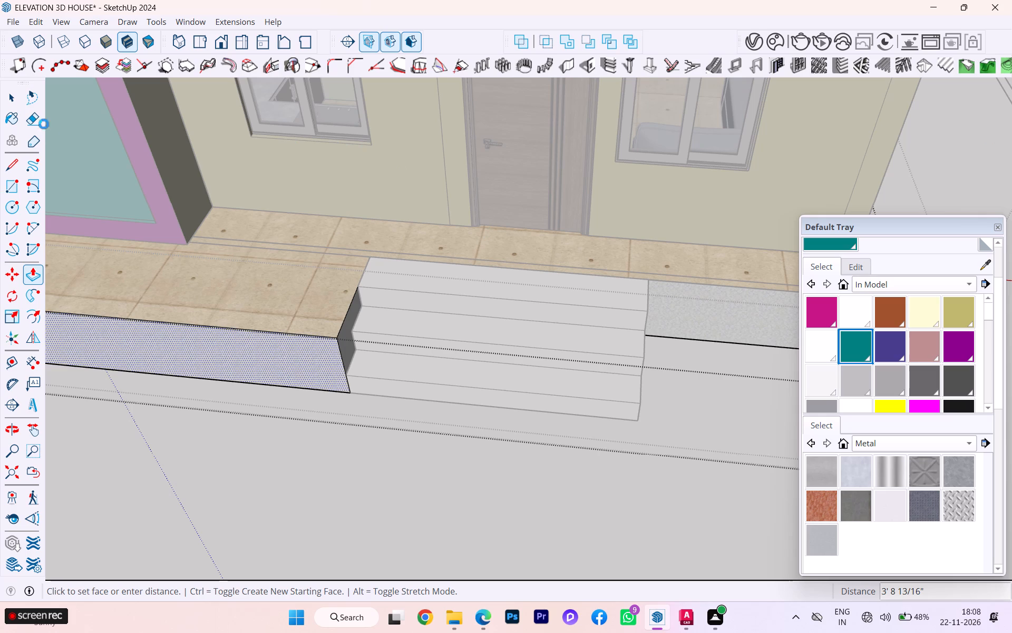
pyautogui.click(12, 98)
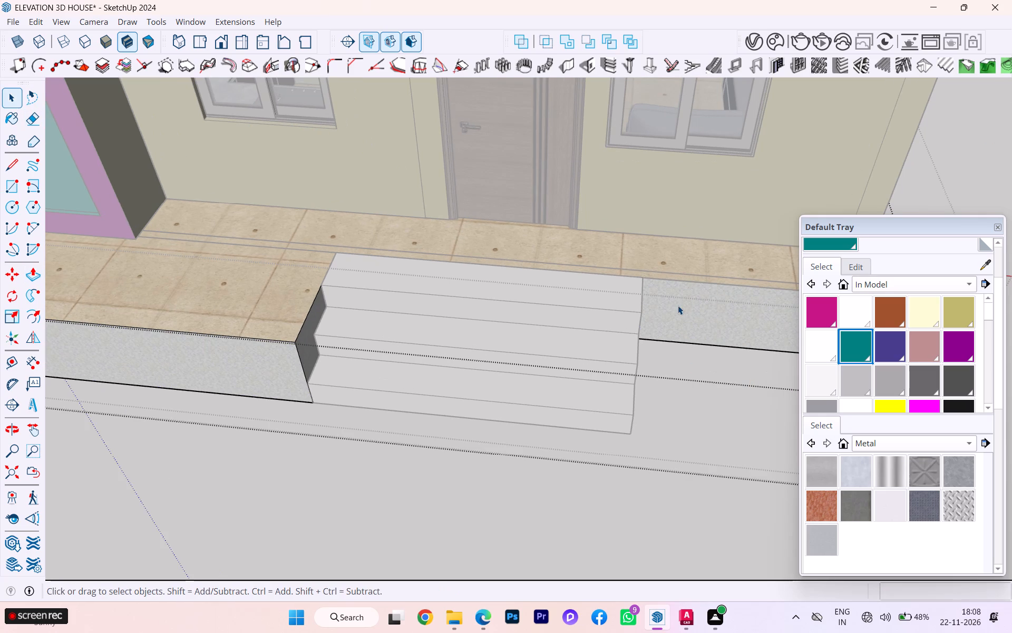
pyautogui.click(678, 305)
pyautogui.press('p')
pyautogui.click(675, 299)
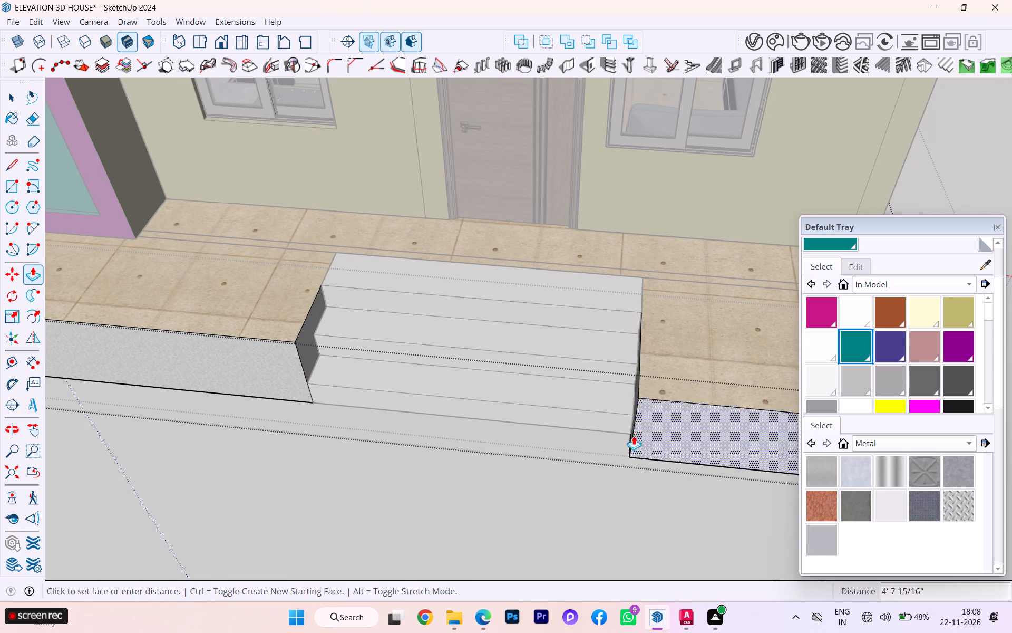
pyautogui.click(617, 435)
# Close the plinth's nested group and reopen the group containing the entrance steps.
pyautogui.scroll(-2, 659, 411)
pyautogui.scroll(1, 655, 411)
pyautogui.scroll(-2, 655, 411)
pyautogui.scroll(1, 653, 412)
pyautogui.scroll(-2, 617, 362)
pyautogui.scroll(1, 617, 361)
pyautogui.scroll(-5, 617, 361)
pyautogui.scroll(2, 612, 373)
pyautogui.scroll(-2, 612, 375)
pyautogui.moveTo(618, 377); pyautogui.dragTo(676, 309, button='middle')
pyautogui.click(9, 84)
pyautogui.click(17, 97)
pyautogui.click(130, 306)
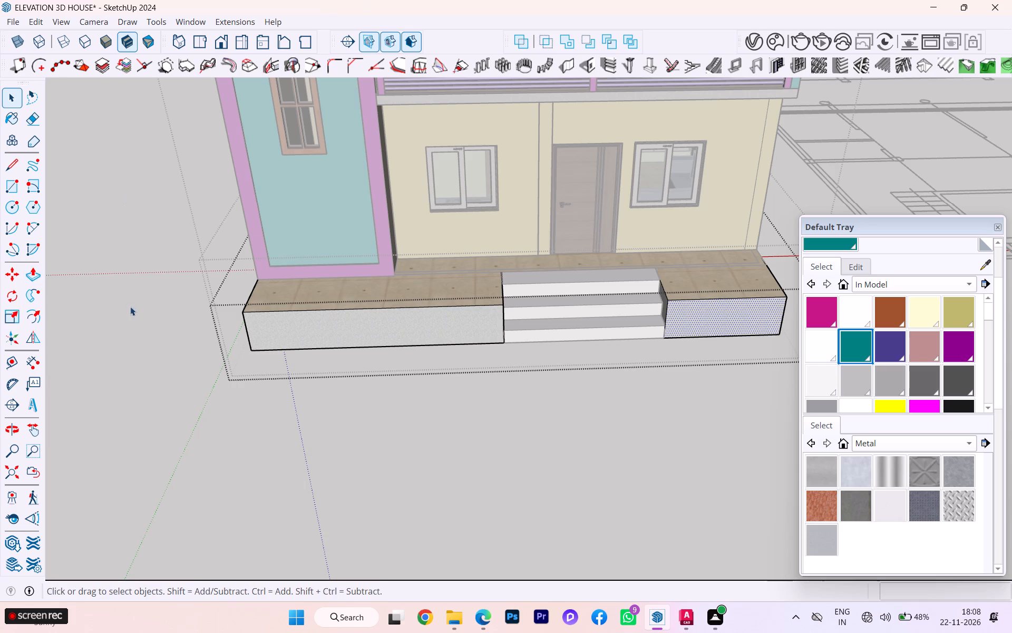
pyautogui.scroll(-2, 180, 353)
pyautogui.scroll(1, 181, 356)
pyautogui.scroll(-6, 181, 356)
pyautogui.click(300, 422)
pyautogui.scroll(4, 390, 327)
pyautogui.click(403, 325)
pyautogui.scroll(1, 424, 326)
pyautogui.scroll(-1, 424, 326)
pyautogui.scroll(3, 424, 326)
pyautogui.doubleClick(434, 335)
pyautogui.scroll(2, 452, 349)
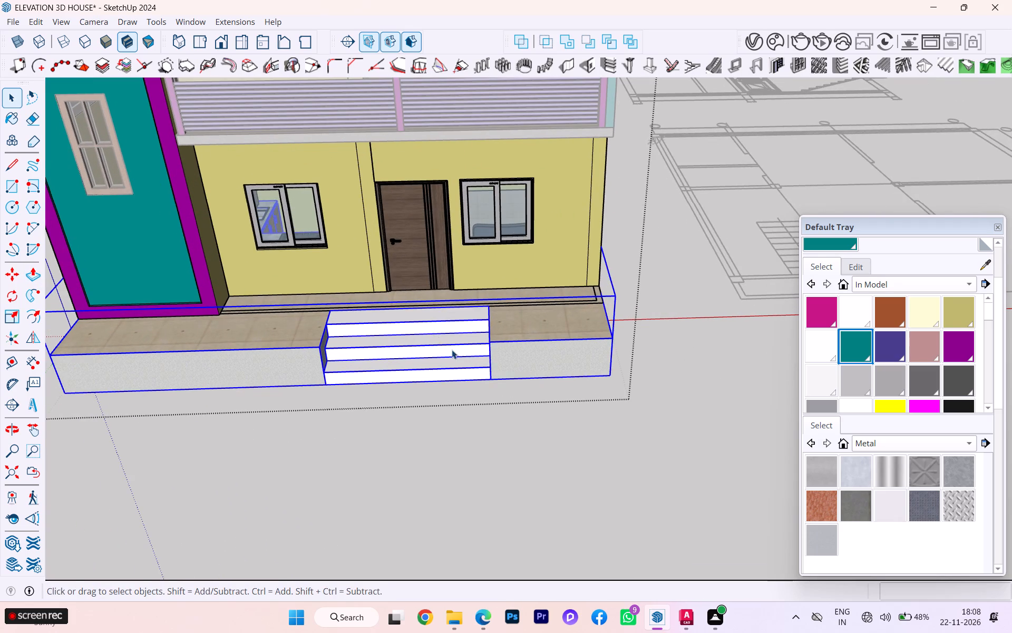
pyautogui.scroll(-2, 452, 350)
pyautogui.scroll(5, 452, 350)
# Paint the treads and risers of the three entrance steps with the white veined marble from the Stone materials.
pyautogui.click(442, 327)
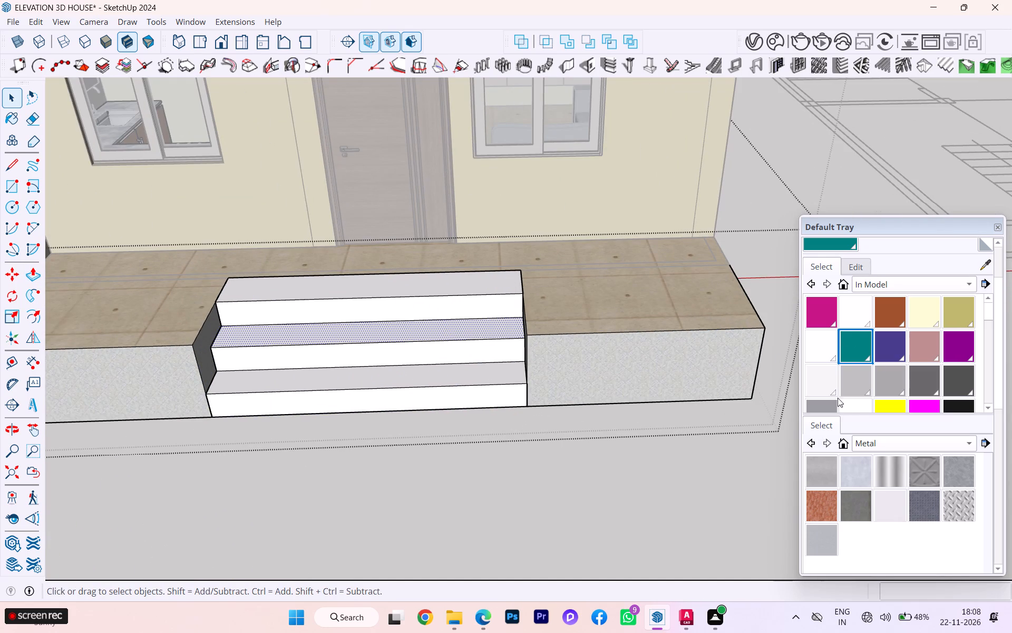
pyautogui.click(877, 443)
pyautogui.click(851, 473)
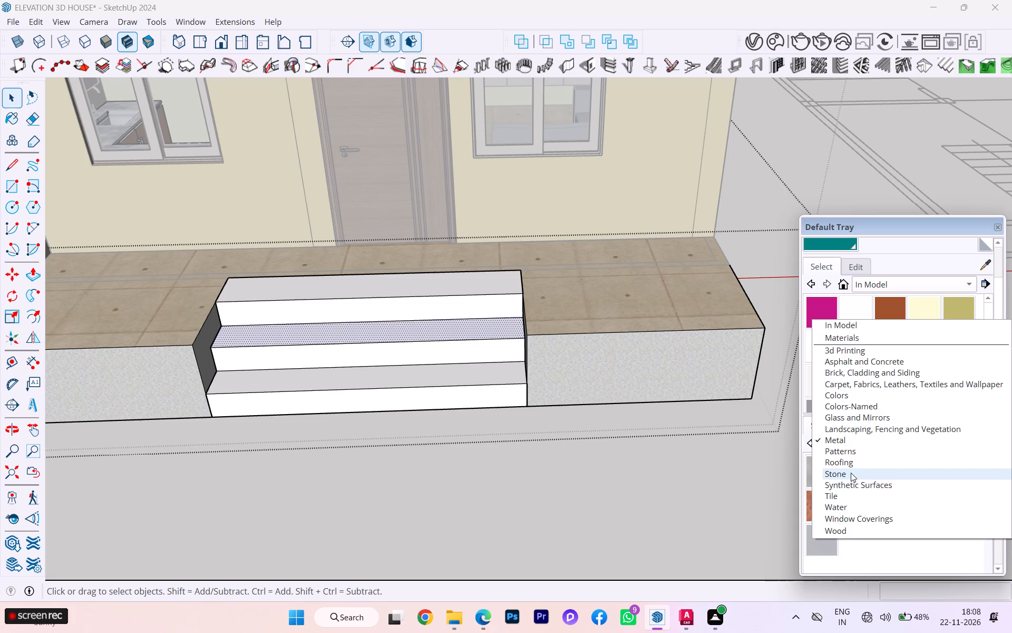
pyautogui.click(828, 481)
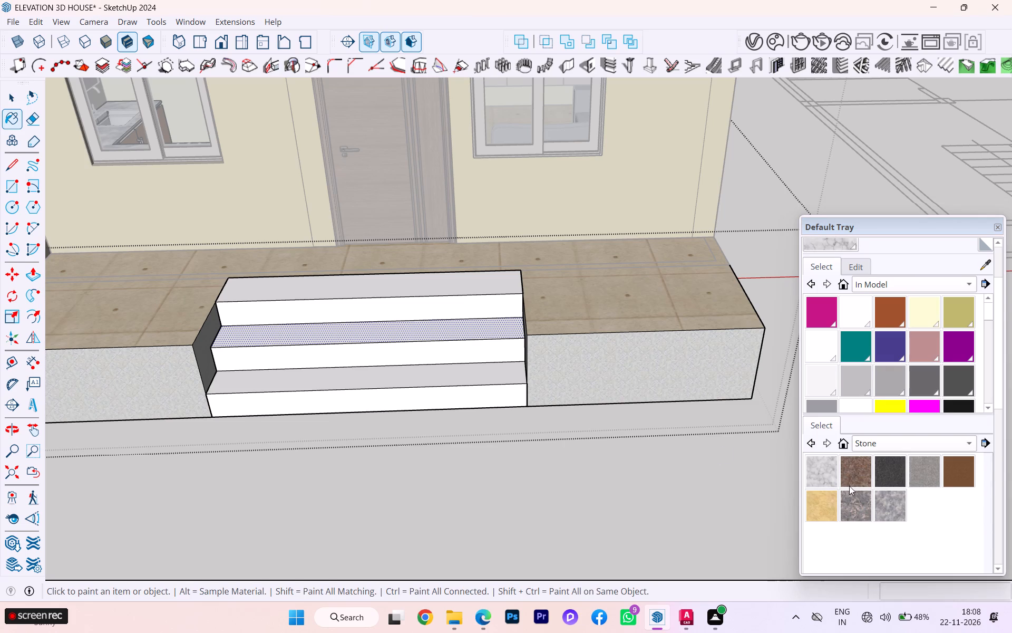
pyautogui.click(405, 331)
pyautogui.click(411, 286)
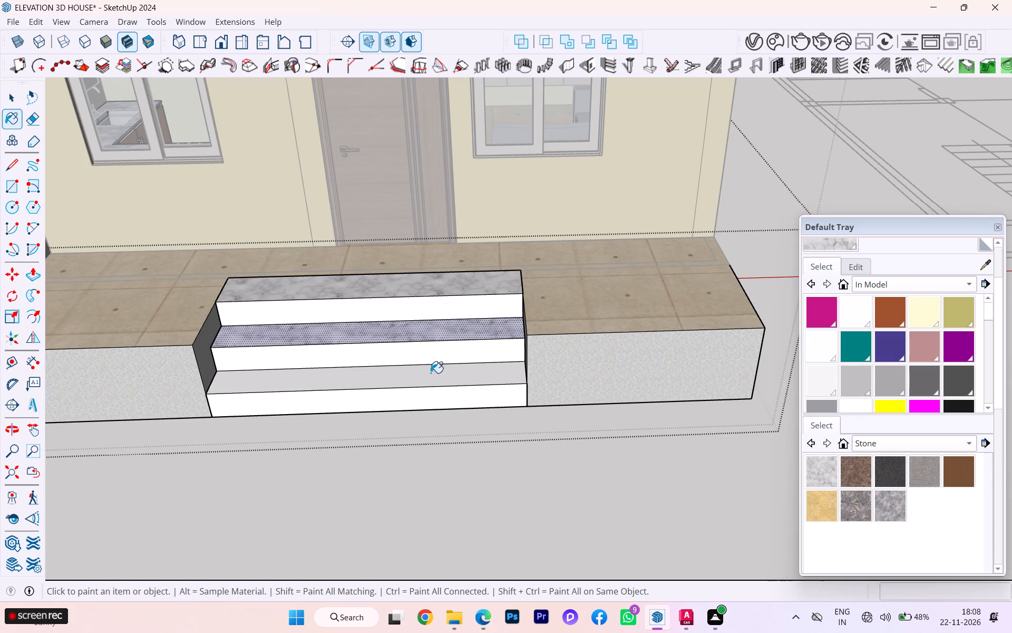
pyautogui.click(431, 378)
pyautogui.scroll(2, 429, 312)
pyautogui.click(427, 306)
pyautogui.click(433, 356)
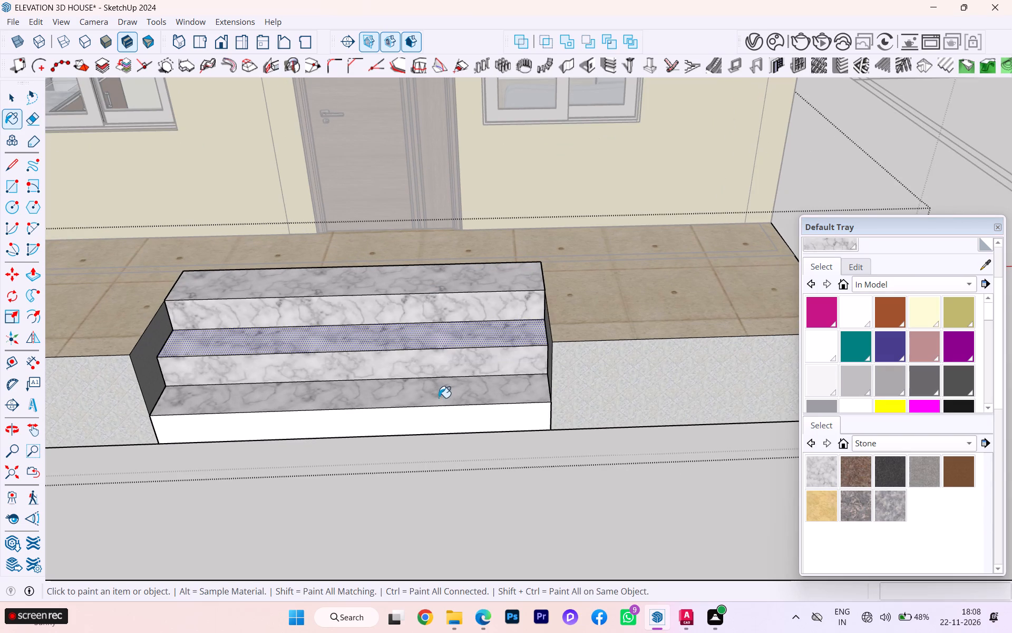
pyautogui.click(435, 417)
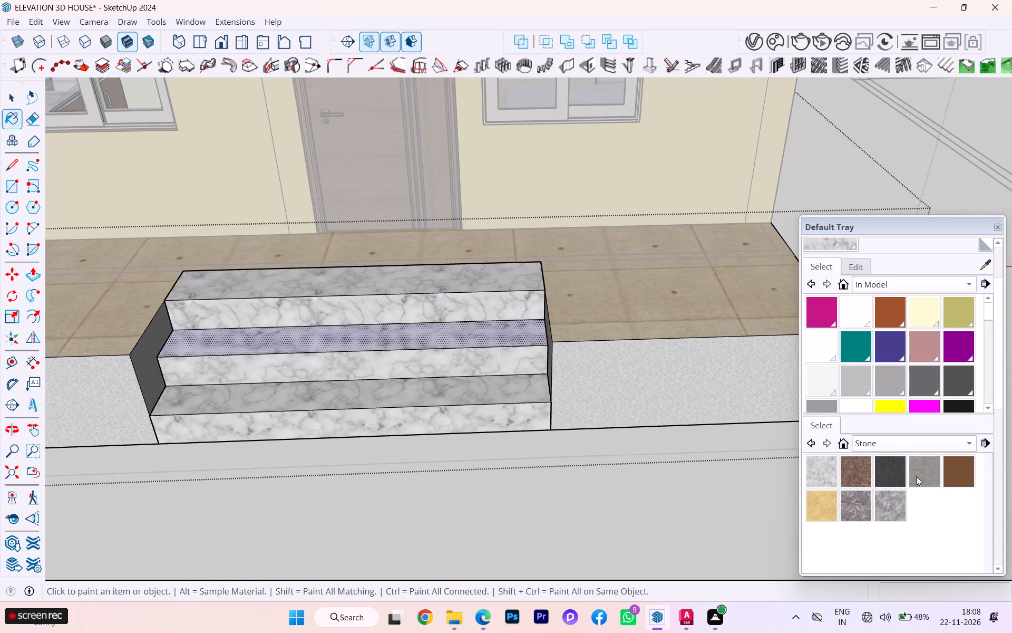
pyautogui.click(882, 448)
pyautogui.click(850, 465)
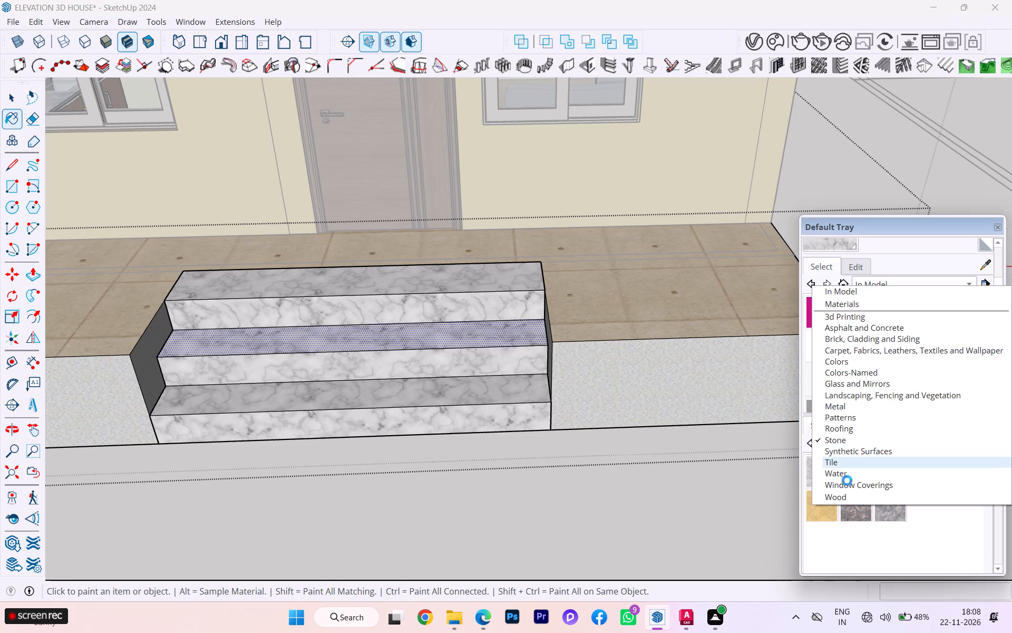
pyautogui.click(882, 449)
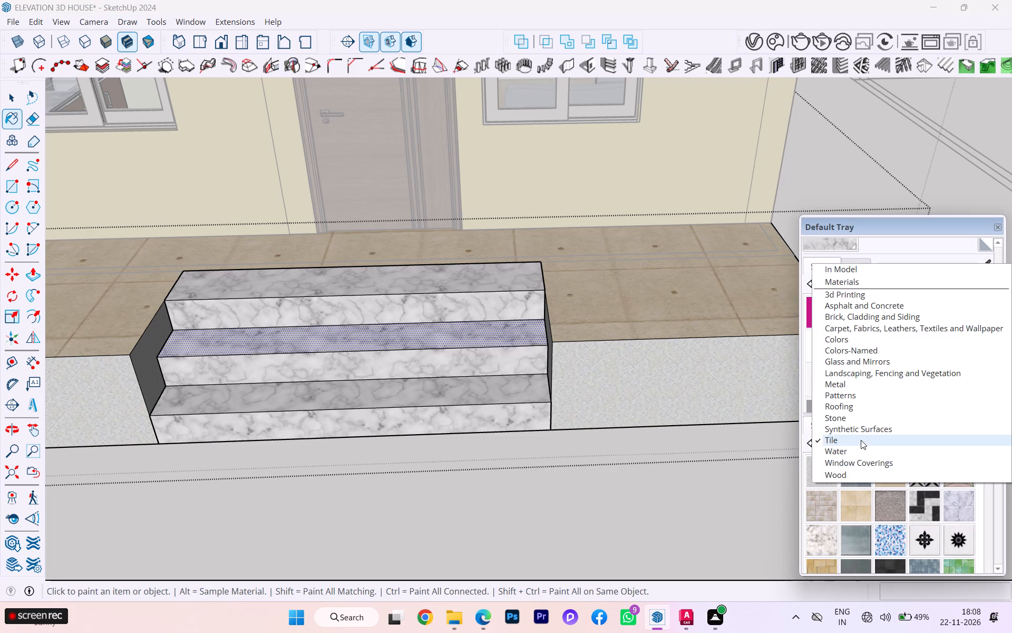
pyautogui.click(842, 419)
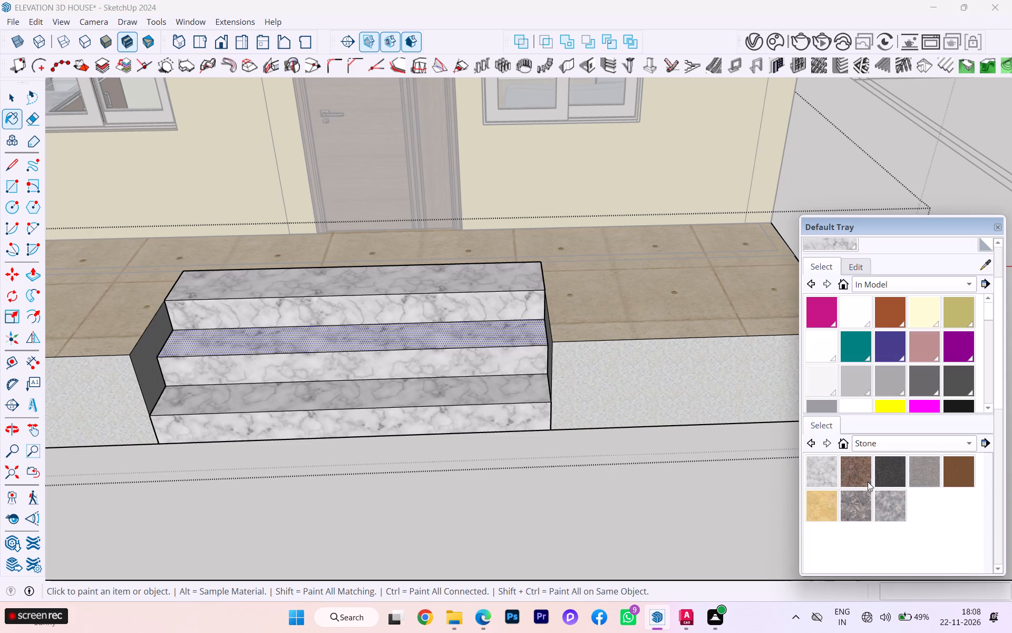
# Repaint the three treads of the entrance steps with the brown granite from the Stone materials.
pyautogui.click(860, 477)
pyautogui.click(390, 409)
pyautogui.click(395, 346)
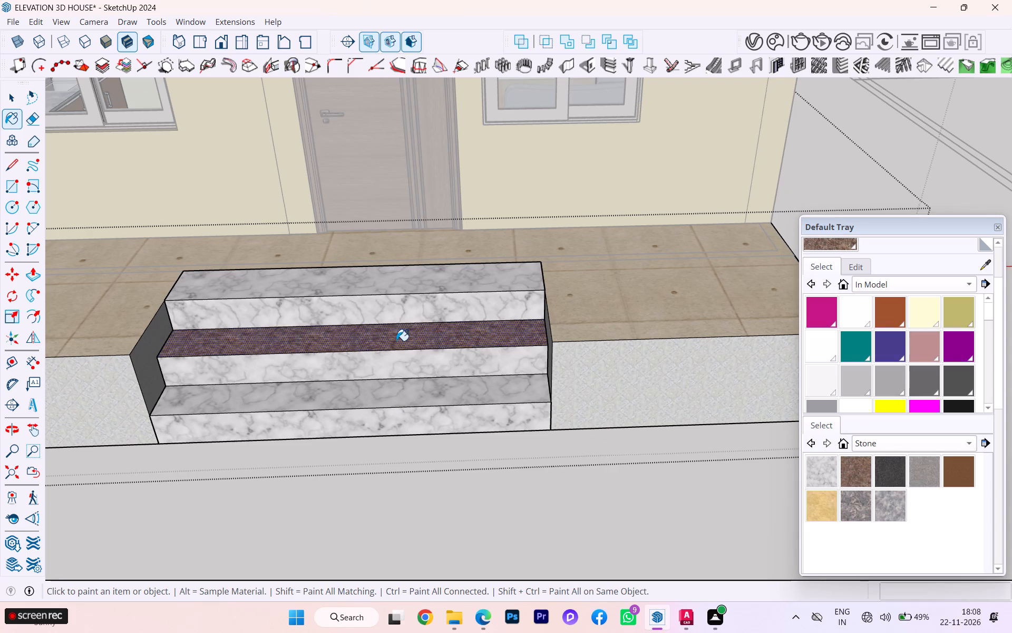
pyautogui.click(390, 389)
pyautogui.click(386, 290)
# Repaint the three risers of the entrance steps with the same brown granite and leave the steps' group.
pyautogui.scroll(-3, 478, 339)
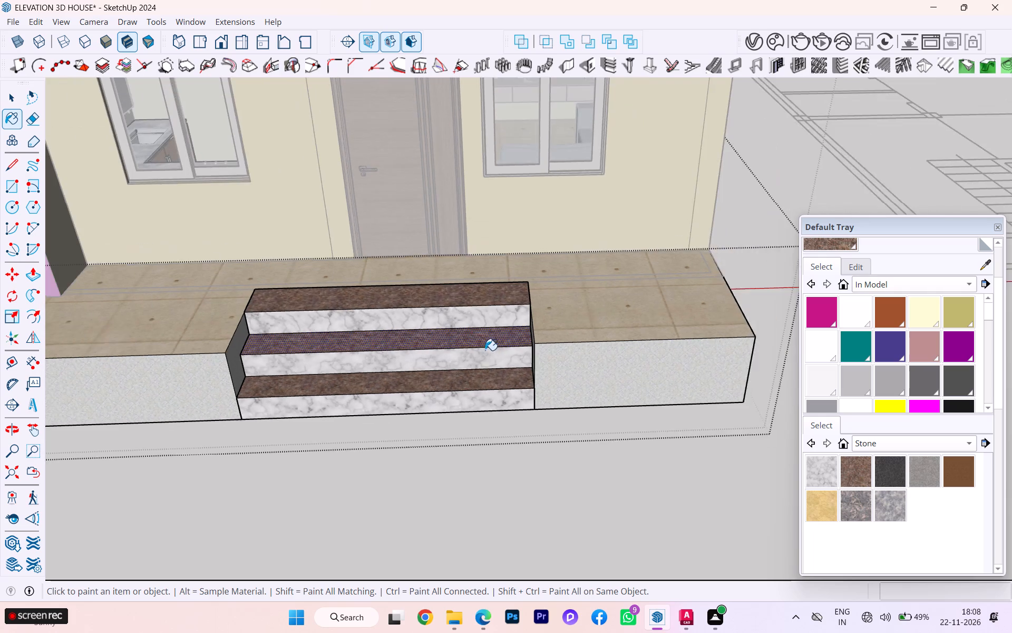
pyautogui.scroll(-1, 485, 350)
pyautogui.moveTo(459, 351); pyautogui.dragTo(338, 375, button='middle')
pyautogui.scroll(1, 342, 367)
pyautogui.click(388, 310)
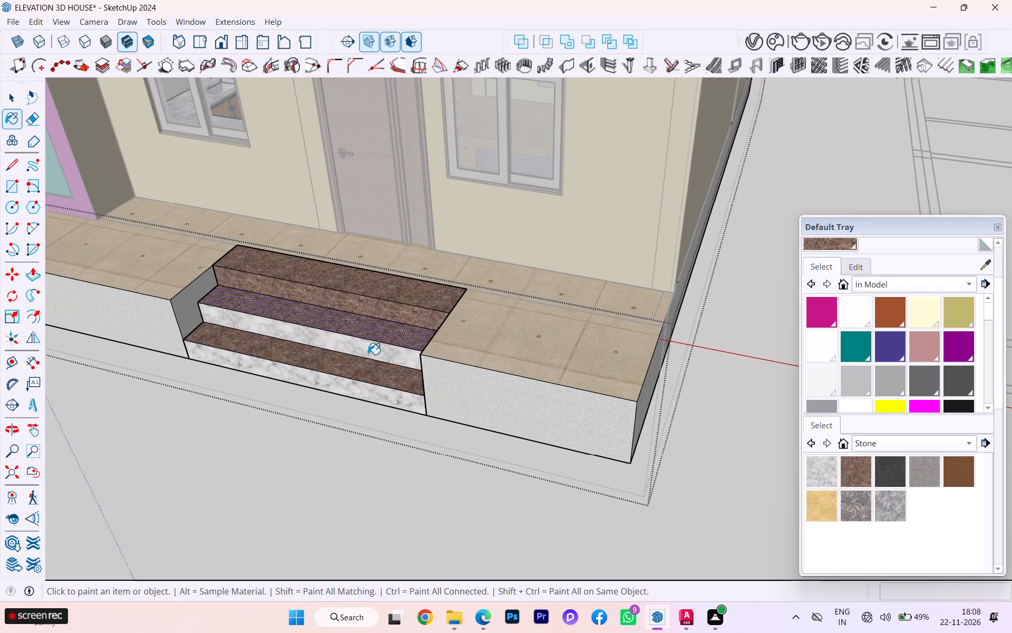
pyautogui.click(367, 357)
pyautogui.click(361, 401)
pyautogui.click(377, 391)
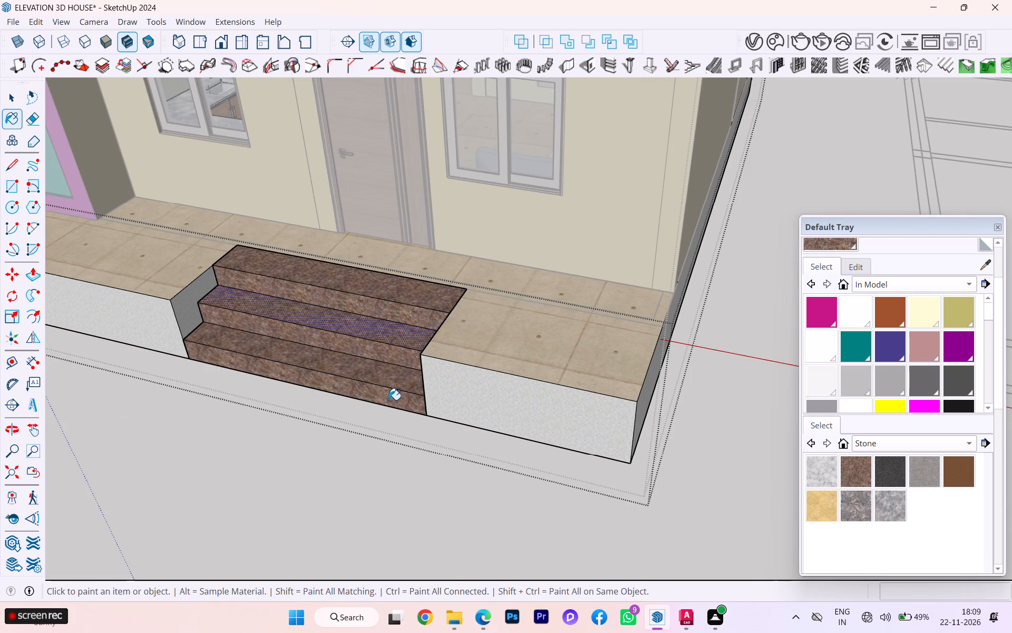
pyautogui.scroll(-3, 417, 399)
pyautogui.scroll(1, 436, 407)
pyautogui.scroll(-1, 440, 408)
pyautogui.click(5, 101)
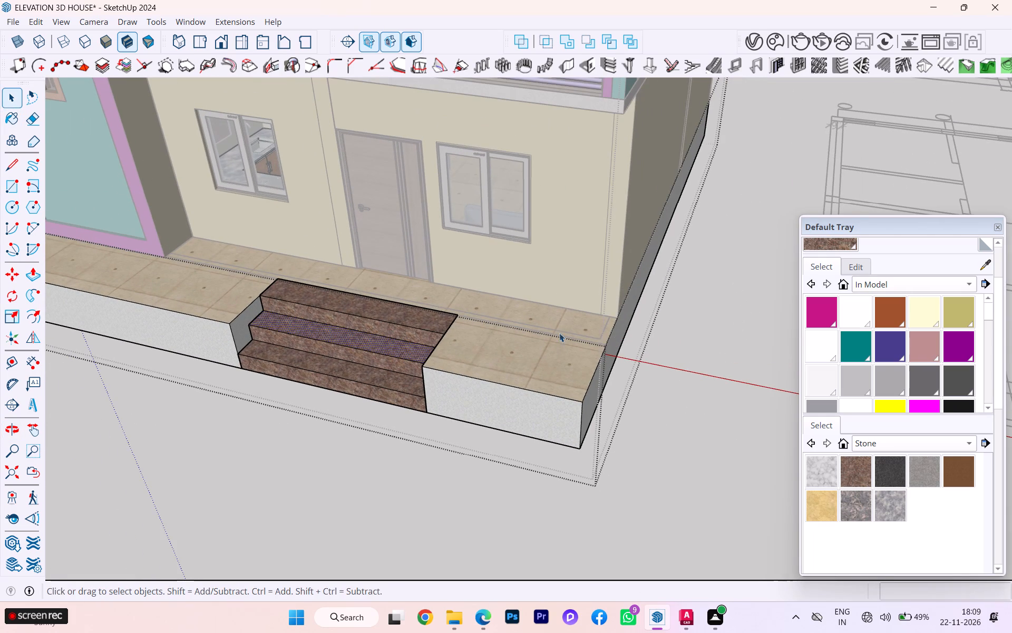
pyautogui.click(625, 424)
pyautogui.click(659, 435)
# Open the house's nested groups down to the plinth block that flanks the entrance steps.
pyautogui.scroll(-2, 463, 424)
pyautogui.moveTo(498, 430); pyautogui.dragTo(712, 398, button='middle')
pyautogui.scroll(-1, 662, 404)
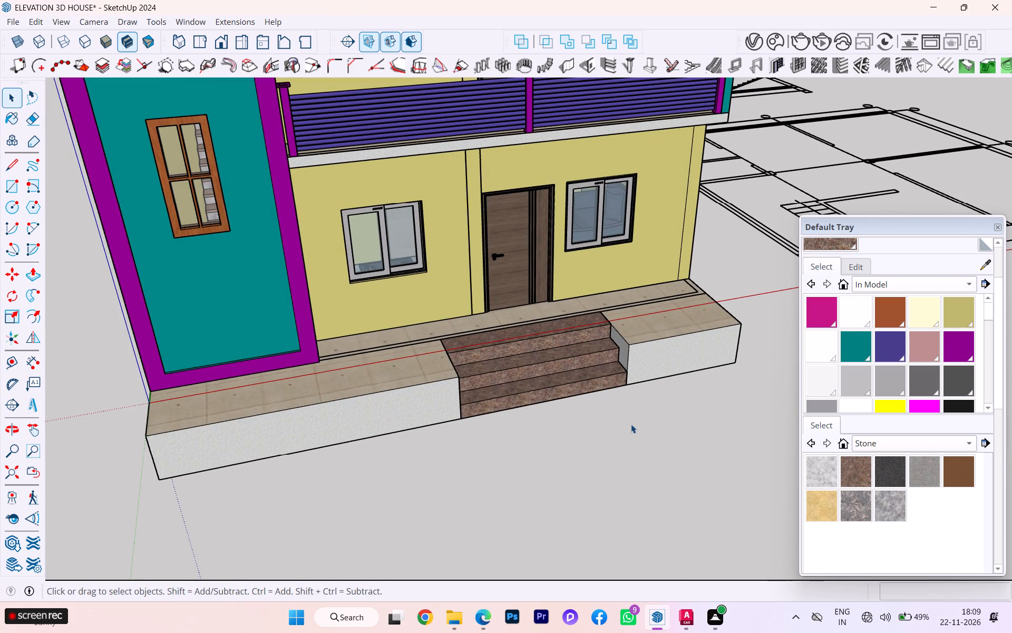
pyautogui.scroll(-2, 600, 410)
pyautogui.scroll(3, 599, 411)
pyautogui.scroll(-1, 599, 411)
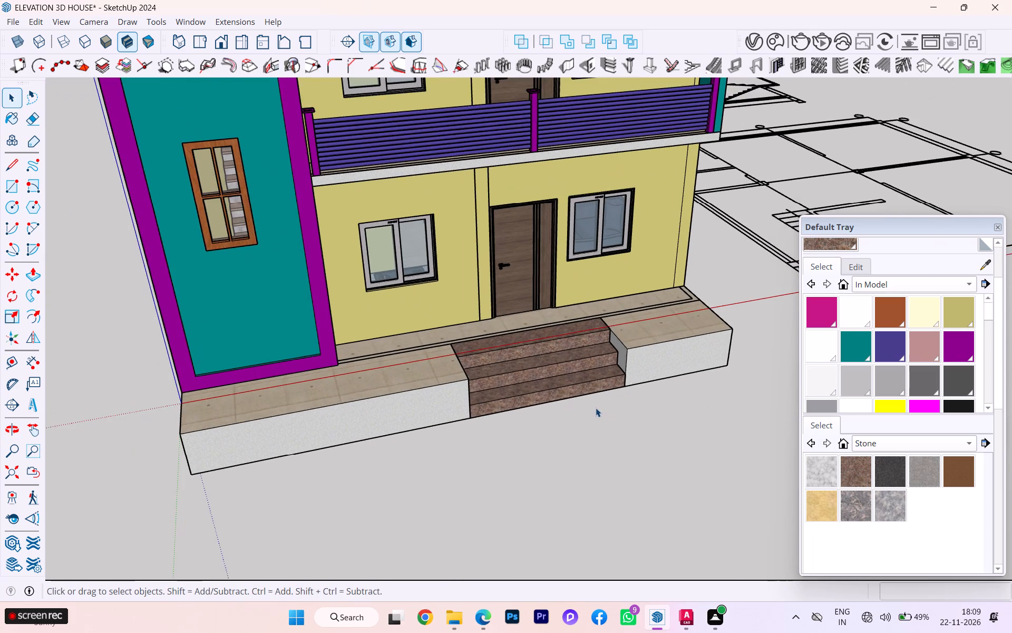
pyautogui.scroll(-5, 594, 405)
pyautogui.scroll(2, 494, 413)
pyautogui.click(461, 404)
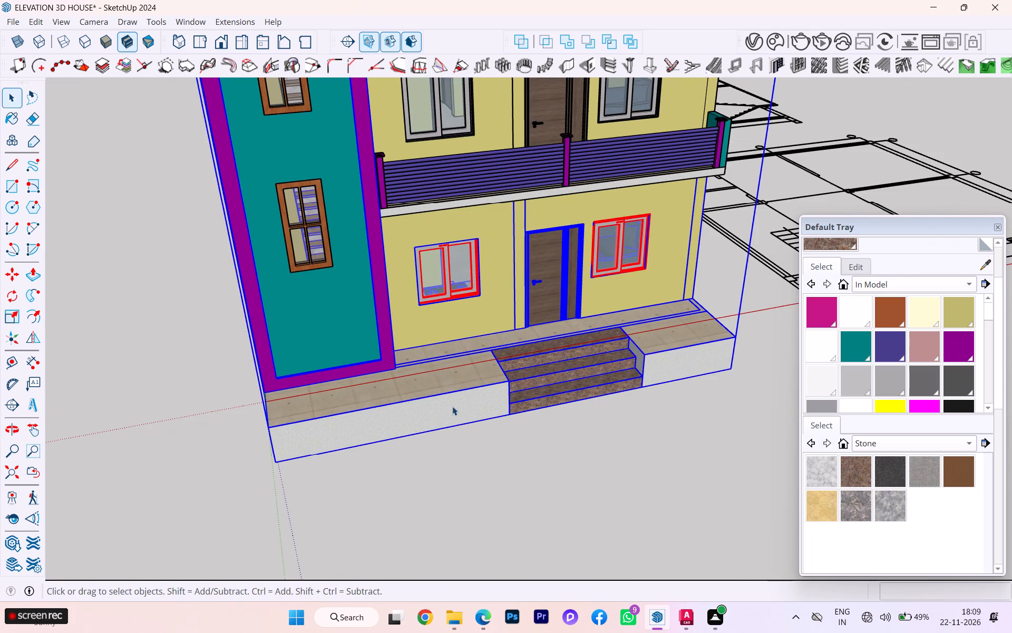
pyautogui.scroll(1, 425, 409)
pyautogui.scroll(-3, 424, 410)
pyautogui.scroll(1, 424, 410)
pyautogui.doubleClick(409, 421)
pyautogui.click(393, 423)
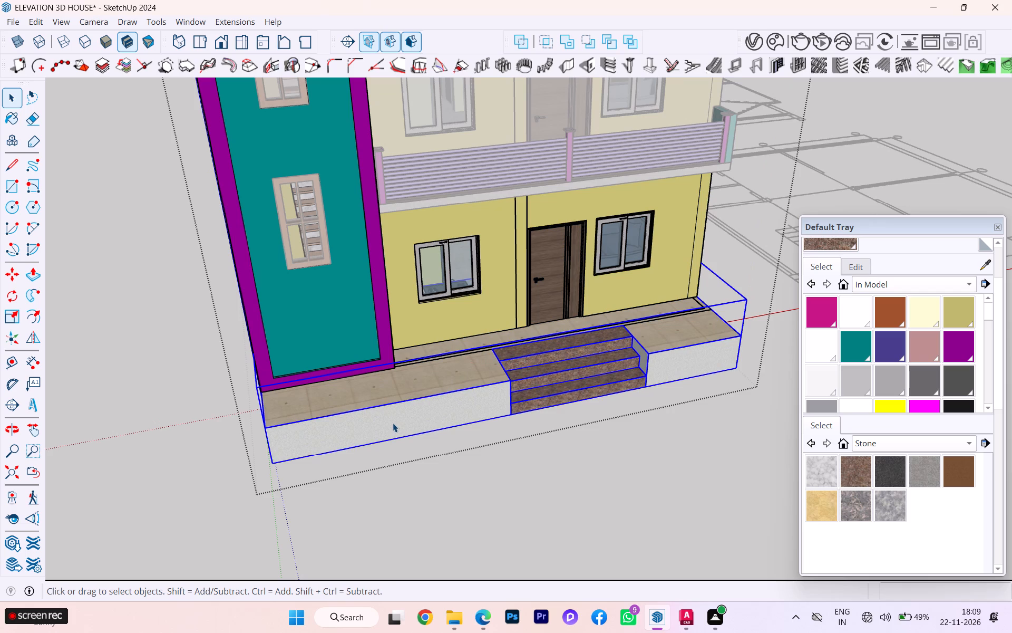
pyautogui.click(393, 423)
pyautogui.doubleClick(368, 427)
pyautogui.click(346, 432)
pyautogui.click(338, 437)
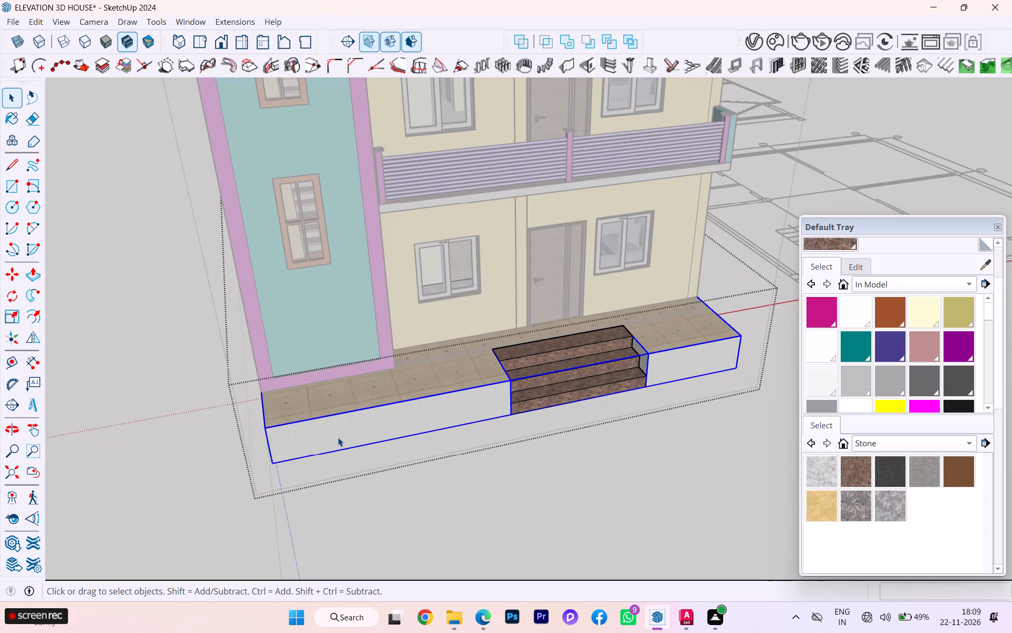
pyautogui.doubleClick(322, 437)
# Paint the plinth's front faces on both sides of the steps with the light grey granite, and close the groups.
pyautogui.click(330, 433)
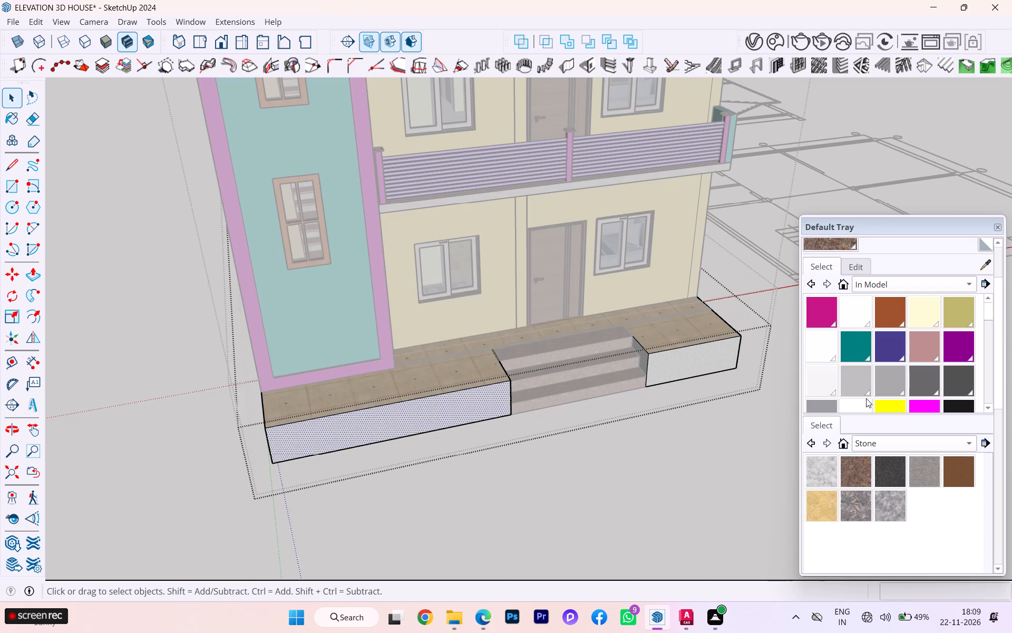
pyautogui.click(914, 465)
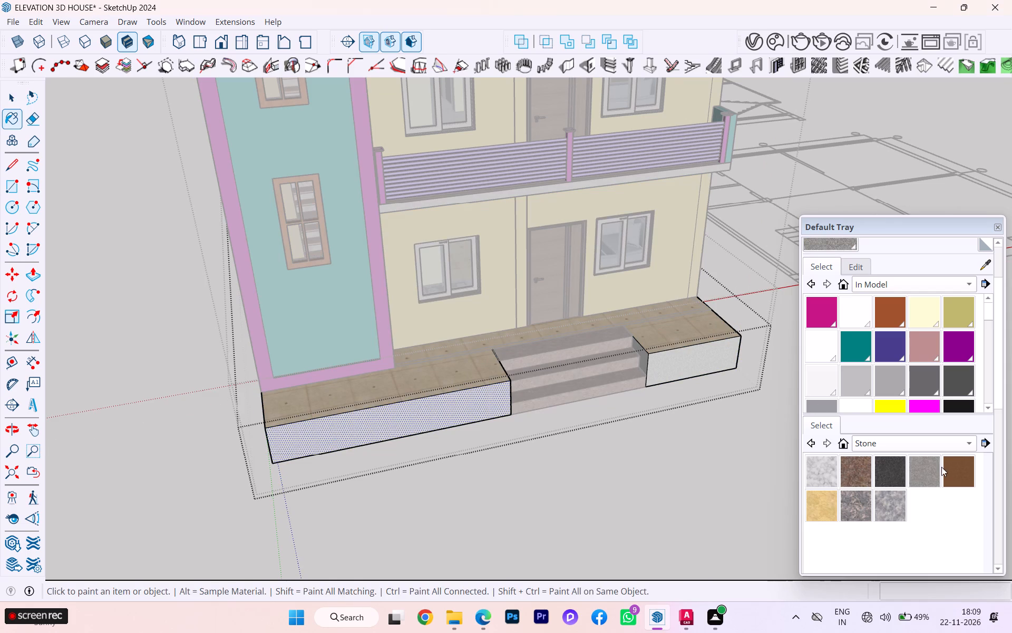
pyautogui.click(480, 426)
pyautogui.click(462, 417)
pyautogui.click(656, 367)
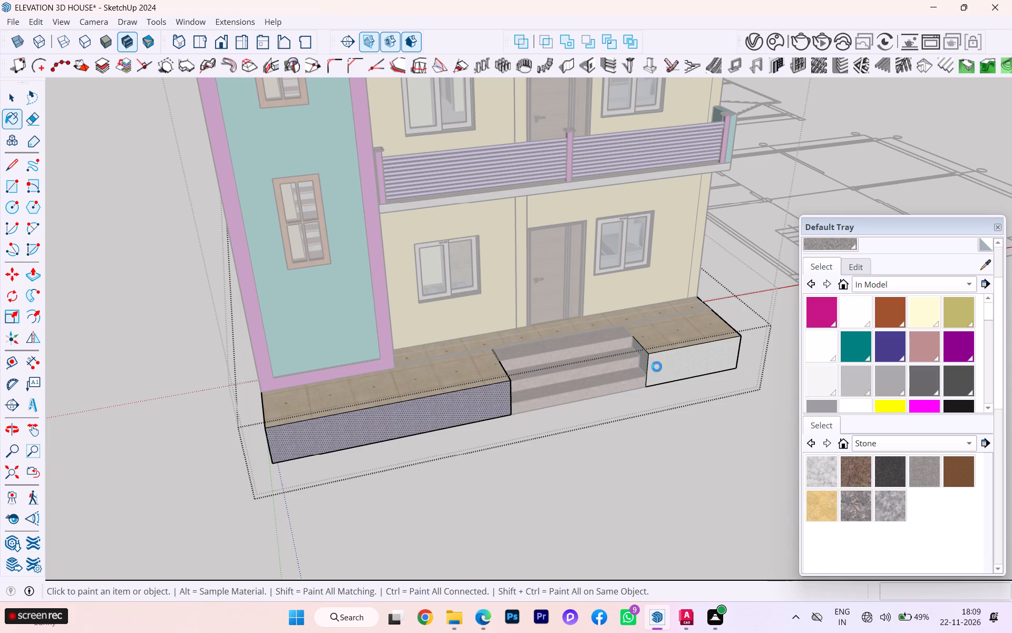
pyautogui.click(13, 94)
pyautogui.click(148, 141)
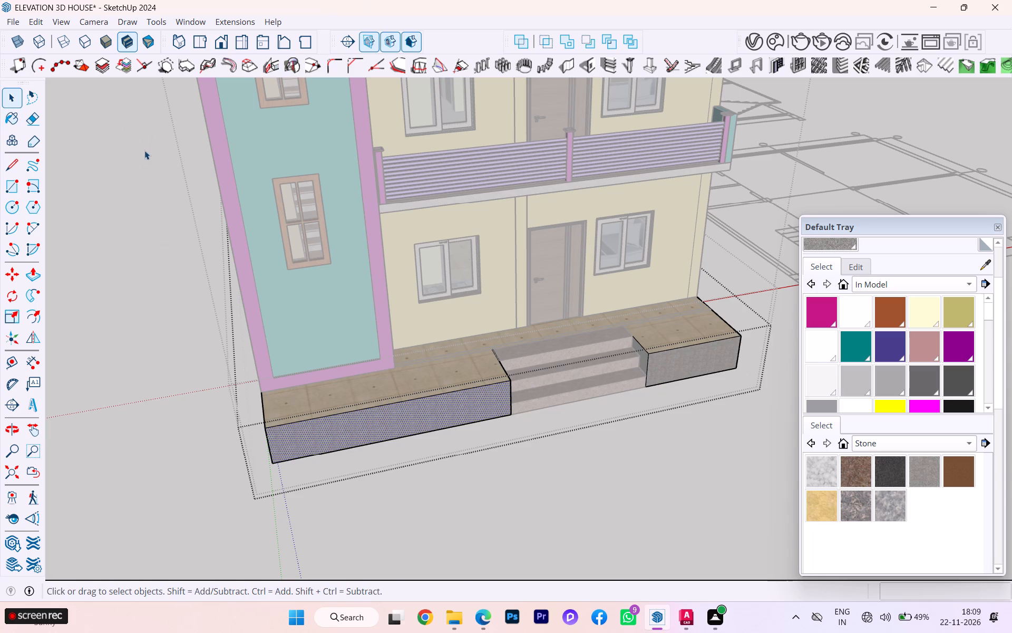
pyautogui.click(143, 162)
pyautogui.click(585, 473)
# Examine the painted steps and plinth, and the whole house from the front, side and above.
pyautogui.scroll(4, 667, 402)
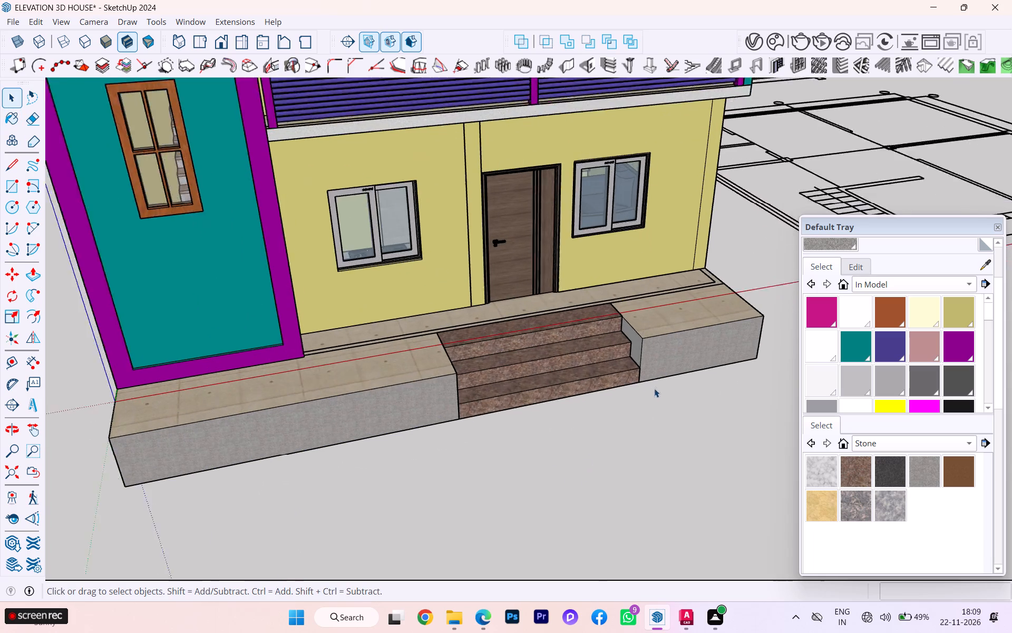
pyautogui.scroll(2, 654, 388)
pyautogui.scroll(-5, 656, 386)
pyautogui.scroll(3, 656, 386)
pyautogui.scroll(-1, 716, 373)
pyautogui.moveTo(715, 374); pyautogui.dragTo(502, 392, button='middle')
pyautogui.scroll(-3, 570, 351)
pyautogui.scroll(-2, 622, 321)
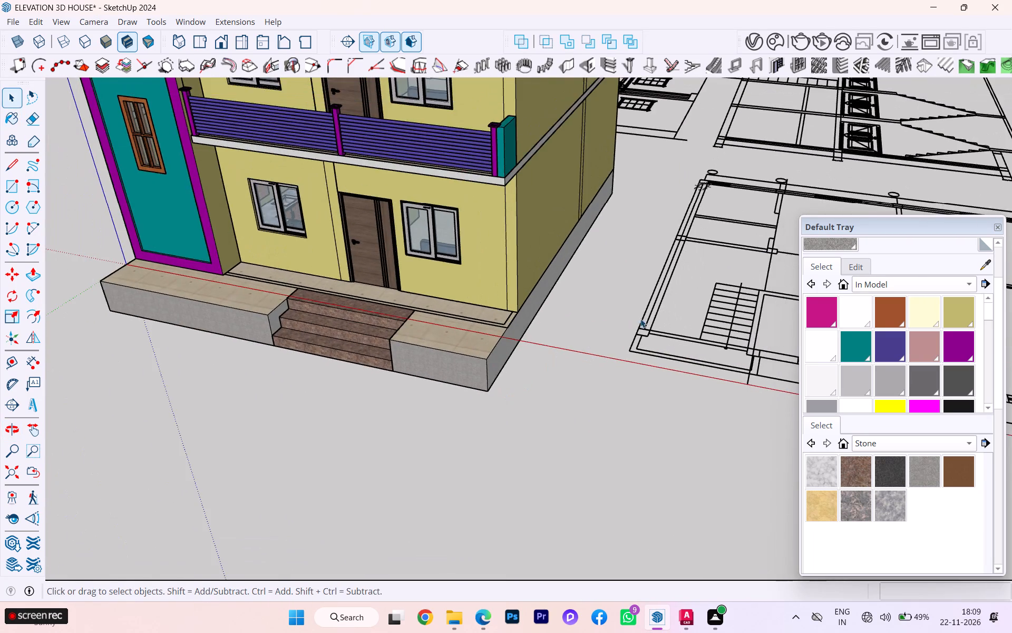
pyautogui.scroll(-2, 640, 319)
pyautogui.scroll(1, 644, 321)
pyautogui.scroll(-1, 637, 368)
pyautogui.scroll(1, 642, 375)
pyautogui.scroll(-1, 642, 375)
pyautogui.moveTo(659, 385); pyautogui.dragTo(737, 340, button='middle')
pyautogui.scroll(-3, 728, 365)
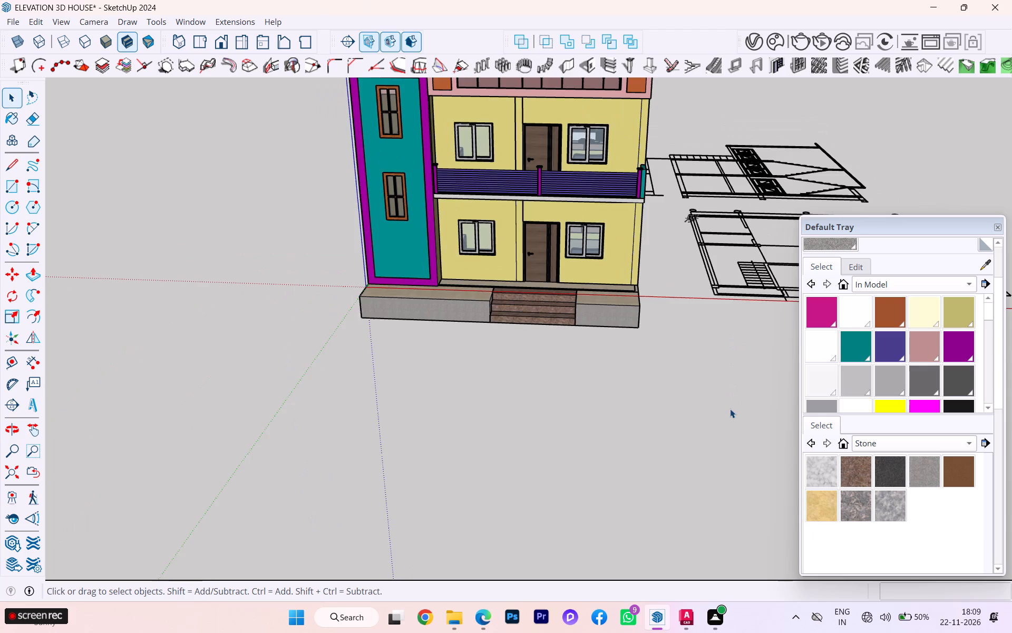
pyautogui.scroll(-2, 729, 405)
pyautogui.scroll(1, 703, 409)
pyautogui.moveTo(717, 435); pyautogui.dragTo(746, 481, button='middle')
pyautogui.scroll(-7, 704, 438)
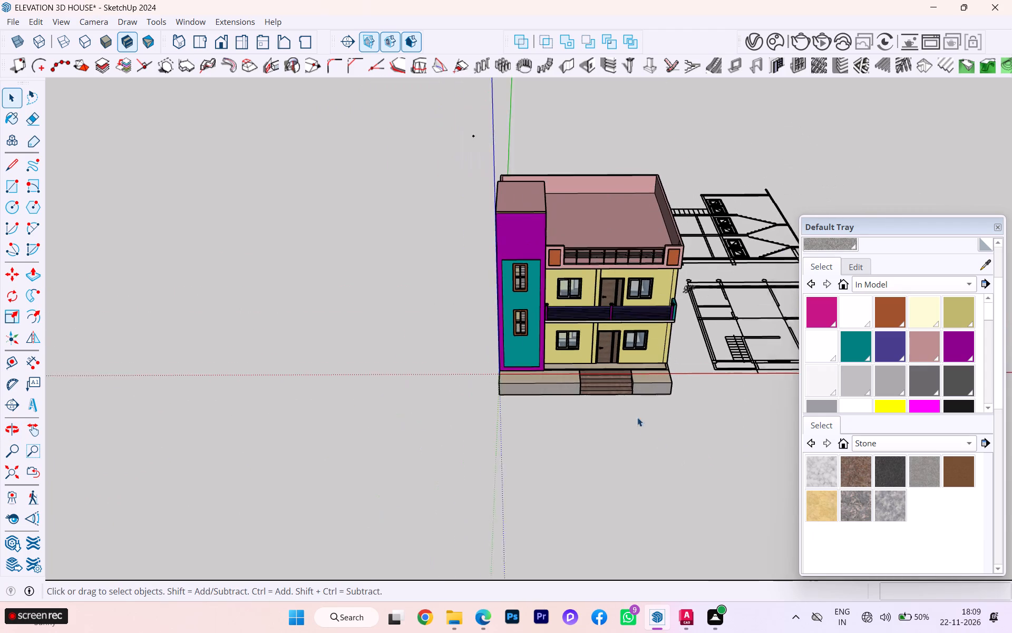
# Select the whole house model and remove the surrounding plan and elevation line drawings from the selection.
pyautogui.moveTo(481, 145); pyautogui.dragTo(718, 462)
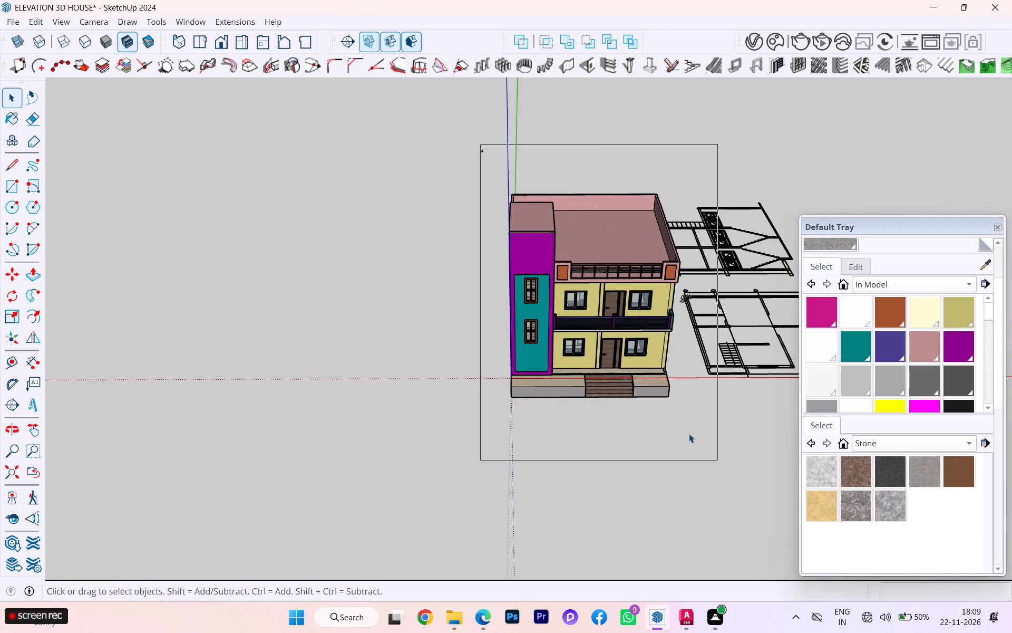
pyautogui.scroll(-1, 699, 342)
pyautogui.moveTo(672, 350); pyautogui.dragTo(485, 347, button='middle')
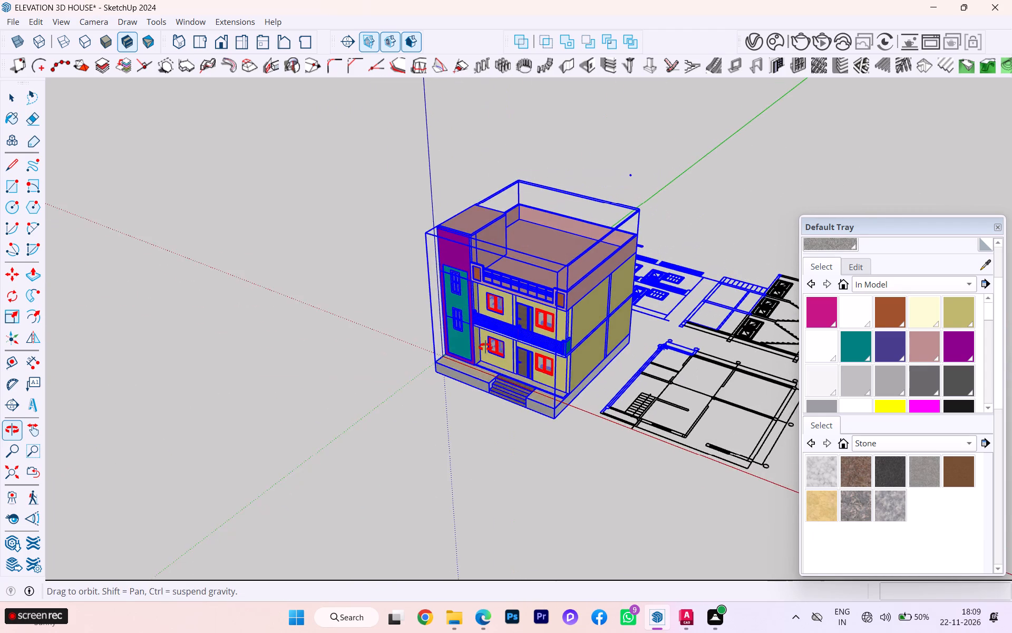
pyautogui.moveTo(485, 347); pyautogui.dragTo(487, 347, button='middle')
pyautogui.scroll(-2, 677, 347)
pyautogui.scroll(1, 655, 332)
pyautogui.scroll(-1, 602, 334)
pyautogui.keyDown('ctrl'); pyautogui.moveTo(549, 337); pyautogui.dragTo(422, 343, button='middle'); pyautogui.keyUp('ctrl')
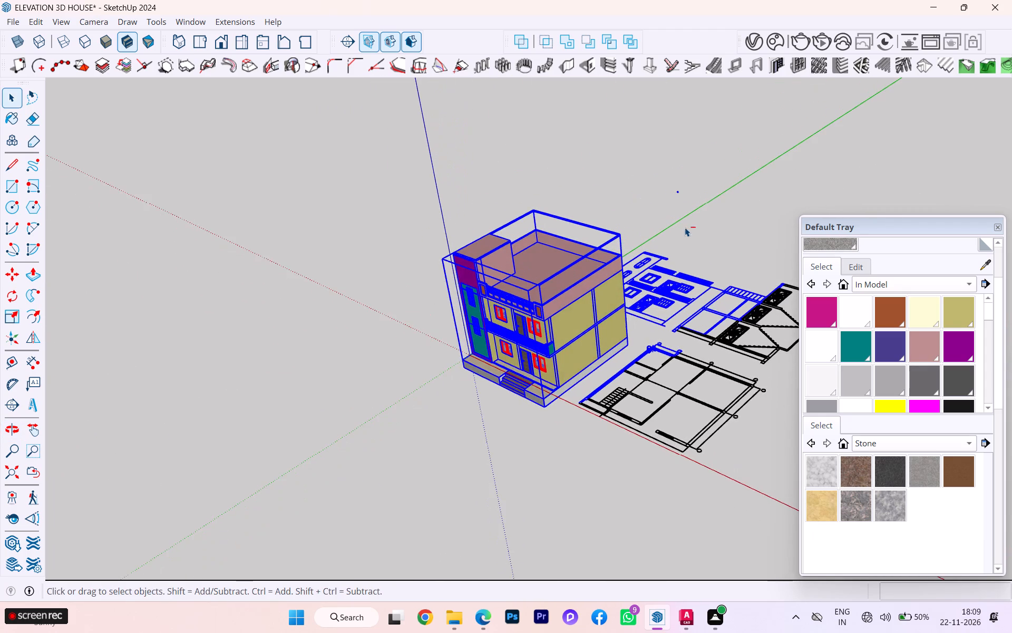
pyautogui.keyDown('ctrl'); pyautogui.scroll(-1, 687, 236); pyautogui.keyUp('ctrl')
pyautogui.moveTo(656, 309); pyautogui.dragTo(377, 307, button='middle')
pyautogui.scroll(-1, 728, 359)
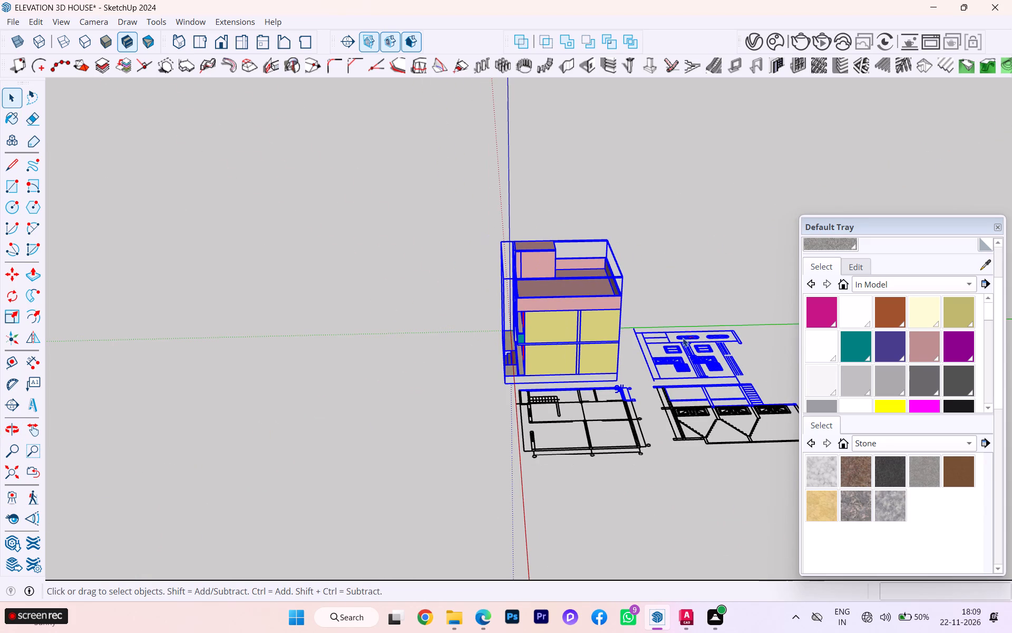
pyautogui.keyDown('ctrl'); pyautogui.keyDown('shift'); pyautogui.moveTo(631, 301); pyautogui.dragTo(787, 477); pyautogui.keyUp('shift'); pyautogui.keyUp('ctrl')
pyautogui.keyDown('ctrl'); pyautogui.keyDown('shift'); pyautogui.scroll(2, 640, 407); pyautogui.keyUp('shift'); pyautogui.keyUp('ctrl')
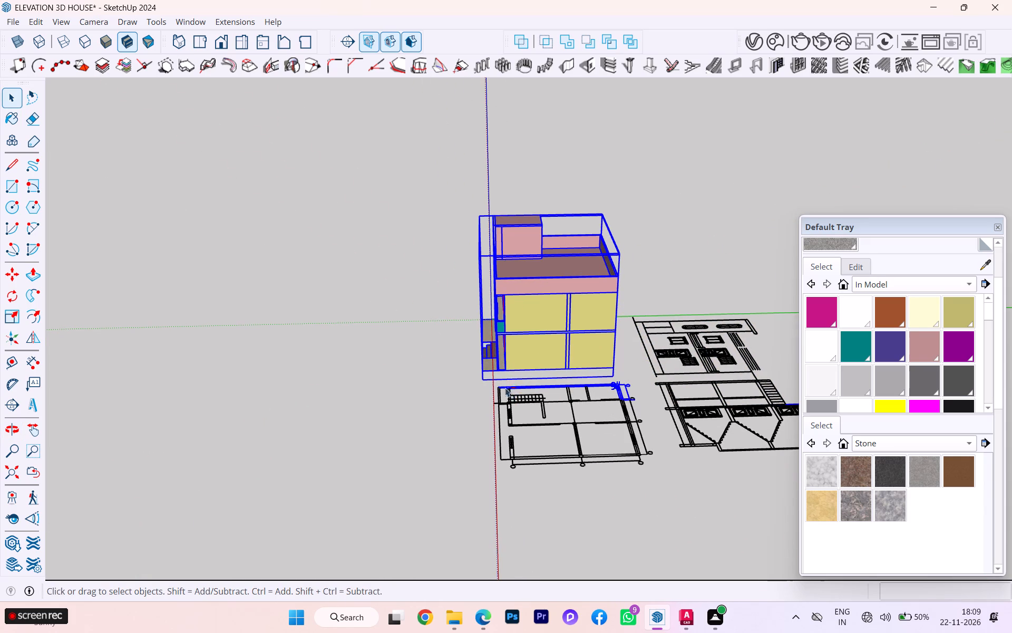
pyautogui.keyDown('ctrl'); pyautogui.keyDown('shift'); pyautogui.moveTo(491, 381); pyautogui.dragTo(680, 512); pyautogui.keyUp('shift'); pyautogui.keyUp('ctrl')
pyautogui.keyDown('ctrl'); pyautogui.keyDown('shift'); pyautogui.scroll(1, 608, 405); pyautogui.keyUp('shift'); pyautogui.keyUp('ctrl')
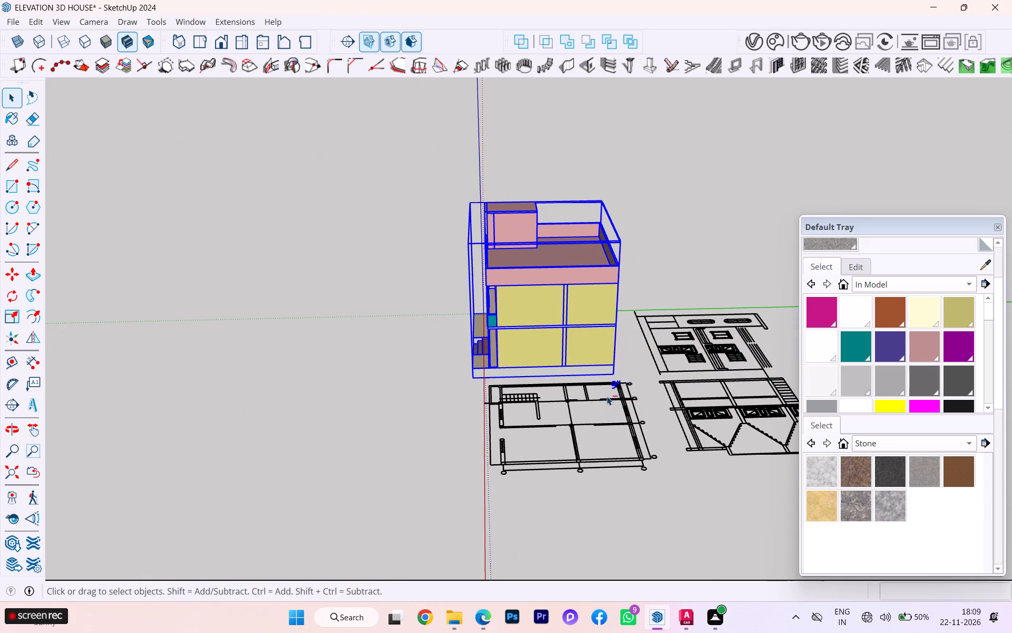
pyautogui.keyDown('ctrl'); pyautogui.keyDown('shift'); pyautogui.moveTo(605, 378); pyautogui.dragTo(676, 456); pyautogui.keyUp('shift'); pyautogui.keyUp('ctrl')
pyautogui.keyDown('ctrl'); pyautogui.keyDown('shift'); pyautogui.scroll(-3, 478, 389); pyautogui.keyUp('shift'); pyautogui.keyUp('ctrl')
pyautogui.keyDown('ctrl'); pyautogui.keyDown('shift'); pyautogui.scroll(2, 473, 387); pyautogui.keyUp('shift'); pyautogui.keyUp('ctrl')
pyautogui.keyDown('ctrl'); pyautogui.keyDown('shift'); pyautogui.moveTo(734, 372); pyautogui.dragTo(761, 398); pyautogui.keyUp('shift'); pyautogui.keyUp('ctrl')
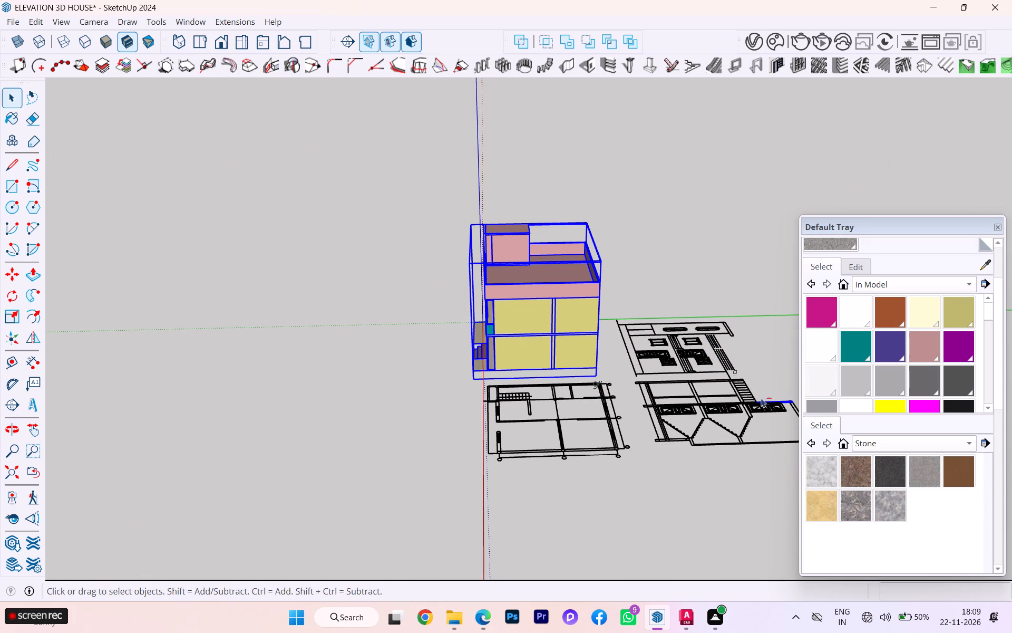
pyautogui.keyDown('ctrl'); pyautogui.keyDown('shift'); pyautogui.moveTo(761, 398); pyautogui.dragTo(836, 523); pyautogui.keyUp('shift'); pyautogui.keyUp('ctrl')
pyautogui.keyDown('ctrl'); pyautogui.scroll(-1, 733, 464); pyautogui.keyUp('ctrl')
pyautogui.keyDown('ctrl'); pyautogui.scroll(1, 733, 464); pyautogui.keyUp('ctrl')
pyautogui.scroll(-3, 733, 464)
pyautogui.moveTo(683, 450); pyautogui.dragTo(1010, 454, button='middle')
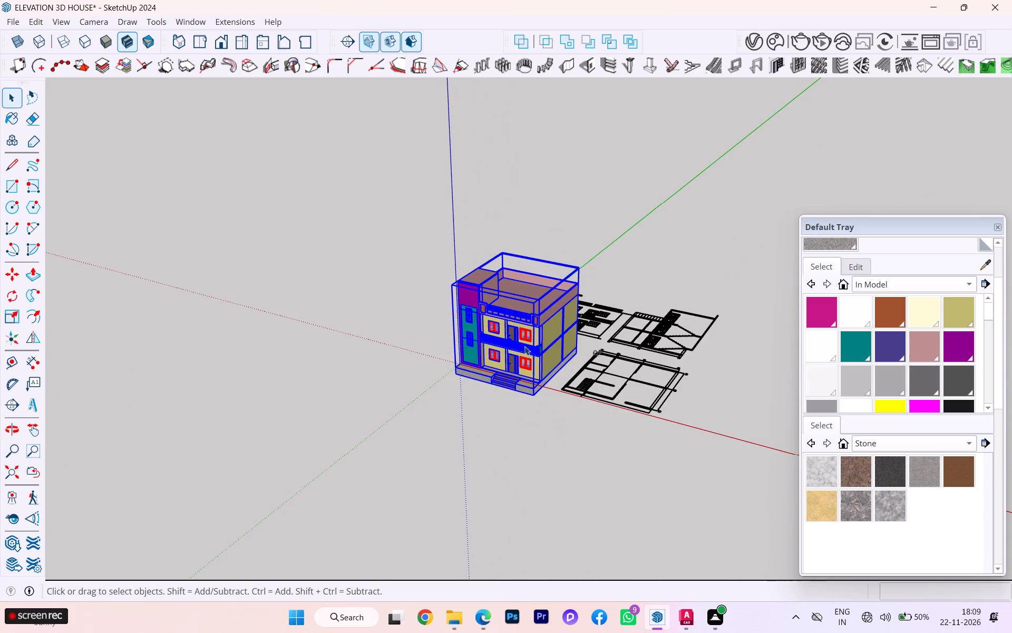
pyautogui.rightClick(519, 347)
pyautogui.click(550, 142)
pyautogui.click(442, 180)
# Clear the selection and save the house model.
pyautogui.scroll(2, 472, 291)
pyautogui.scroll(-3, 472, 292)
pyautogui.scroll(1, 472, 292)
pyautogui.doubleClick(351, 265)
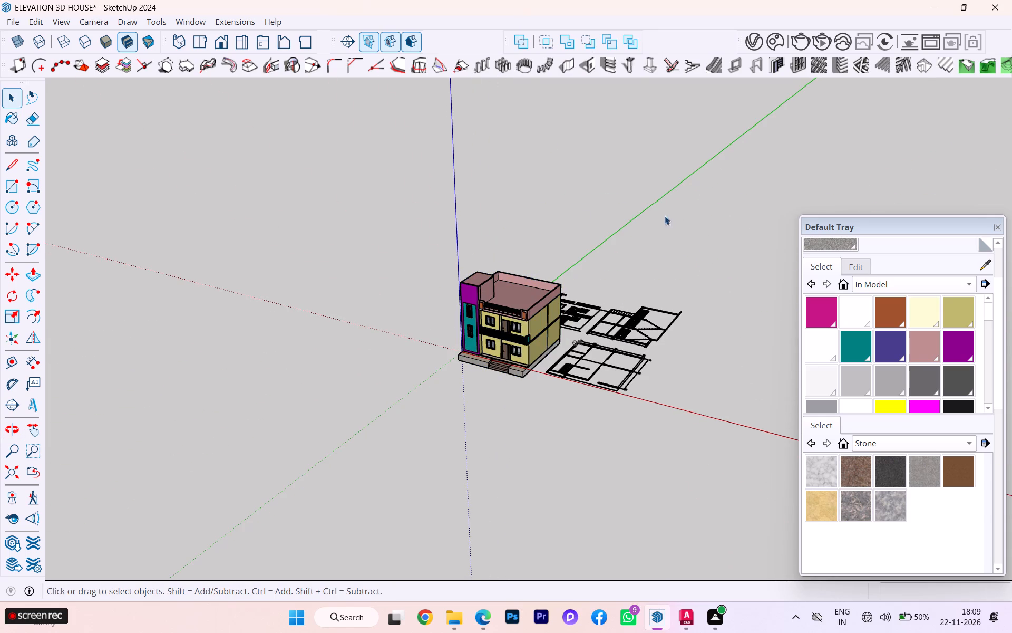
pyautogui.scroll(6, 537, 268)
pyautogui.scroll(-1, 553, 300)
pyautogui.scroll(5, 553, 300)
pyautogui.scroll(-1, 589, 327)
pyautogui.hotkey('ctrl', 's')
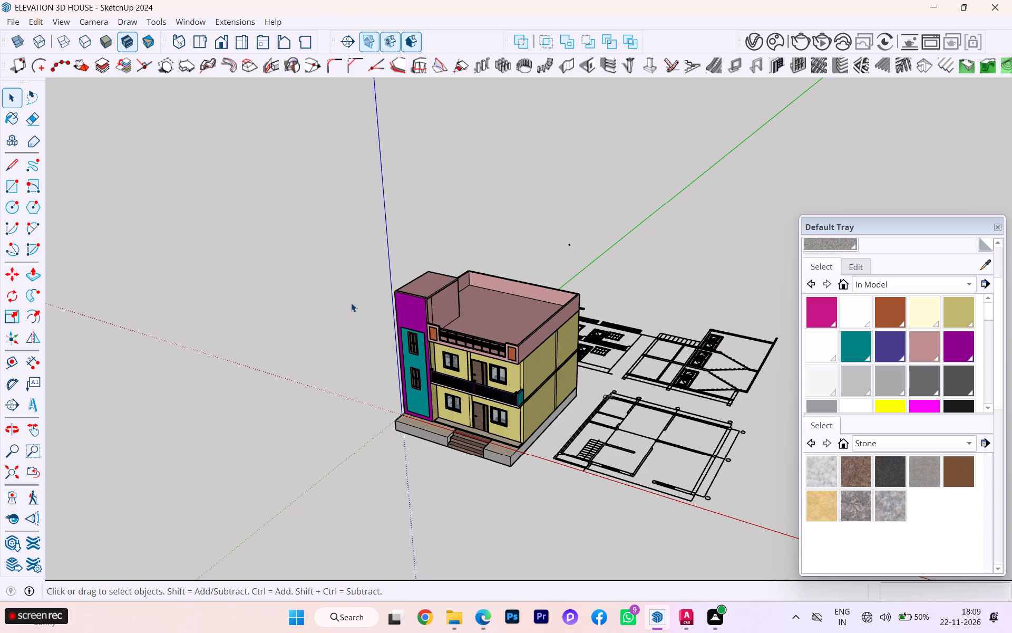
# Examine the finished house elevation from the front at near ground level.
pyautogui.scroll(2, 436, 342)
pyautogui.scroll(2, 557, 354)
pyautogui.scroll(-2, 577, 328)
pyautogui.moveTo(578, 328); pyautogui.dragTo(722, 218, button='middle')
pyautogui.scroll(7, 627, 351)
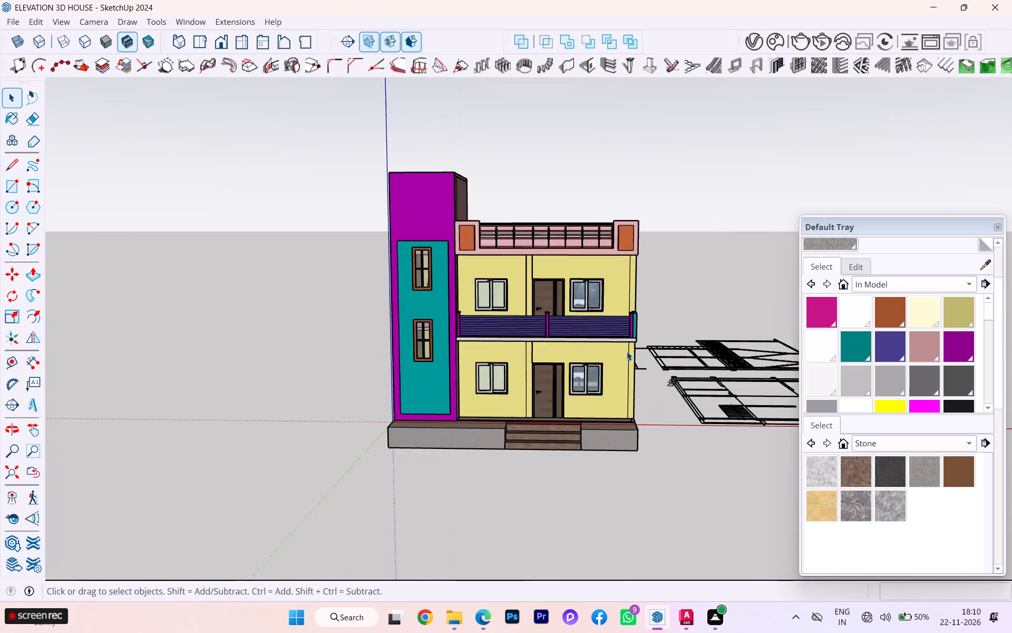
pyautogui.scroll(1, 590, 401)
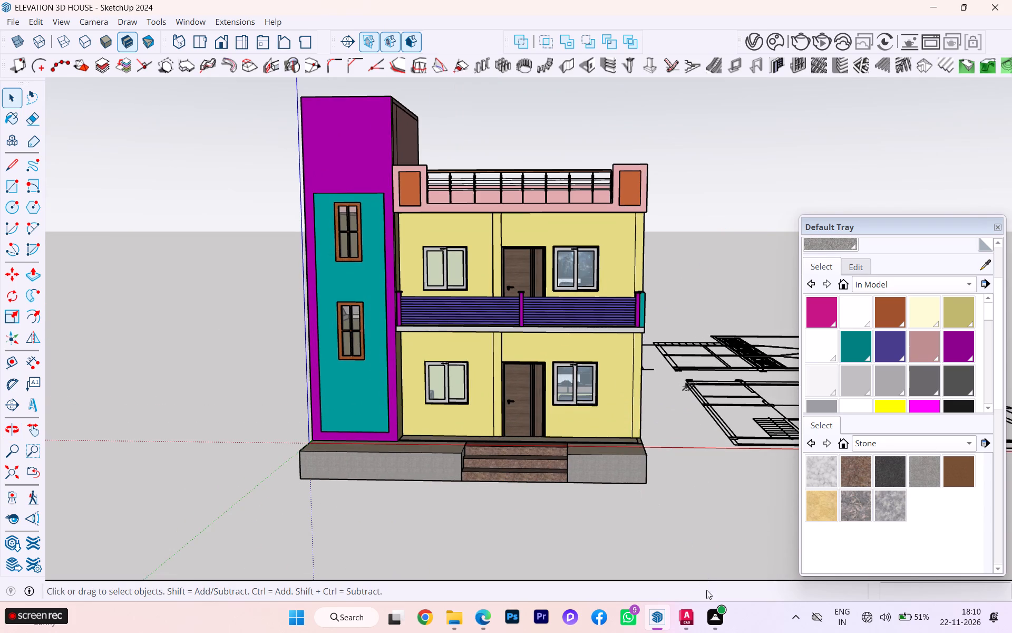
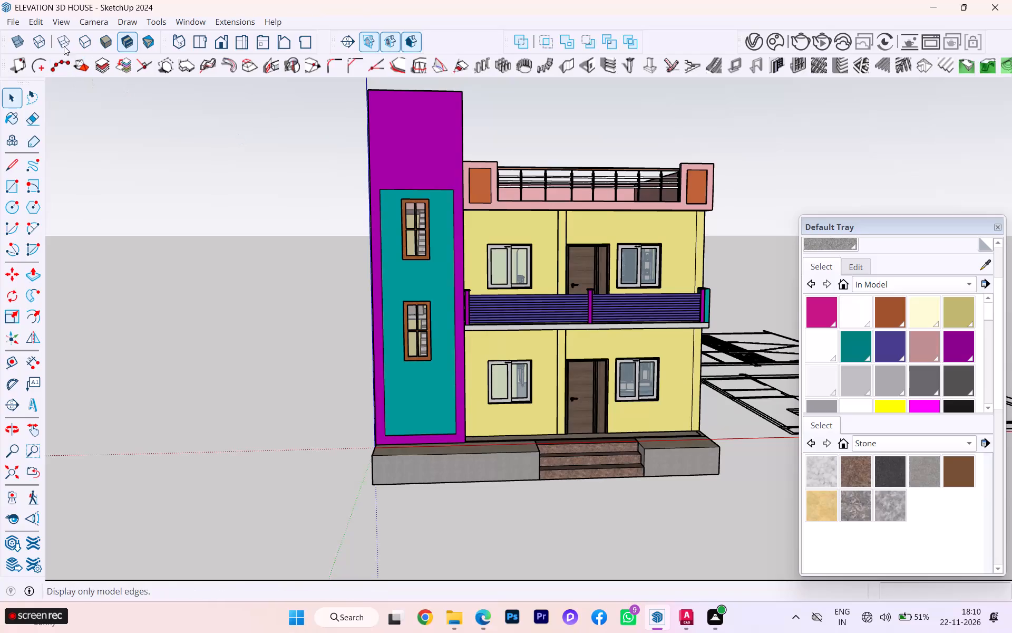
# Set the camera to parallel projection and frame the house in the standard front view.
pyautogui.click(33, 17)
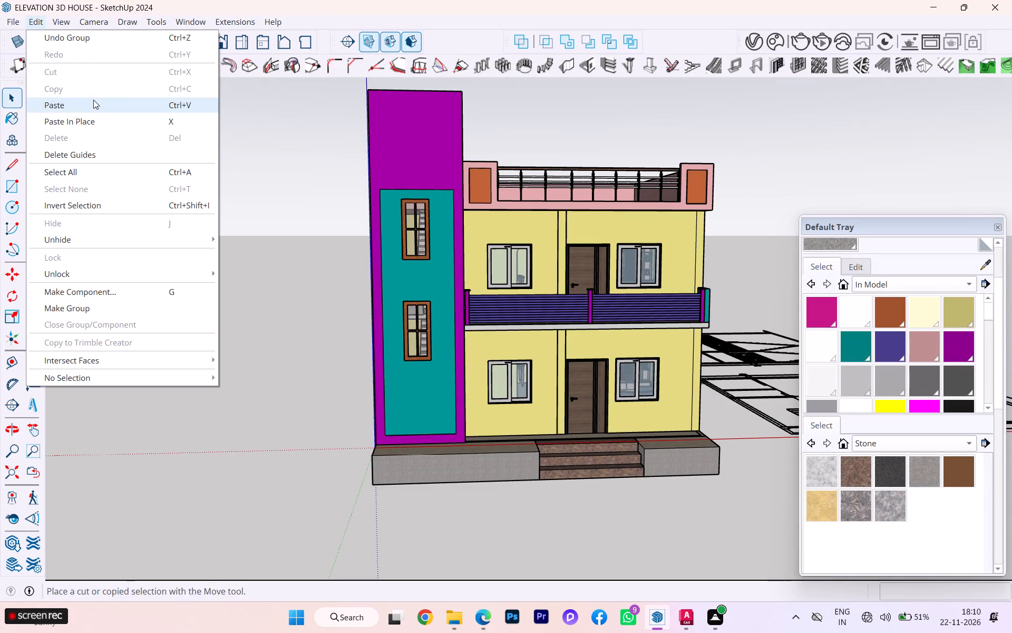
pyautogui.click(270, 92)
pyautogui.click(70, 20)
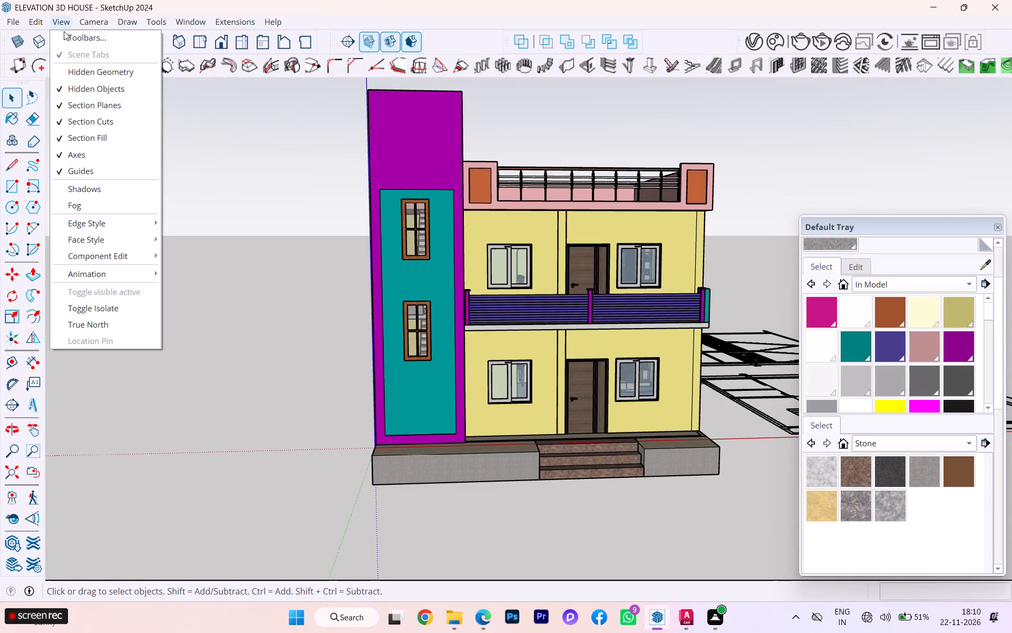
pyautogui.click(59, 89)
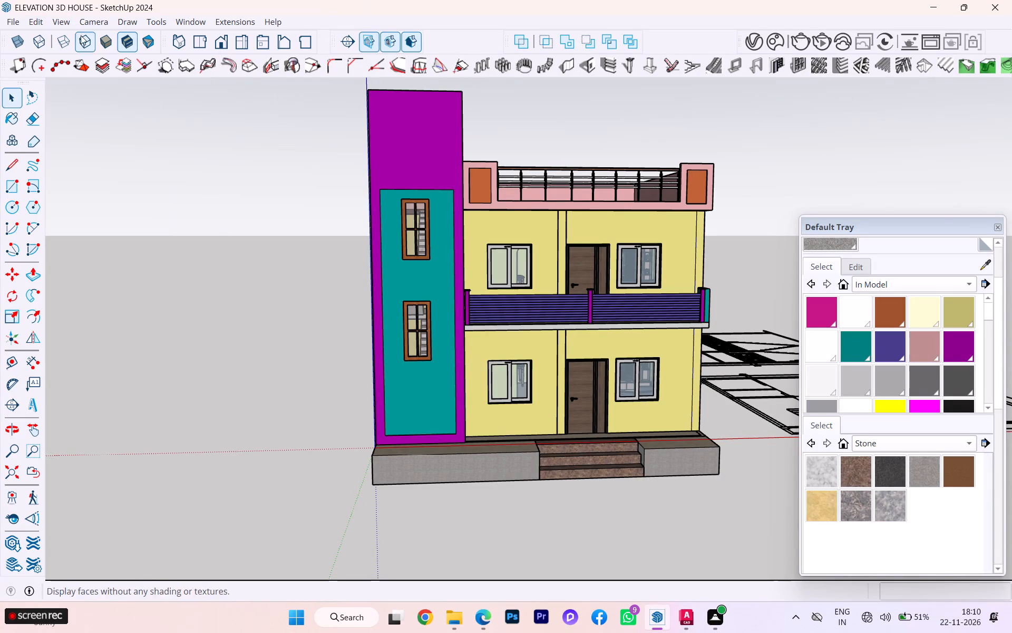
pyautogui.click(93, 20)
pyautogui.click(116, 86)
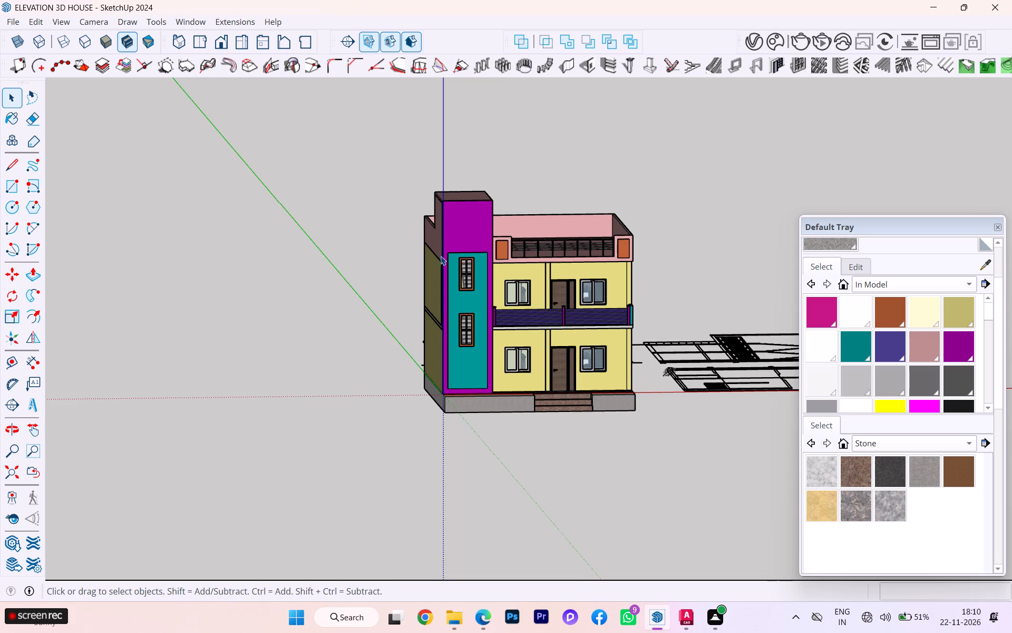
pyautogui.scroll(1, 490, 279)
pyautogui.click(220, 43)
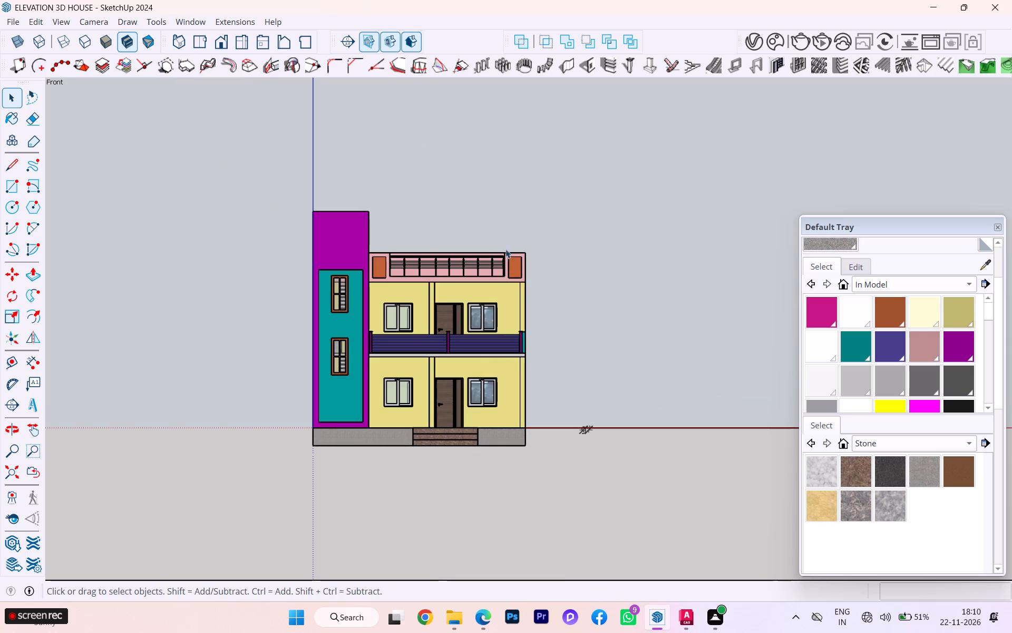
pyautogui.scroll(2, 464, 323)
pyautogui.scroll(-3, 464, 323)
pyautogui.scroll(8, 464, 323)
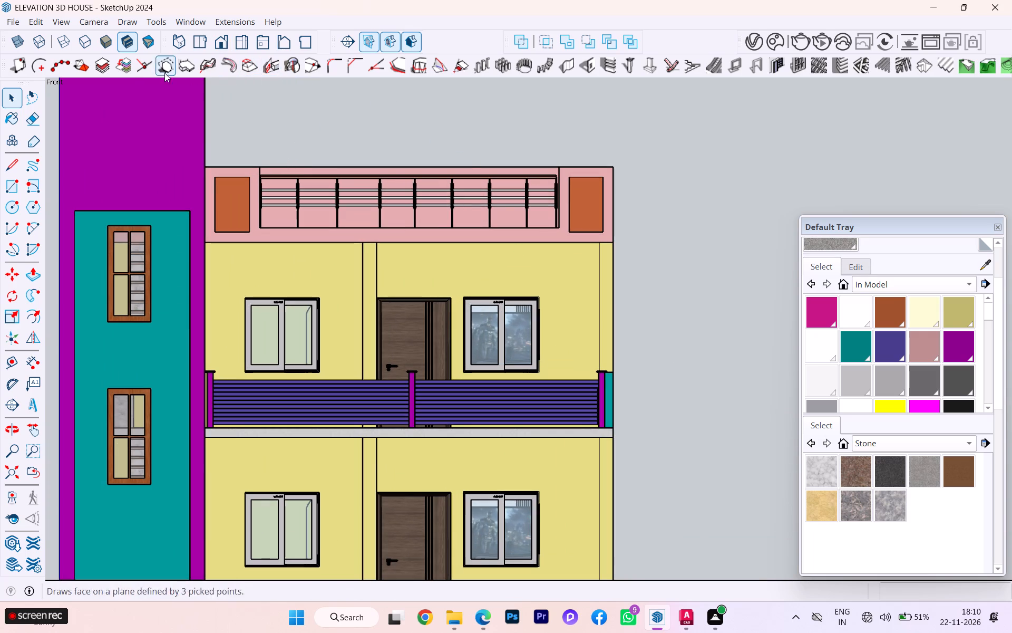
# Add a first animation scene that stores the front view of the house.
pyautogui.click(35, 20)
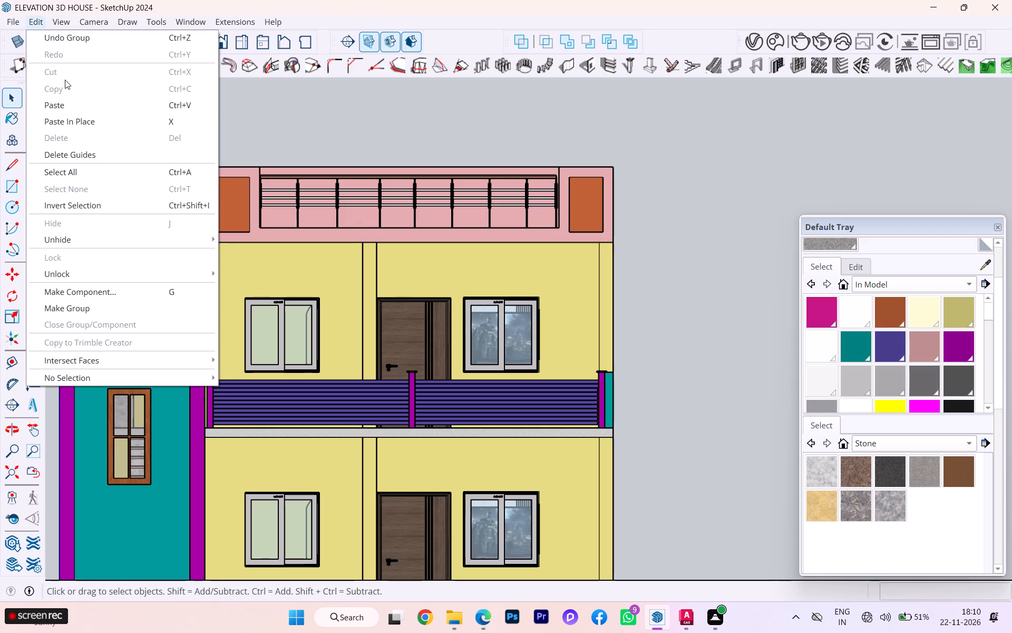
pyautogui.click(422, 117)
pyautogui.scroll(-1, 538, 196)
pyautogui.scroll(1, 543, 197)
pyautogui.scroll(-2, 553, 198)
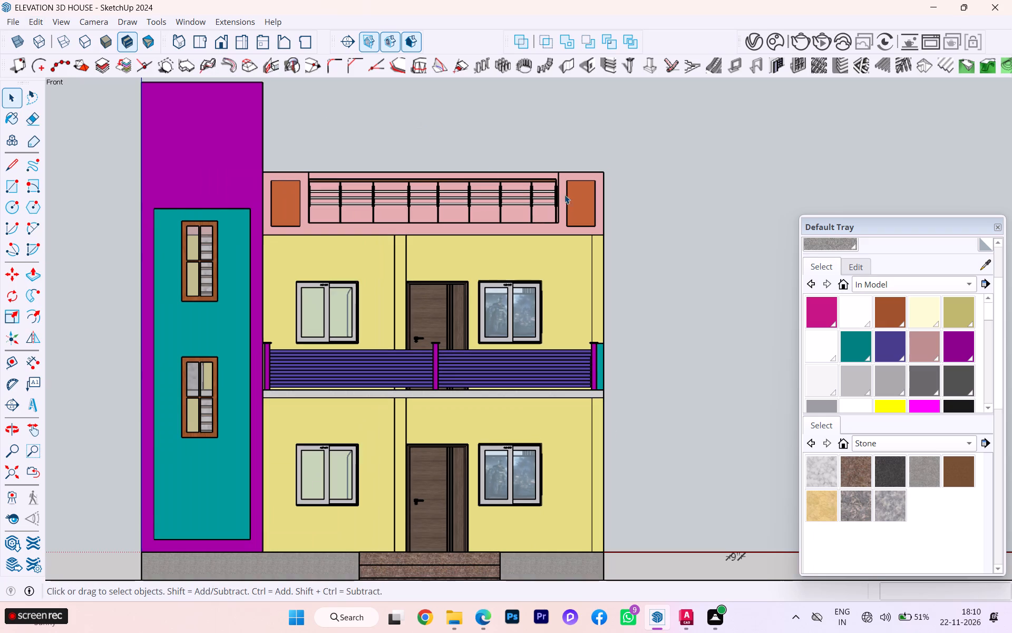
pyautogui.click(703, 149)
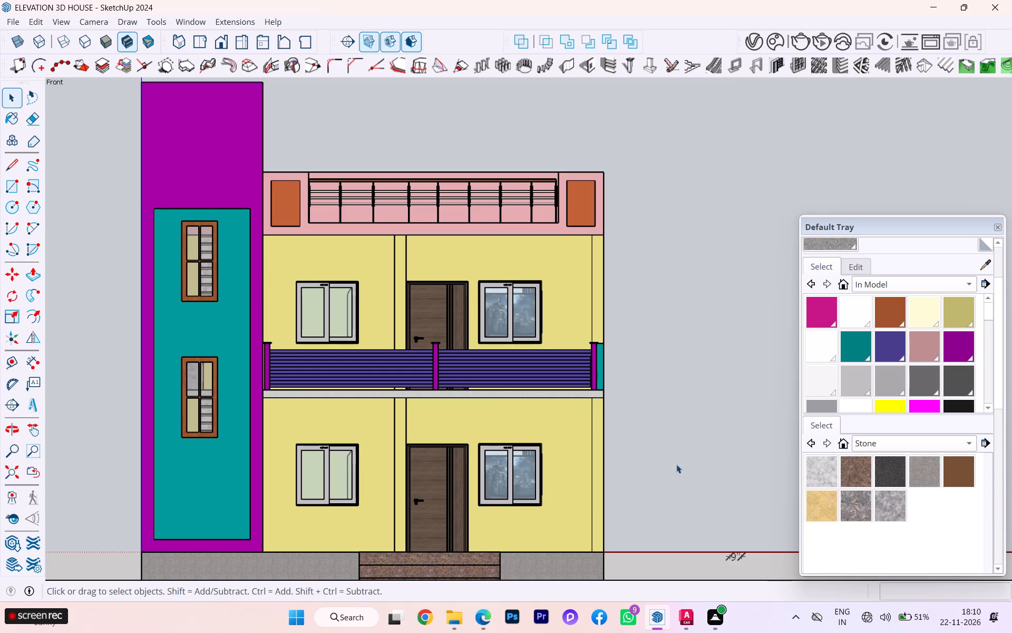
pyautogui.click(40, 20)
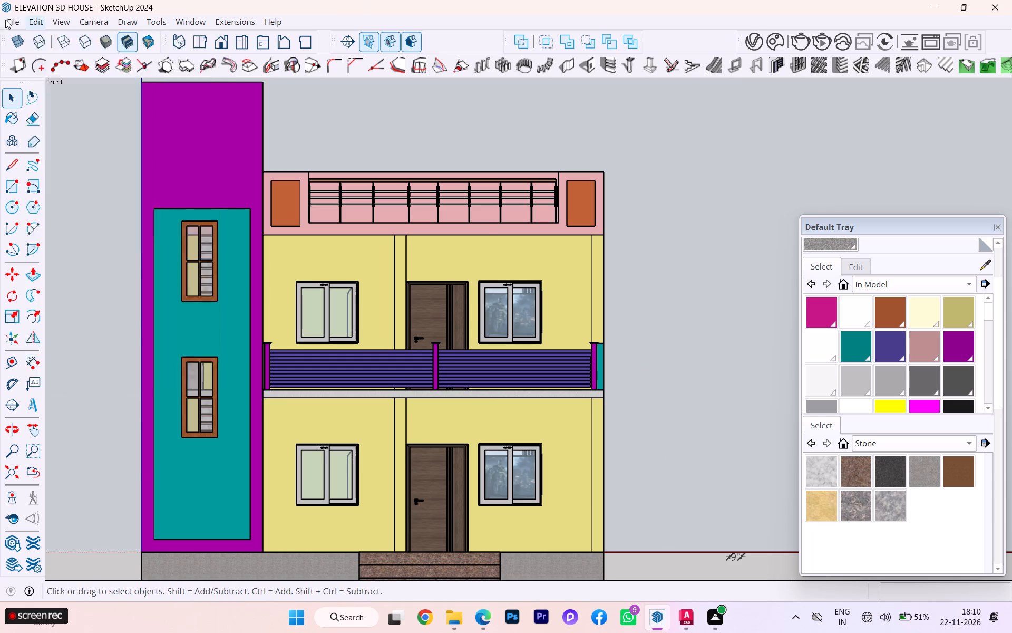
pyautogui.doubleClick(65, 23)
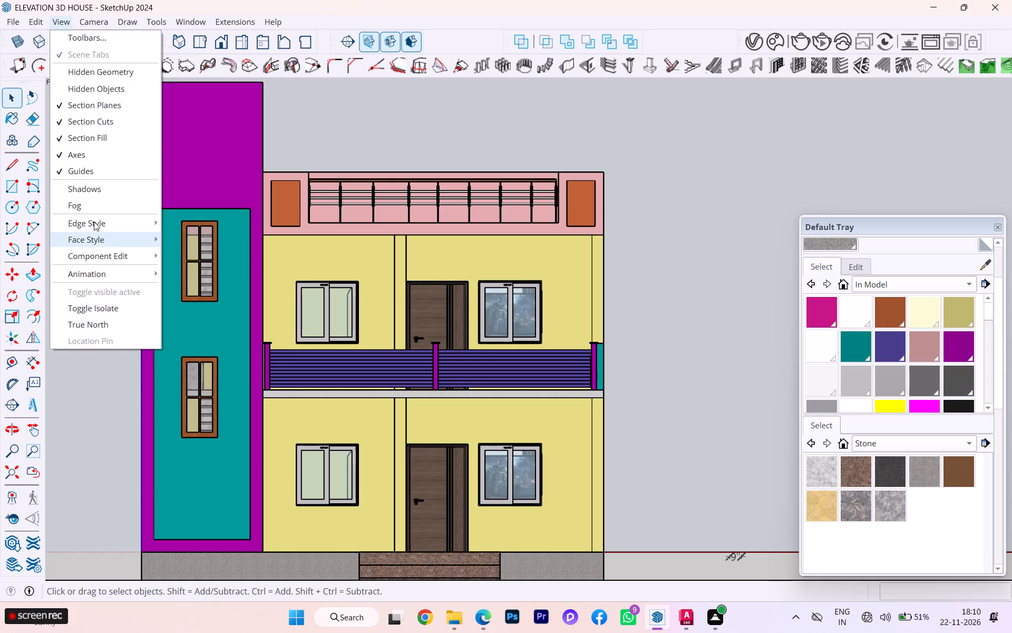
pyautogui.doubleClick(34, 24)
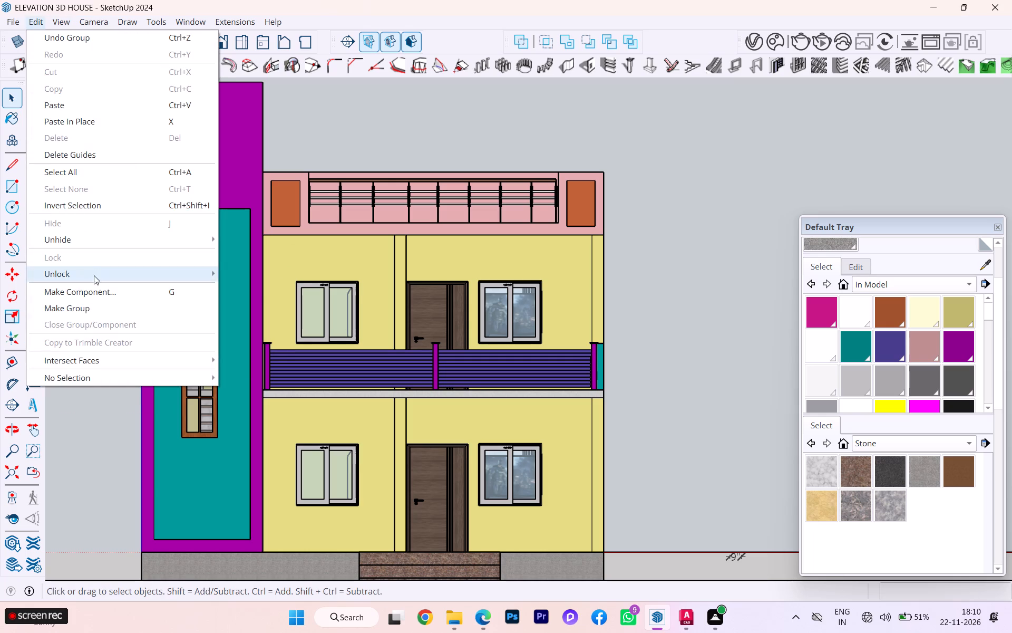
pyautogui.click(63, 23)
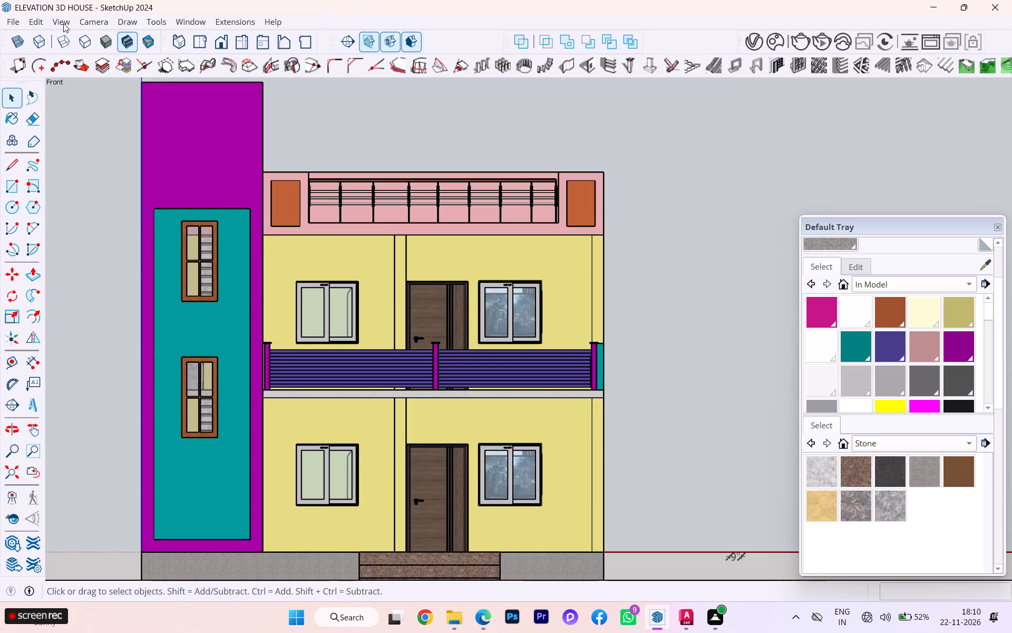
pyautogui.click(63, 23)
pyautogui.click(117, 276)
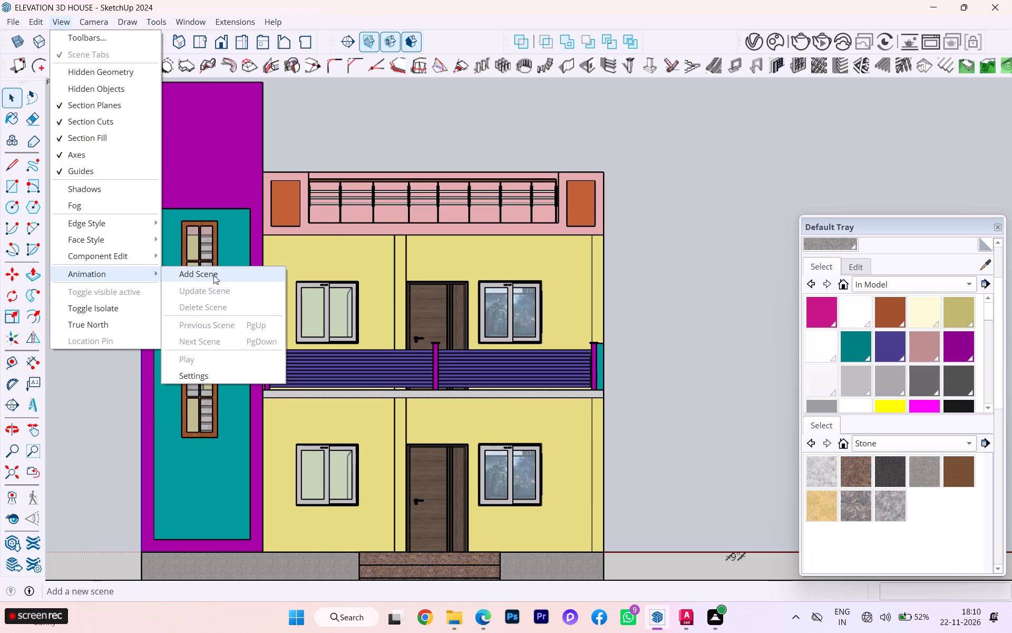
pyautogui.click(221, 274)
pyautogui.click(560, 361)
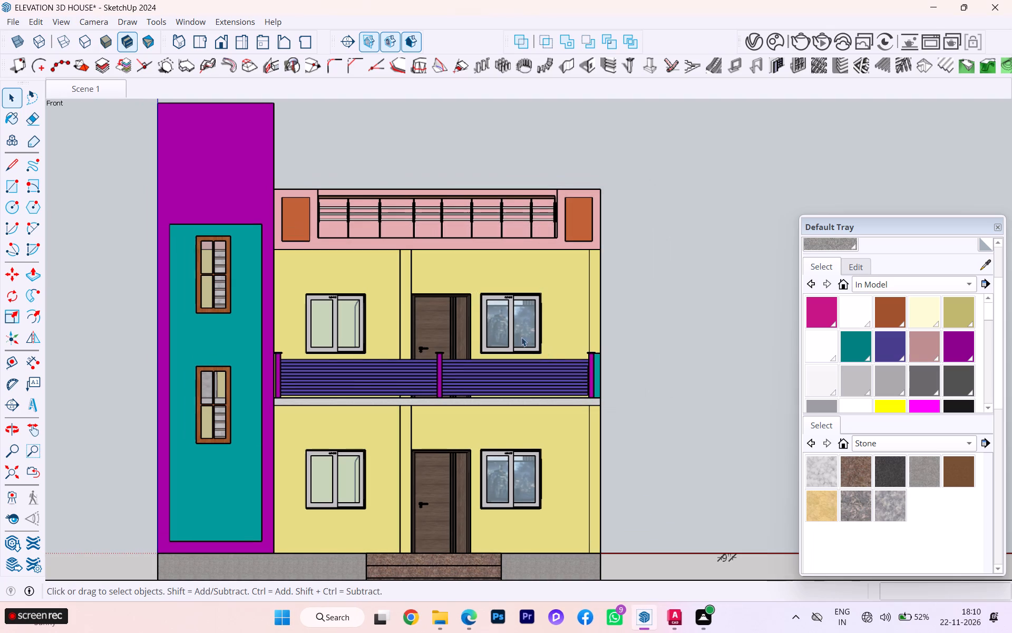
# Add a second scene after Scene 1.
pyautogui.rightClick(103, 88)
pyautogui.click(134, 133)
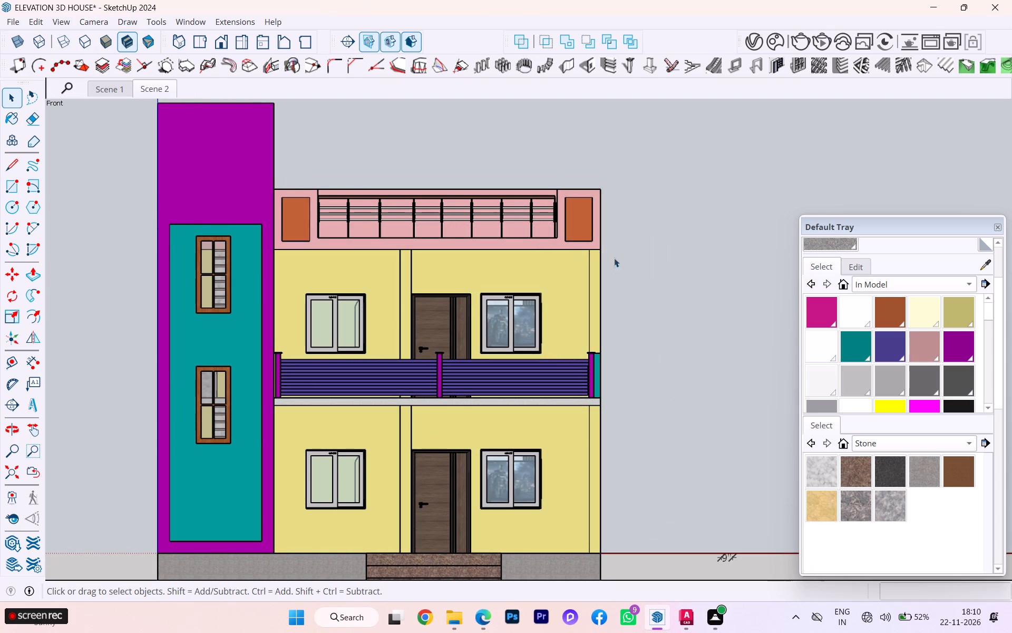
# In the standard top view, delete the floor plan line drawing beside the house.
pyautogui.click(198, 38)
pyautogui.scroll(-2, 348, 210)
pyautogui.scroll(-8, 348, 294)
pyautogui.scroll(3, 321, 241)
pyautogui.scroll(-2, 321, 241)
pyautogui.scroll(1, 320, 236)
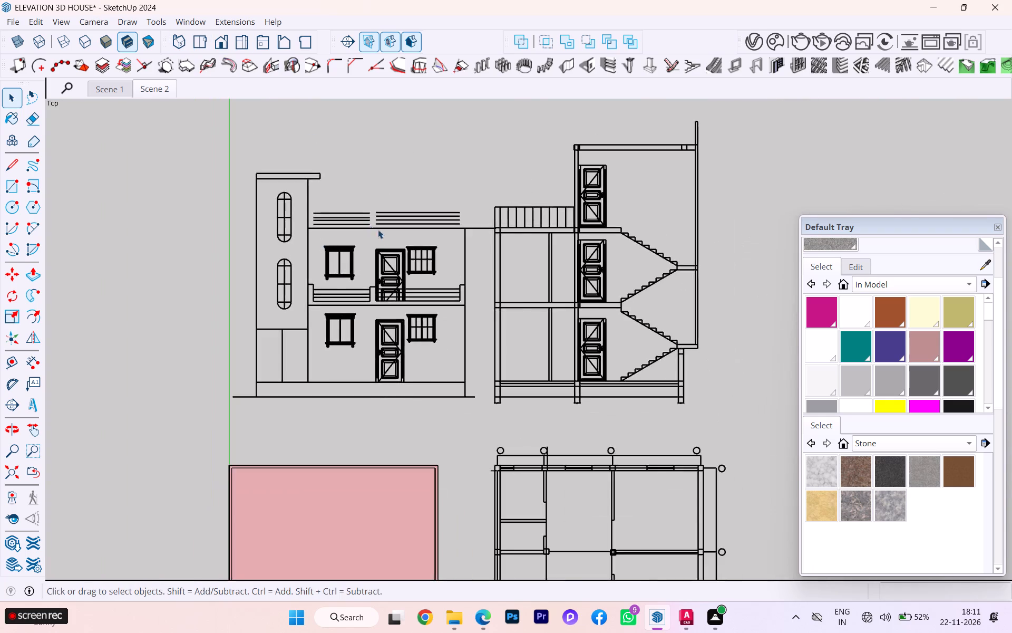
pyautogui.scroll(-6, 398, 267)
pyautogui.scroll(6, 369, 457)
pyautogui.scroll(-2, 373, 458)
pyautogui.scroll(2, 373, 458)
pyautogui.scroll(1, 432, 420)
pyautogui.scroll(-3, 432, 420)
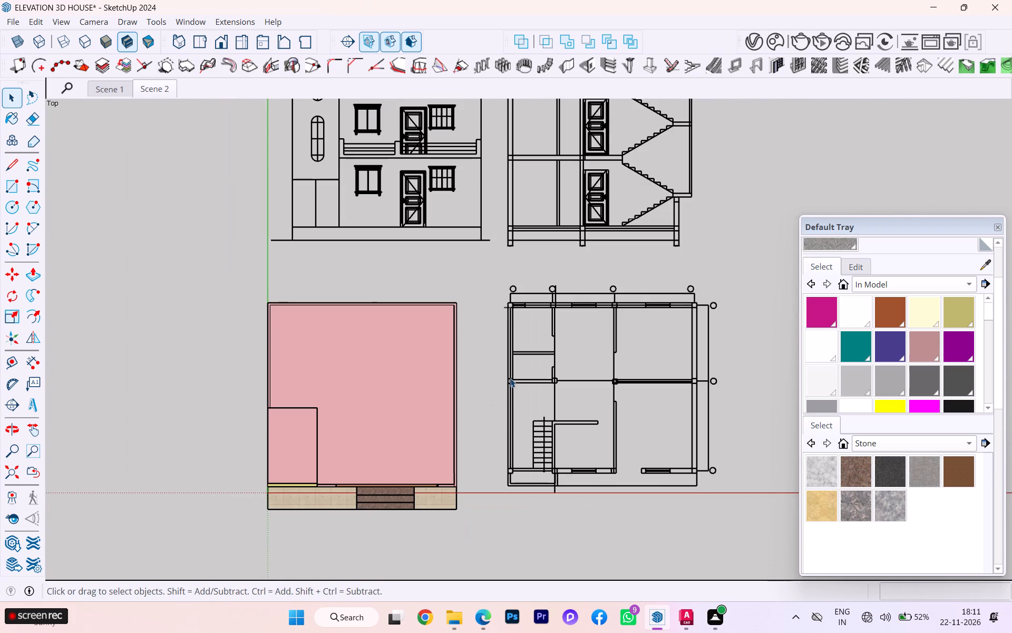
pyautogui.scroll(3, 553, 313)
pyautogui.scroll(-1, 527, 306)
pyautogui.scroll(1, 527, 306)
pyautogui.scroll(-3, 527, 306)
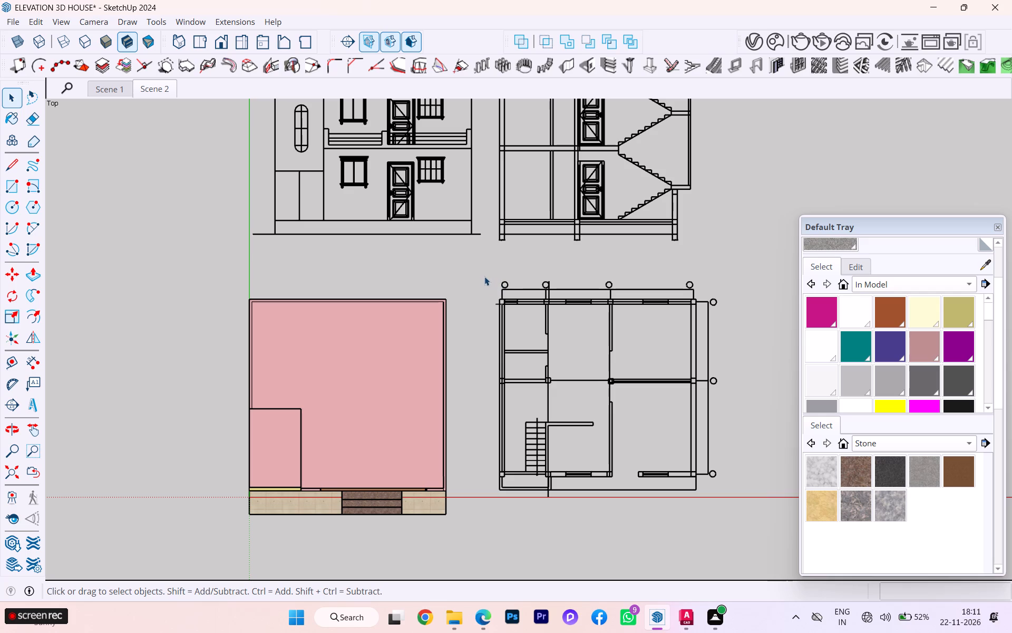
pyautogui.keyDown('ctrl'); pyautogui.moveTo(488, 273); pyautogui.dragTo(733, 536); pyautogui.keyUp('ctrl')
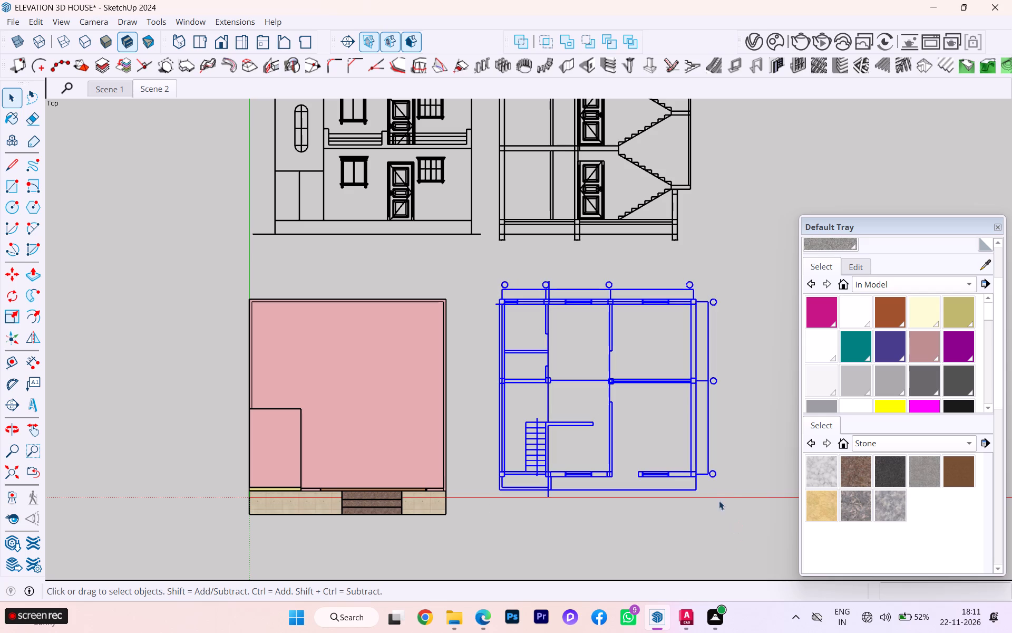
pyautogui.press('Delete')
# Delete the front elevation and staircase section line drawings behind the house, including the remaining line pieces.
pyautogui.scroll(-4, 681, 476)
pyautogui.scroll(1, 686, 485)
pyautogui.scroll(-1, 686, 485)
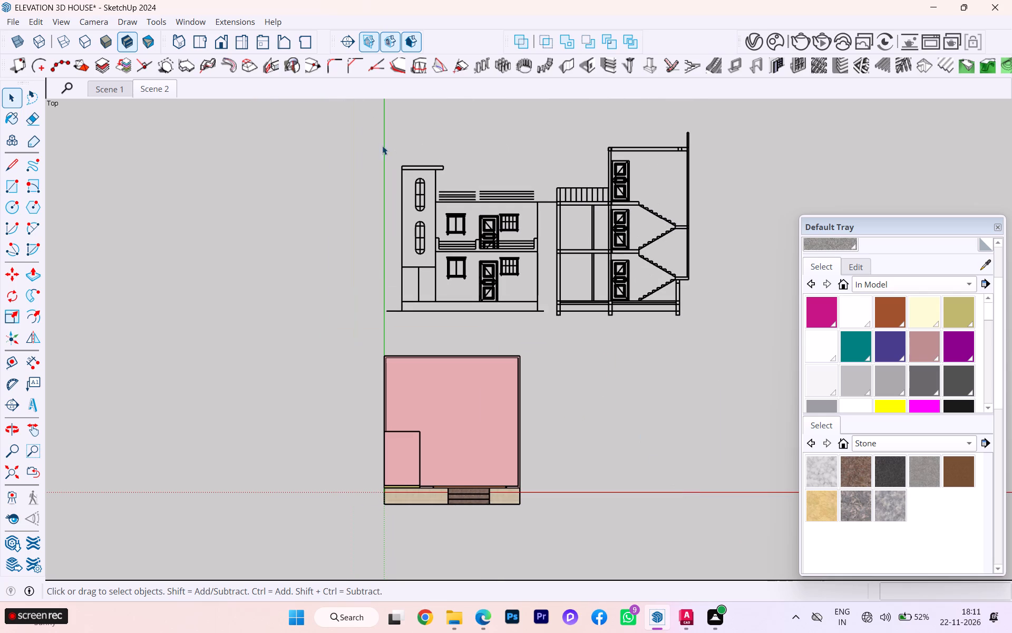
pyautogui.moveTo(362, 138); pyautogui.dragTo(737, 322)
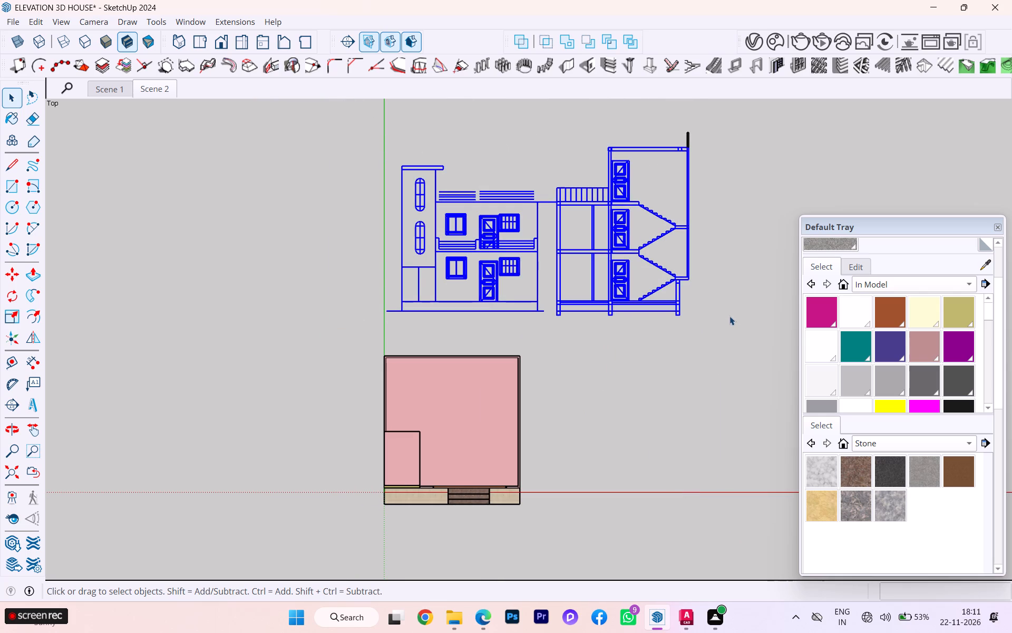
pyautogui.press('Delete')
pyautogui.moveTo(374, 120); pyautogui.dragTo(744, 186)
pyautogui.press('Delete')
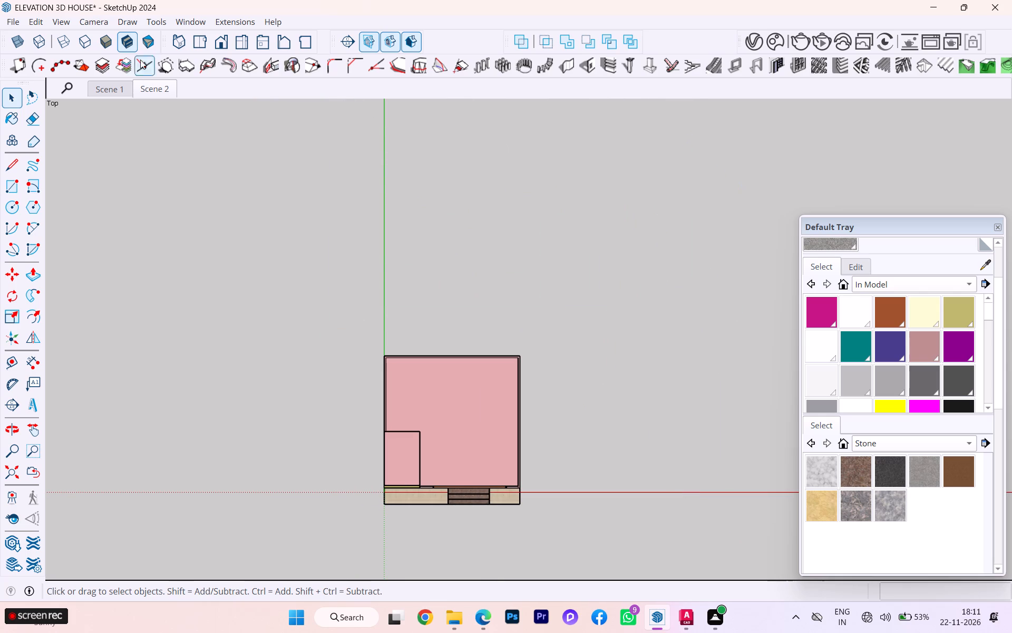
# Update Scene 2 to store the top view of the house.
pyautogui.rightClick(158, 88)
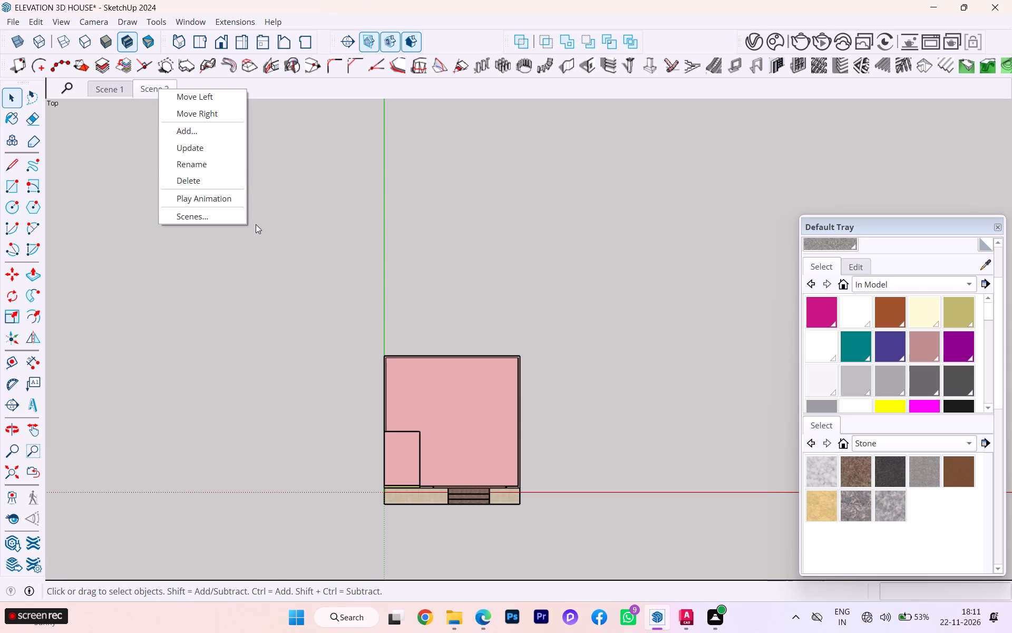
pyautogui.click(203, 147)
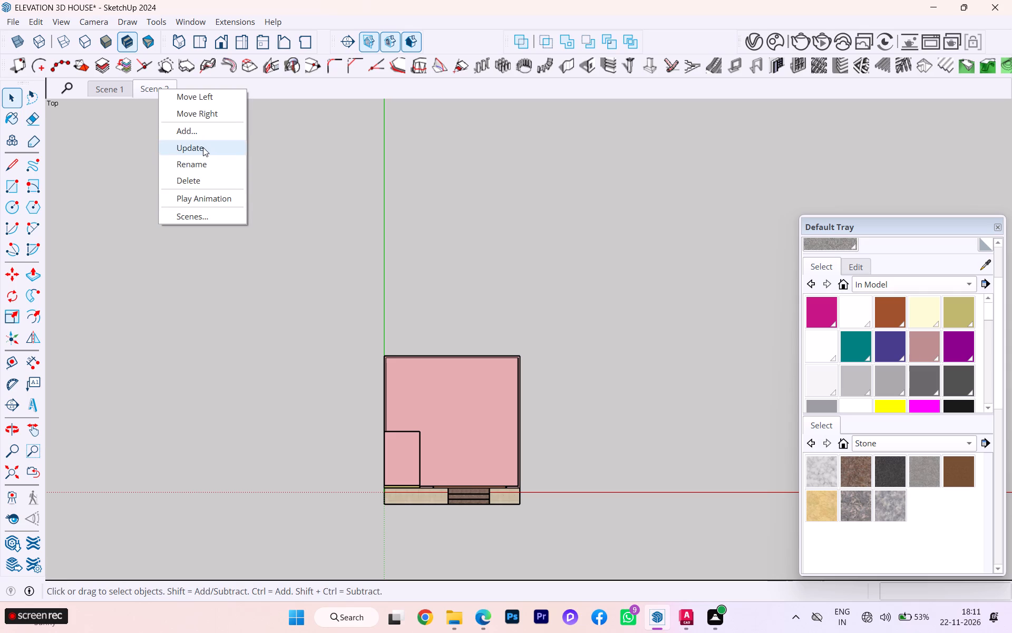
# Add a third scene after Scene 2.
pyautogui.rightClick(161, 90)
pyautogui.click(196, 132)
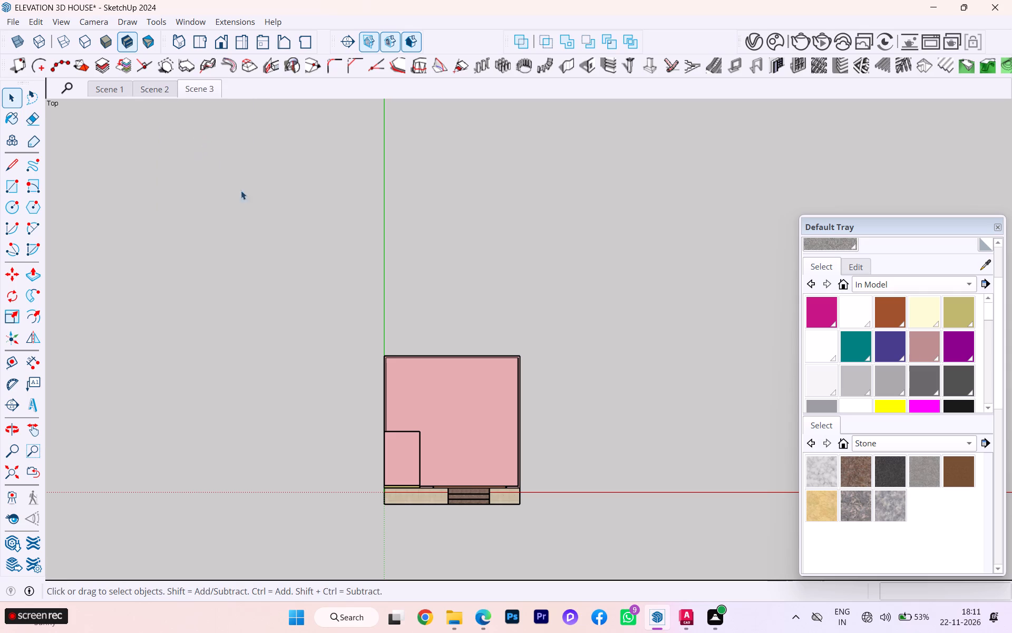
# Examine the house in the standard right view and from its front right corner.
pyautogui.click(245, 37)
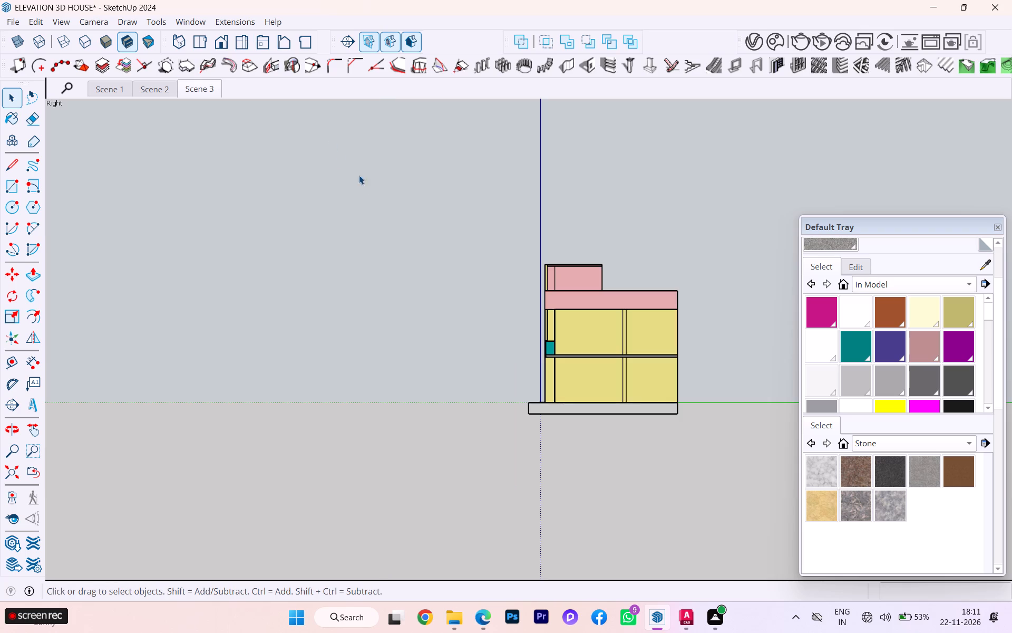
pyautogui.scroll(1, 603, 338)
pyautogui.scroll(-1, 603, 339)
pyautogui.scroll(5, 606, 340)
pyautogui.scroll(-1, 613, 318)
pyautogui.scroll(6, 612, 323)
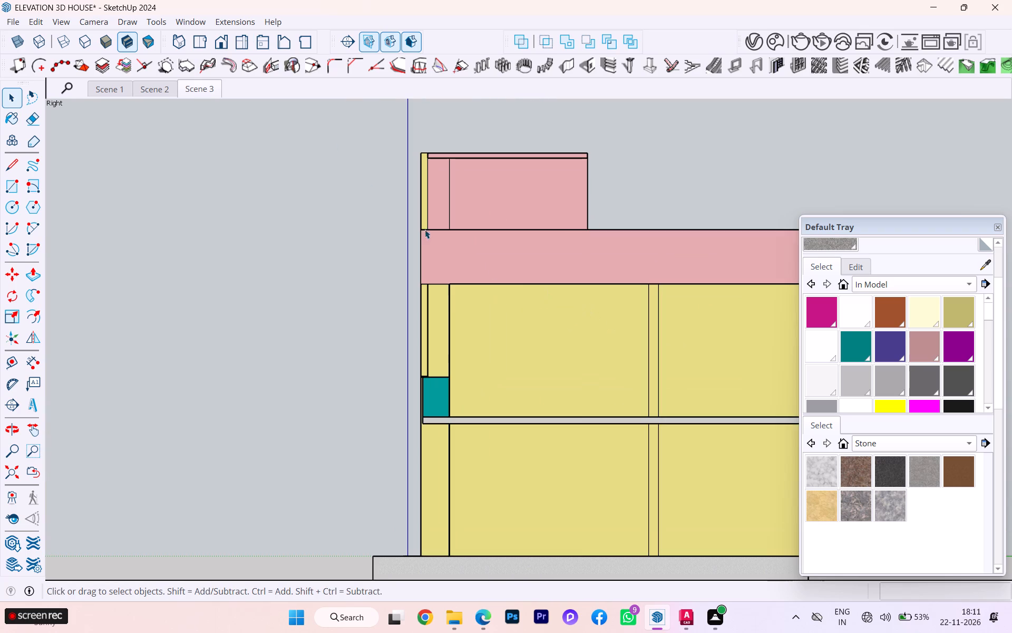
pyautogui.scroll(-1, 342, 183)
pyautogui.moveTo(364, 195); pyautogui.dragTo(343, 185, button='middle')
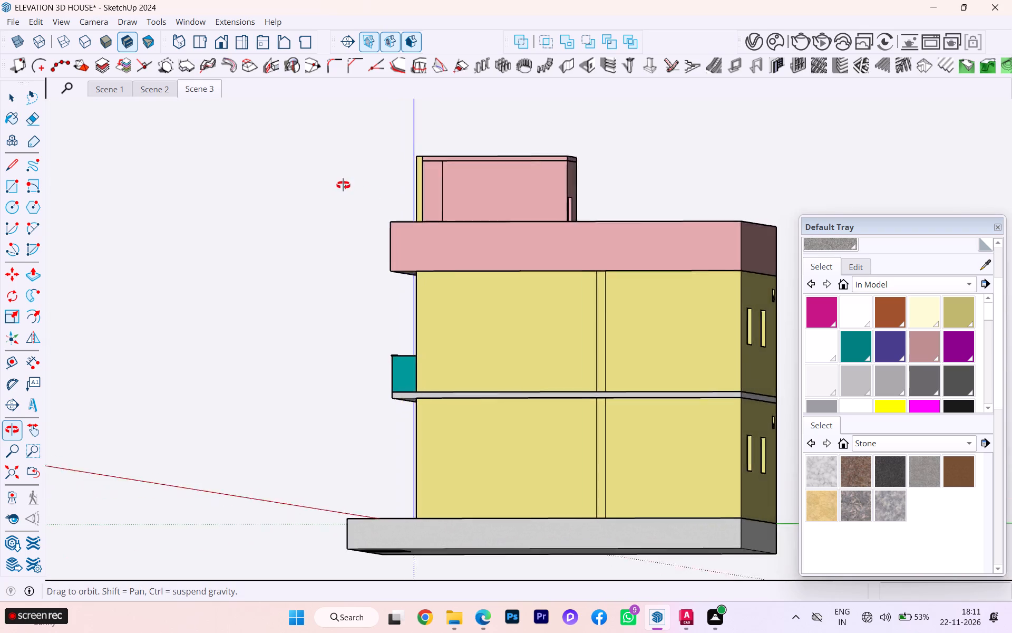
pyautogui.moveTo(343, 185); pyautogui.dragTo(452, 218, button='middle')
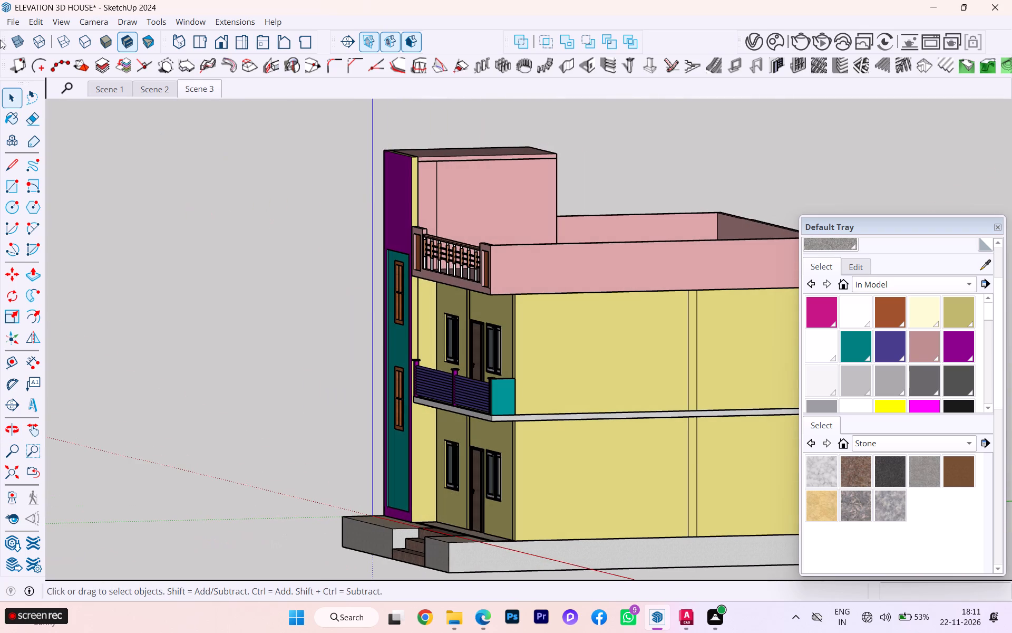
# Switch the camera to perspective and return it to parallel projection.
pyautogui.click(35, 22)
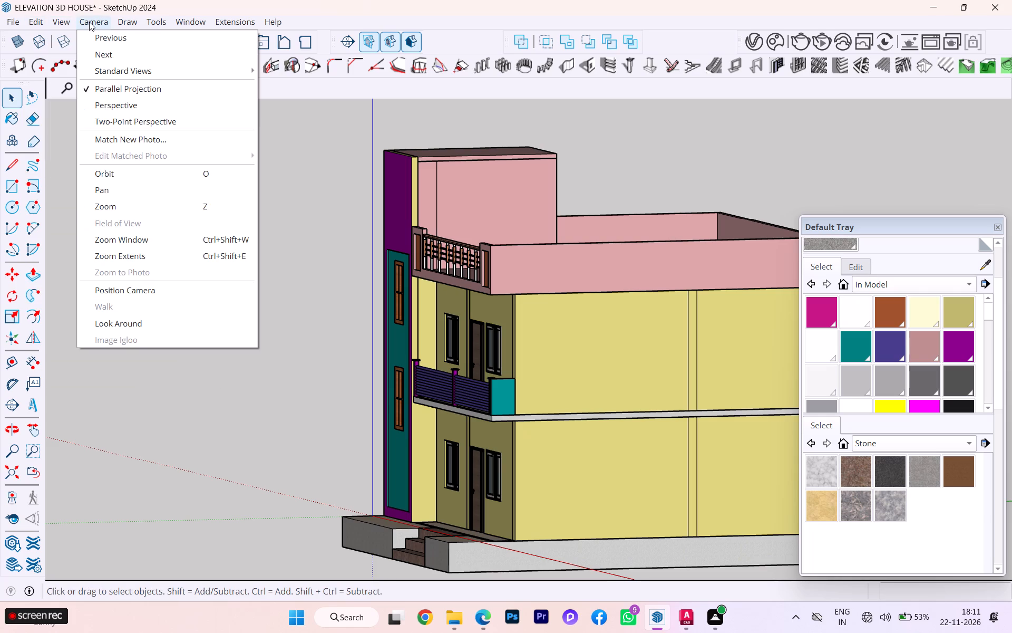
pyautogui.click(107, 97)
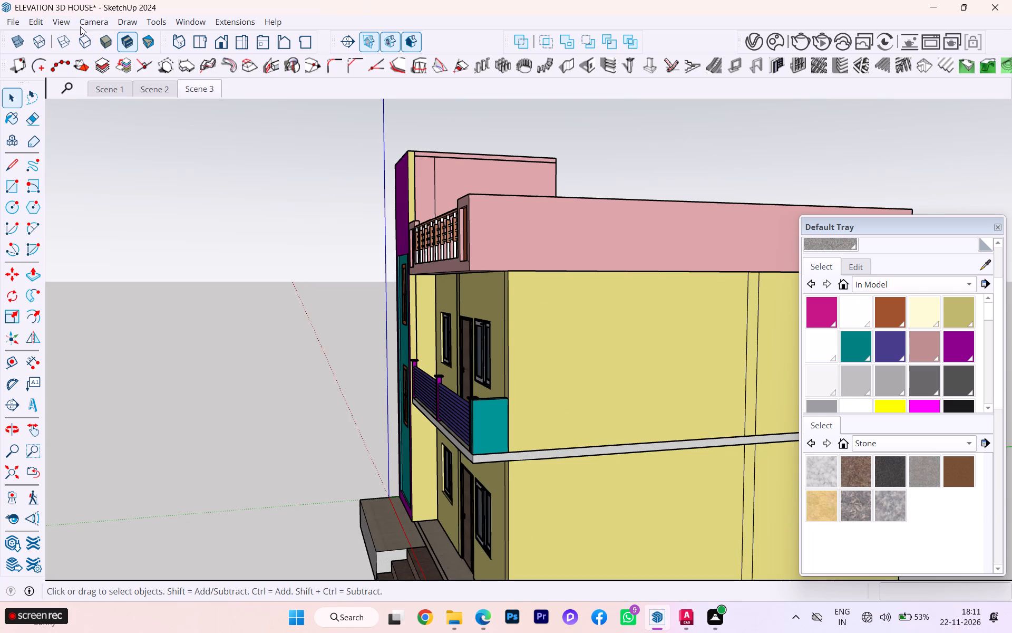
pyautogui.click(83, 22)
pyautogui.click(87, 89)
# Update Scene 3 to store the standard right view of the whole house.
pyautogui.scroll(-1, 140, 99)
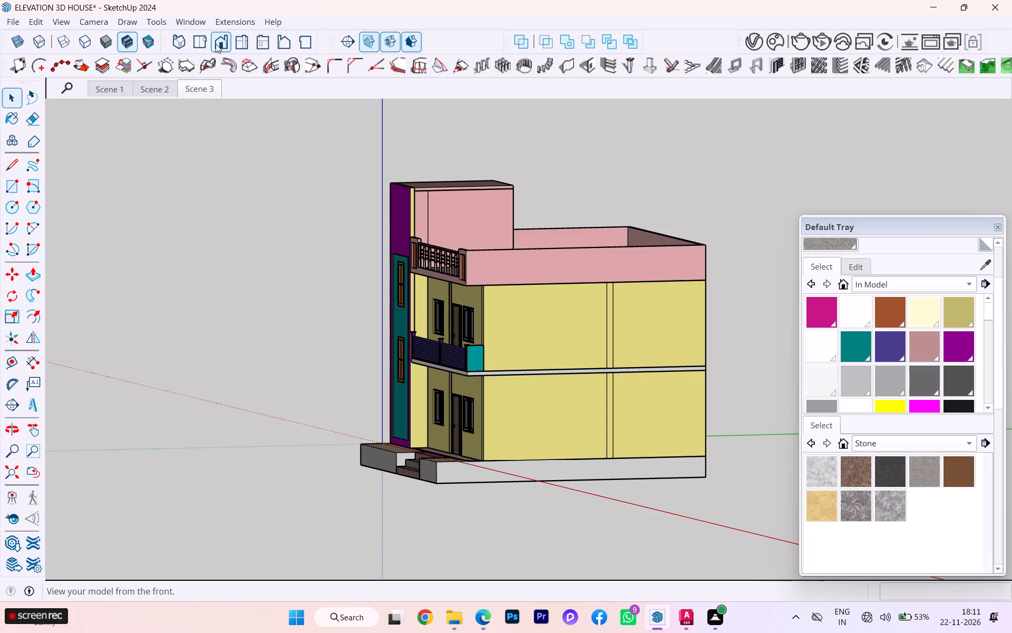
pyautogui.click(247, 49)
pyautogui.scroll(-1, 245, 126)
pyautogui.scroll(1, 245, 126)
pyautogui.scroll(-1, 245, 126)
pyautogui.scroll(-2, 319, 138)
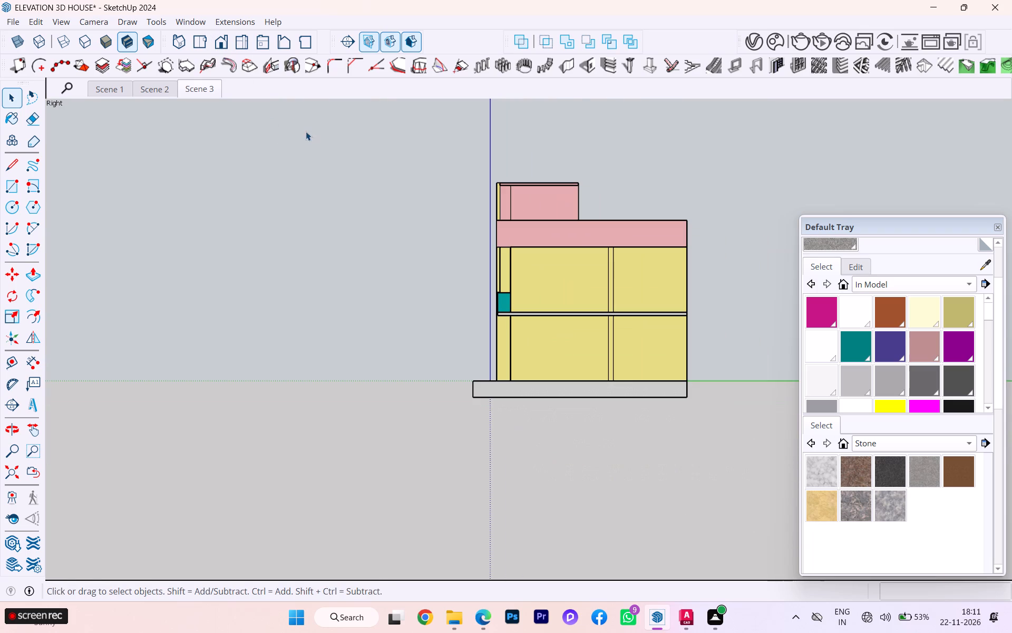
pyautogui.rightClick(199, 89)
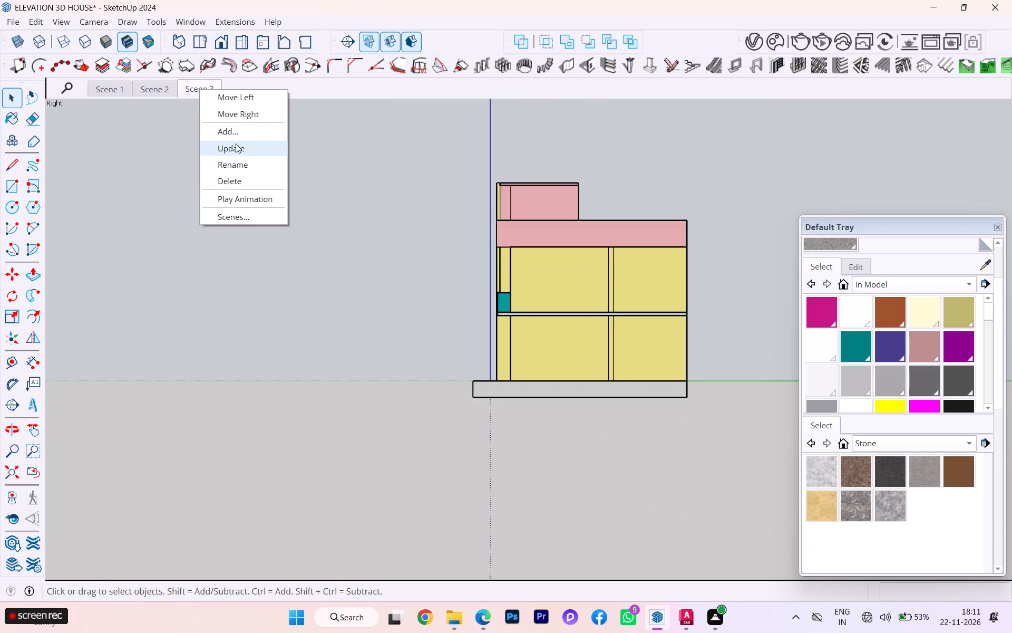
pyautogui.click(236, 143)
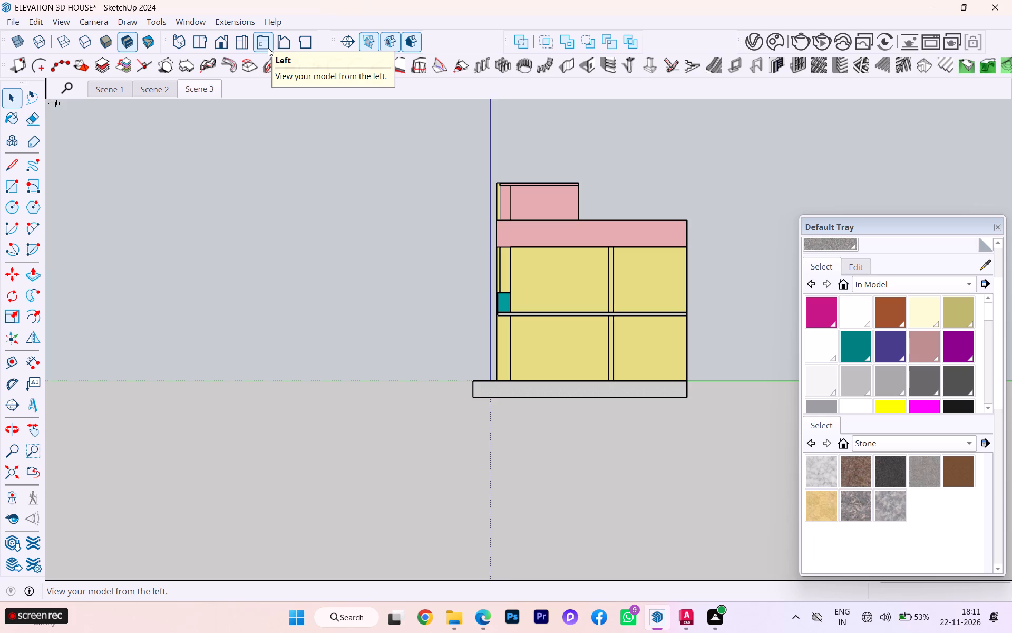
# Add a fourth scene after Scene 3 that stores the standard left view of the house.
pyautogui.click(268, 47)
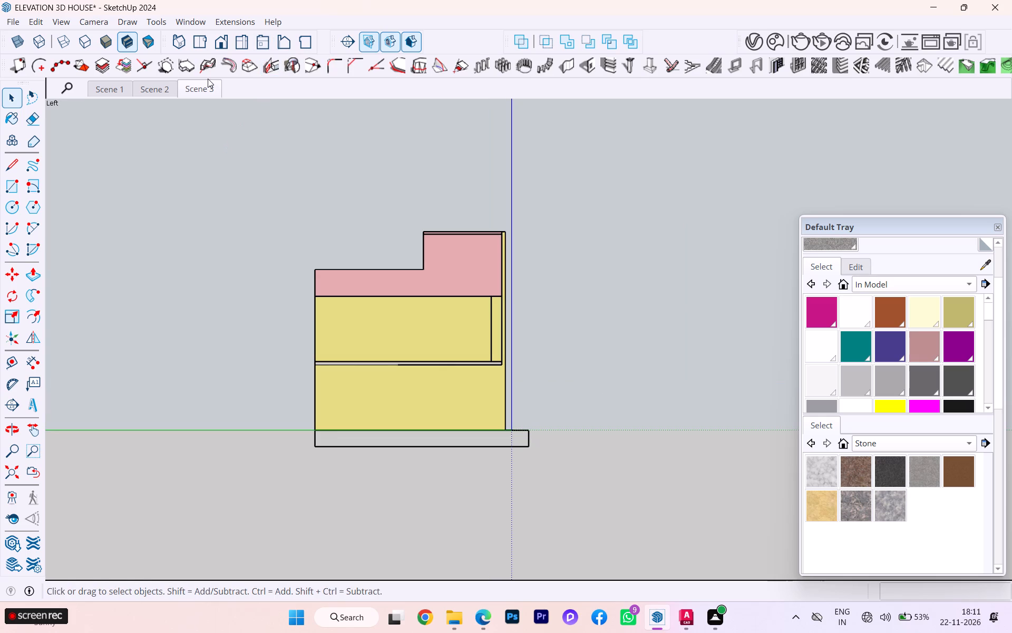
pyautogui.rightClick(203, 87)
pyautogui.click(231, 128)
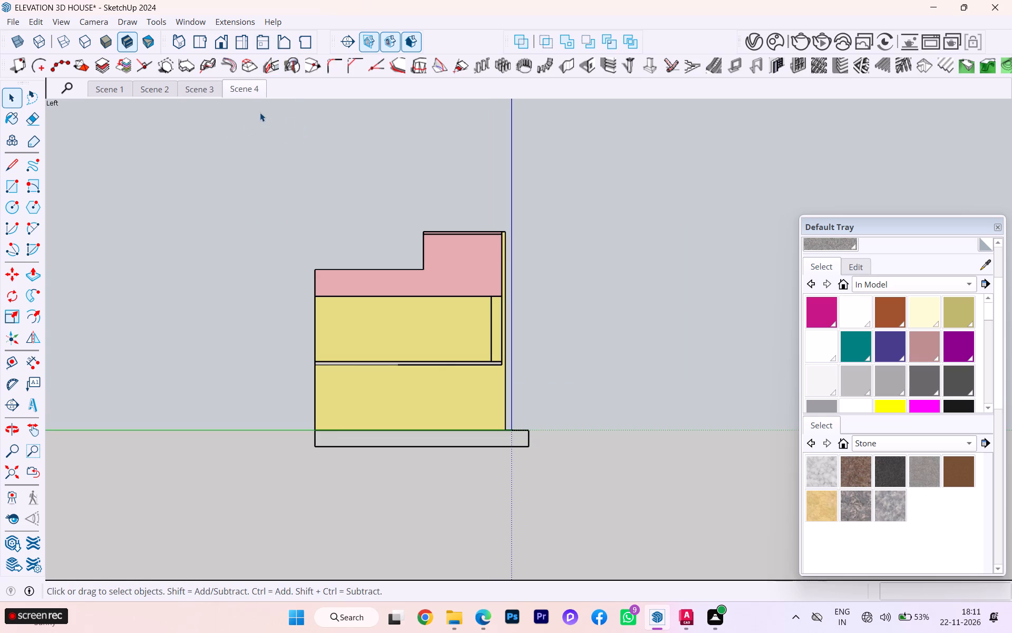
pyautogui.rightClick(242, 88)
pyautogui.click(269, 147)
# Add a fifth scene after Scene 4 and update it to store the standard back view of the house.
pyautogui.rightClick(246, 88)
pyautogui.click(283, 137)
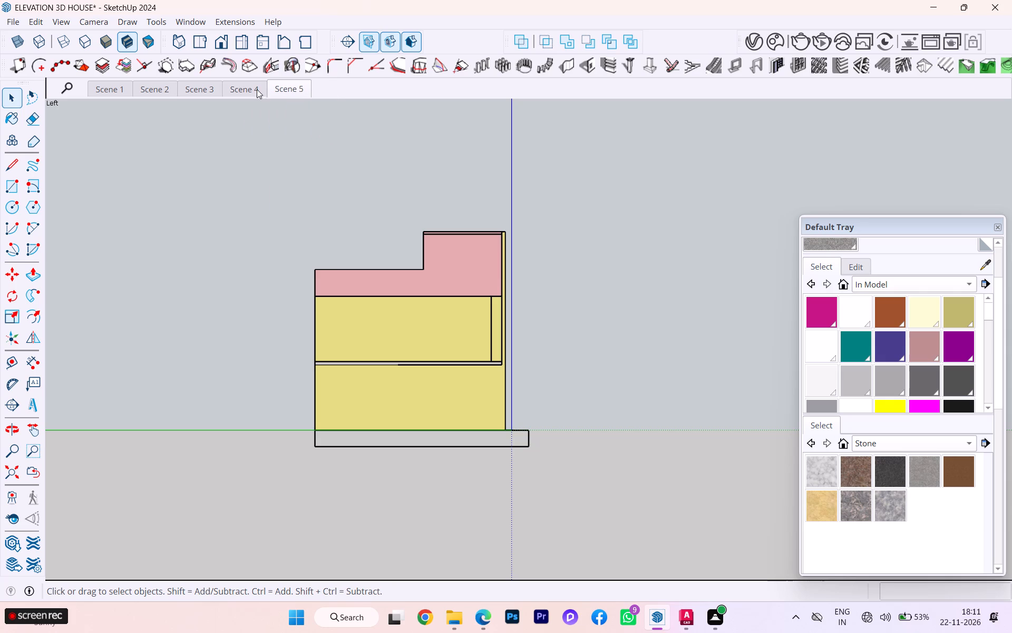
pyautogui.click(280, 44)
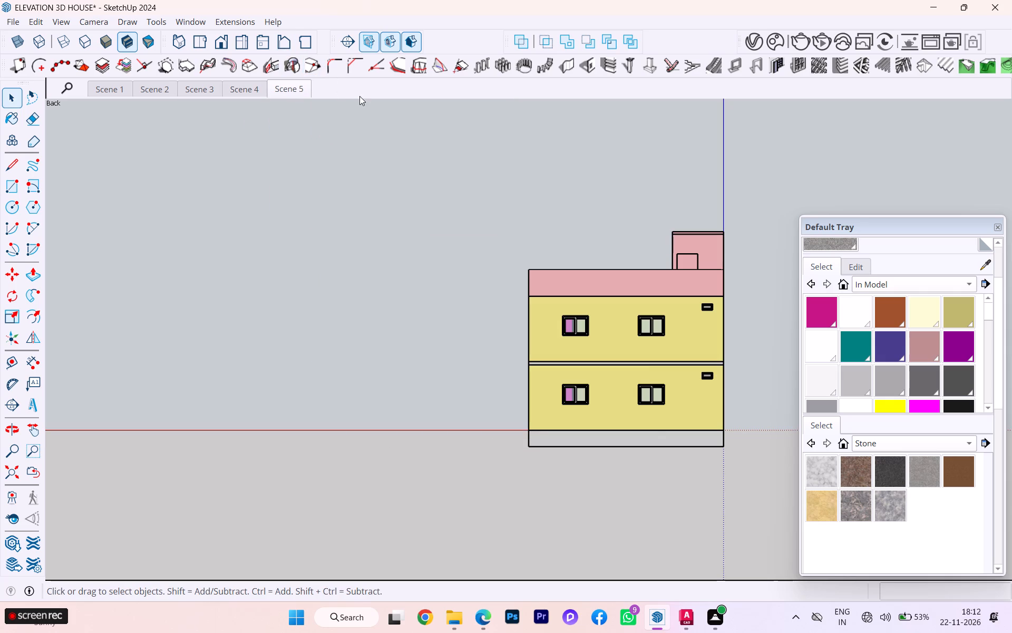
pyautogui.rightClick(295, 85)
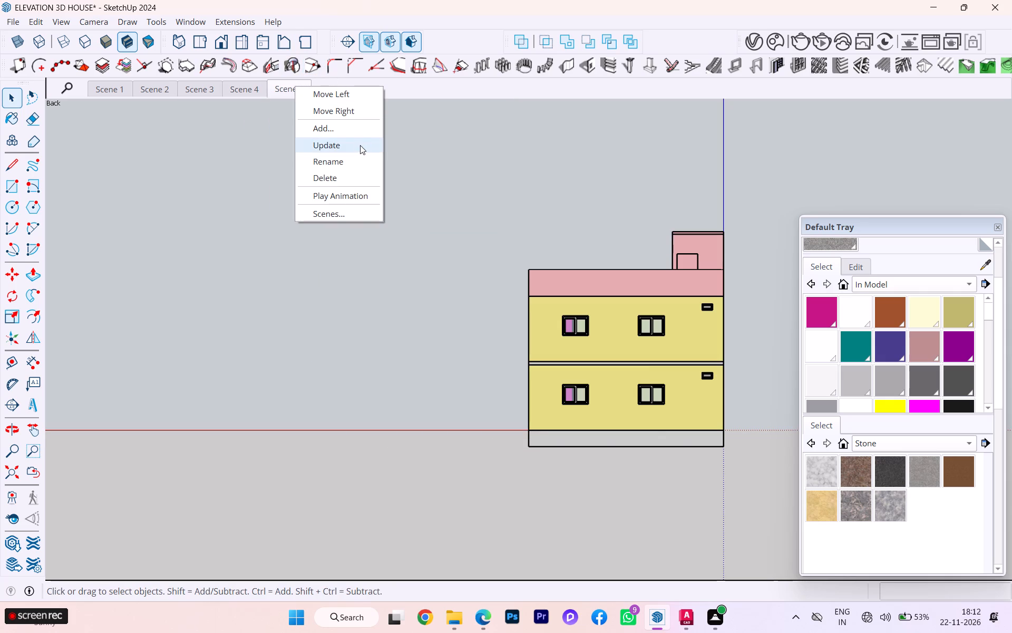
pyautogui.click(353, 147)
# Add a sixth scene after Scene 5.
pyautogui.rightClick(303, 97)
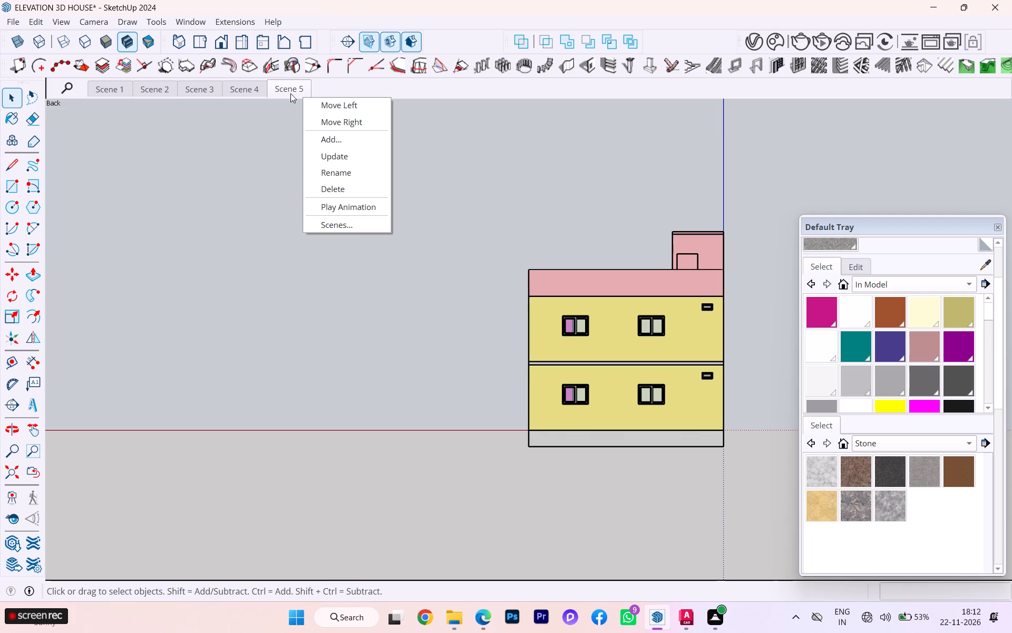
pyautogui.rightClick(284, 92)
pyautogui.click(322, 128)
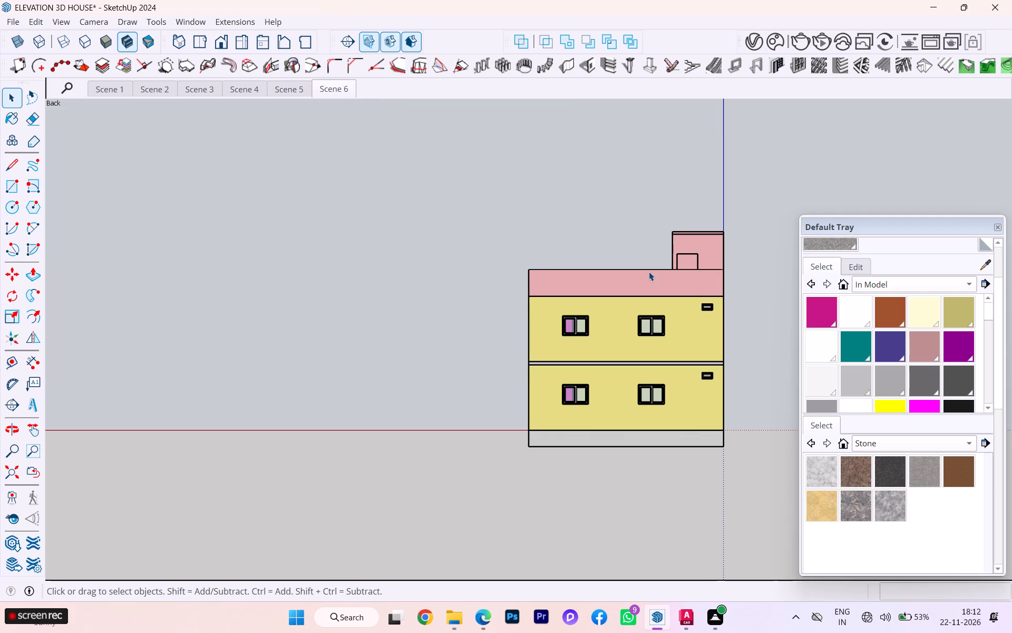
# Compare the stored front view in Scene 1 with the view in Scene 6.
pyautogui.scroll(-1, 649, 274)
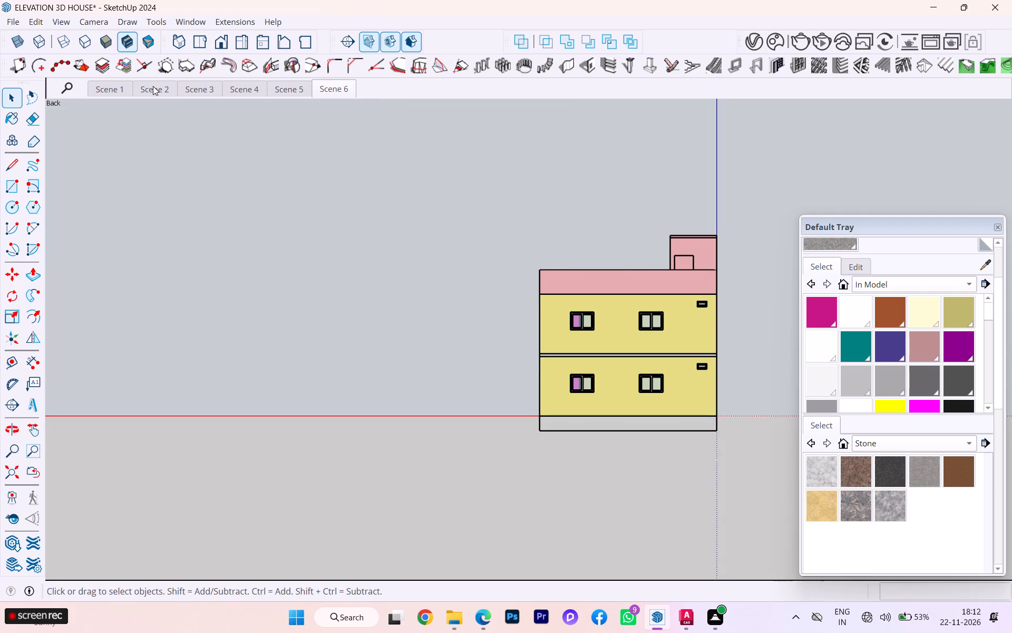
pyautogui.click(106, 90)
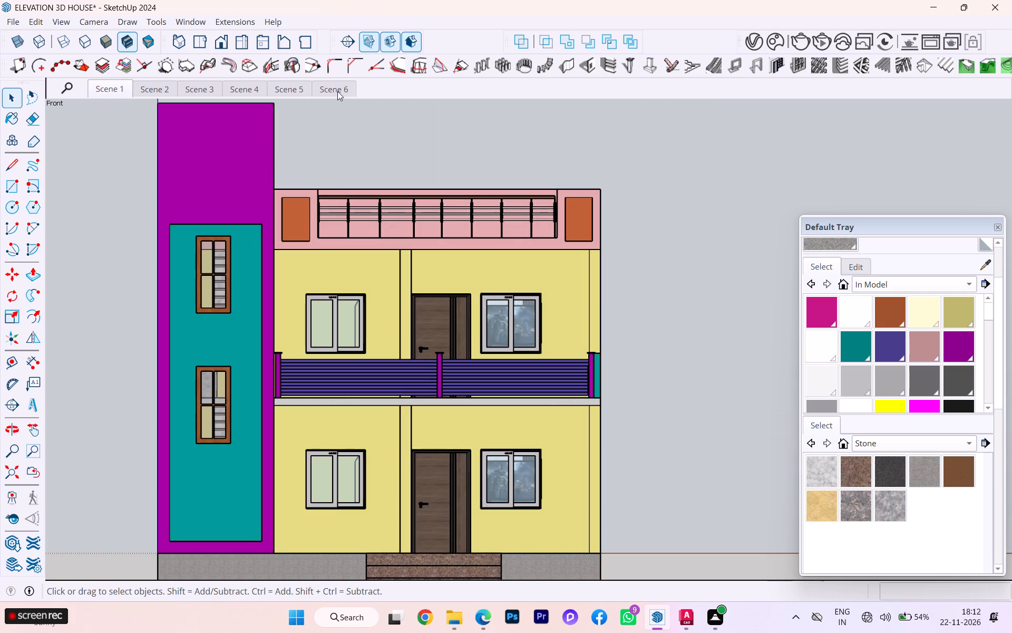
pyautogui.scroll(-5, 341, 216)
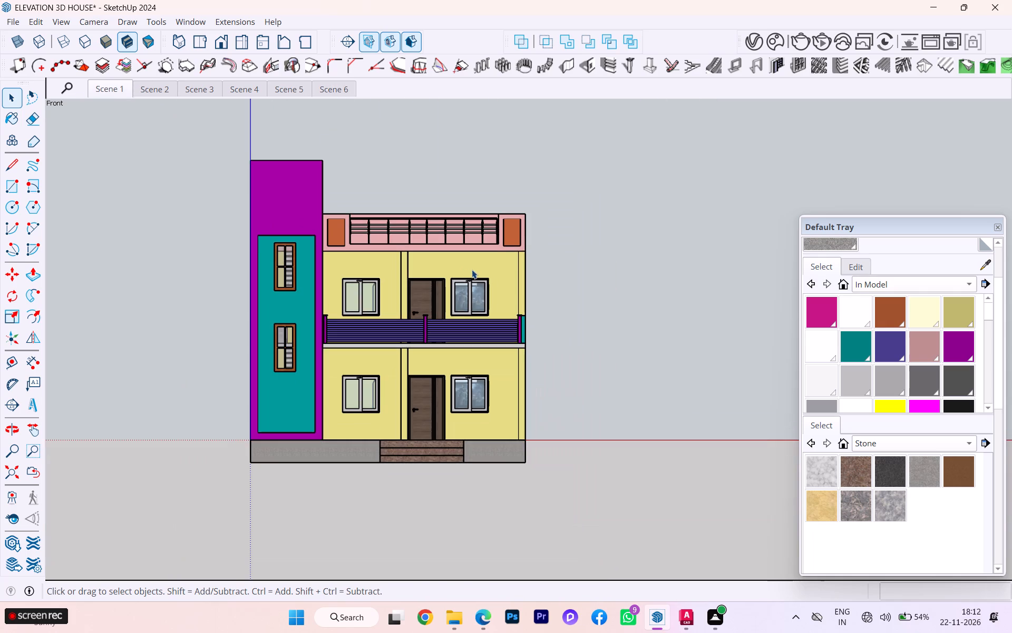
pyautogui.scroll(1, 575, 282)
pyautogui.scroll(-2, 577, 279)
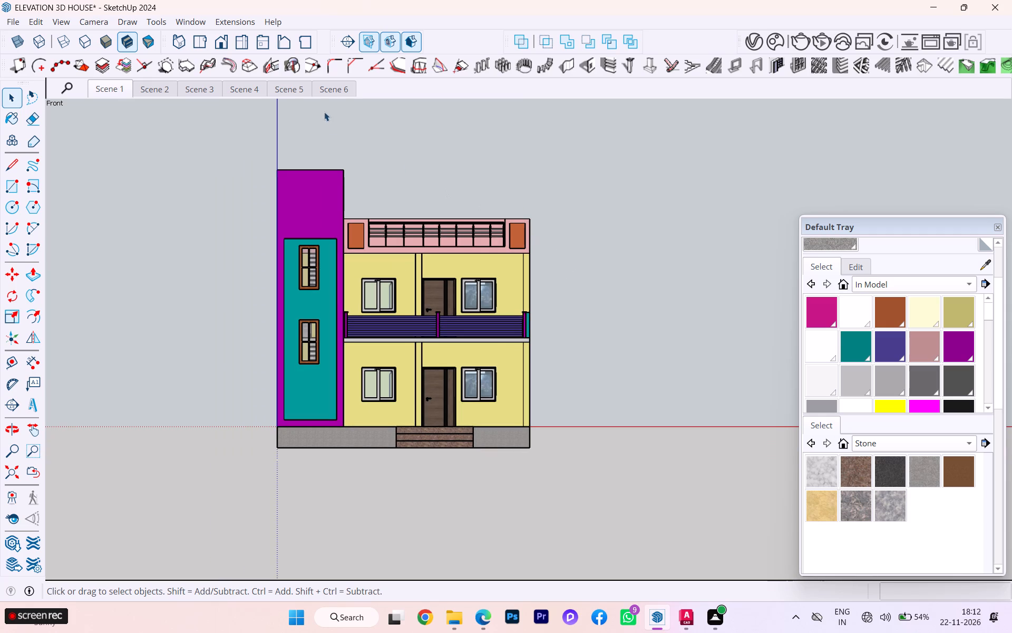
pyautogui.click(333, 89)
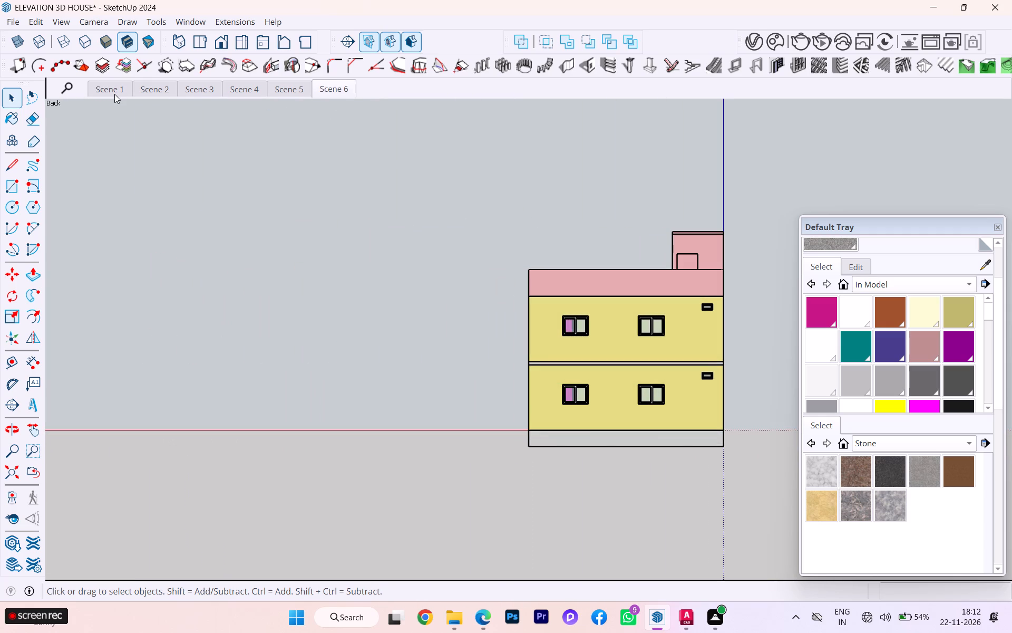
pyautogui.click(103, 87)
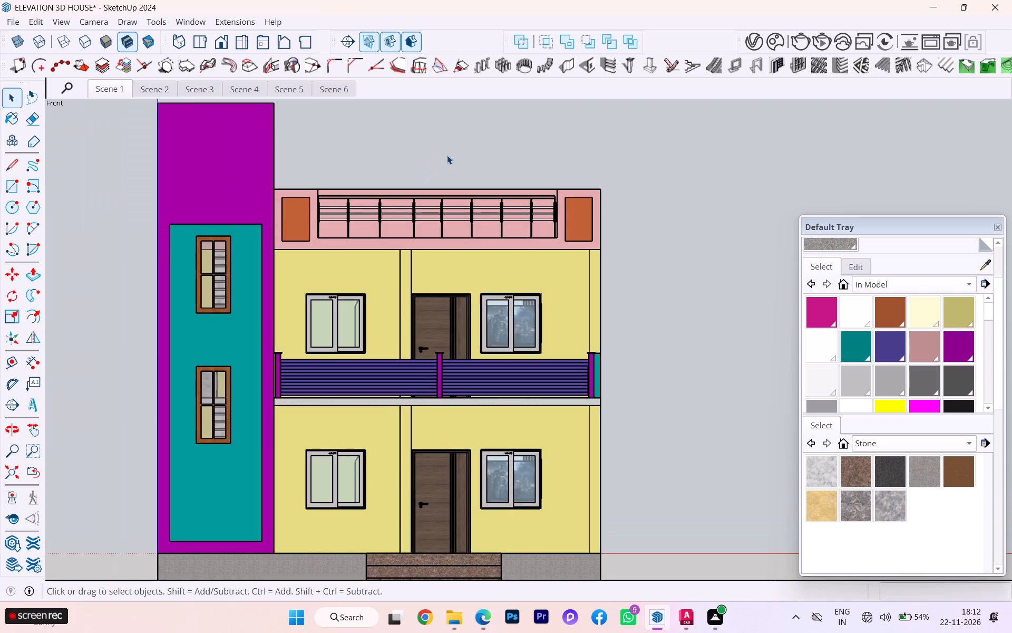
pyautogui.scroll(-2, 459, 159)
pyautogui.scroll(2, 461, 162)
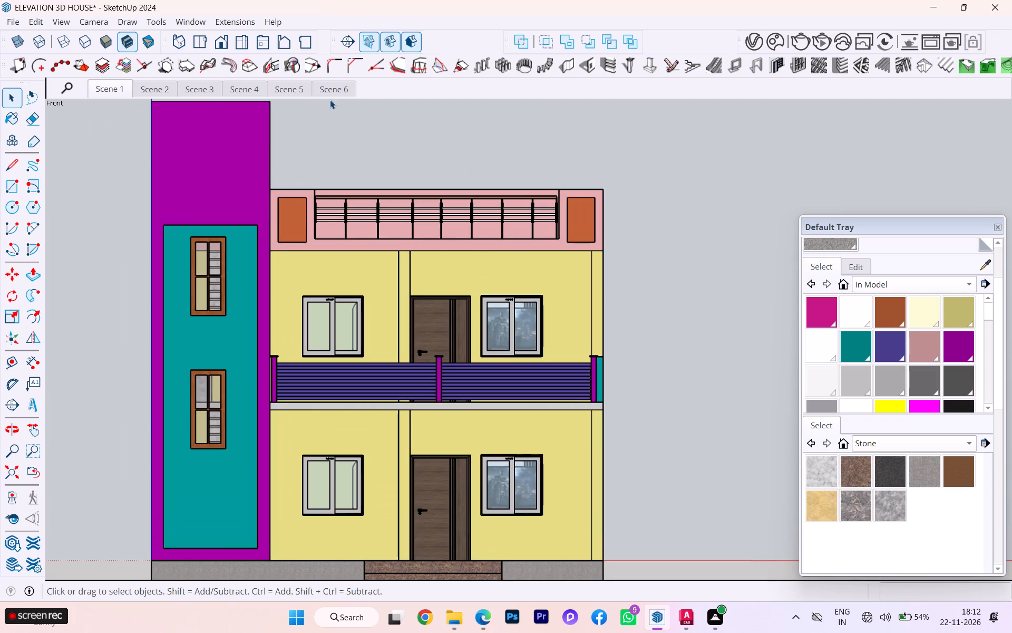
pyautogui.click(332, 87)
# Examine the house from the back round to the front, including an isometric view from the purple tower's corner.
pyautogui.scroll(-1, 387, 176)
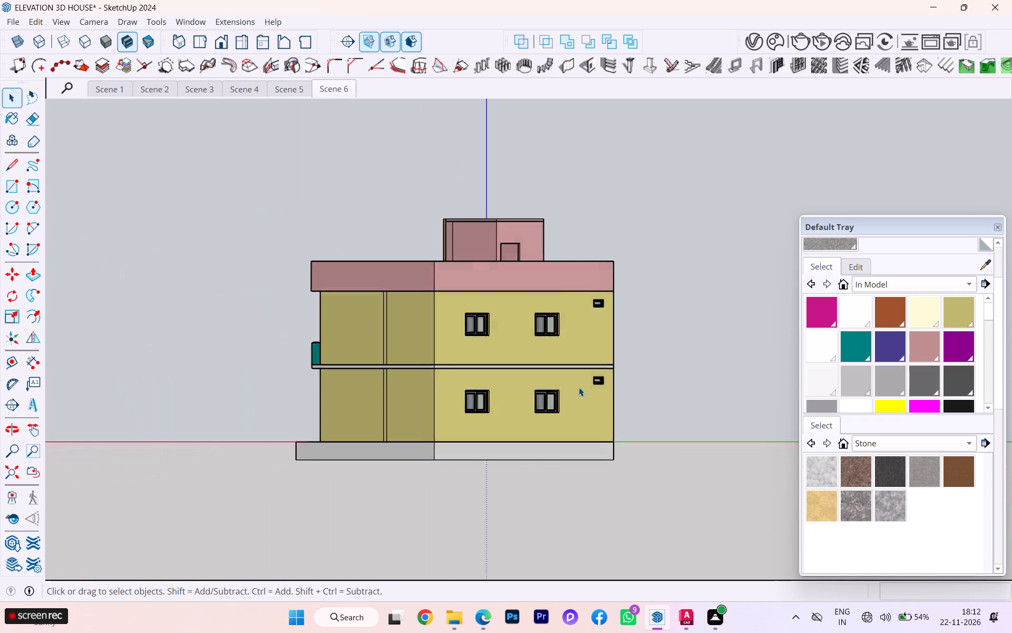
pyautogui.scroll(1, 579, 370)
pyautogui.scroll(2, 642, 332)
pyautogui.moveTo(707, 317); pyautogui.dragTo(391, 320, button='middle')
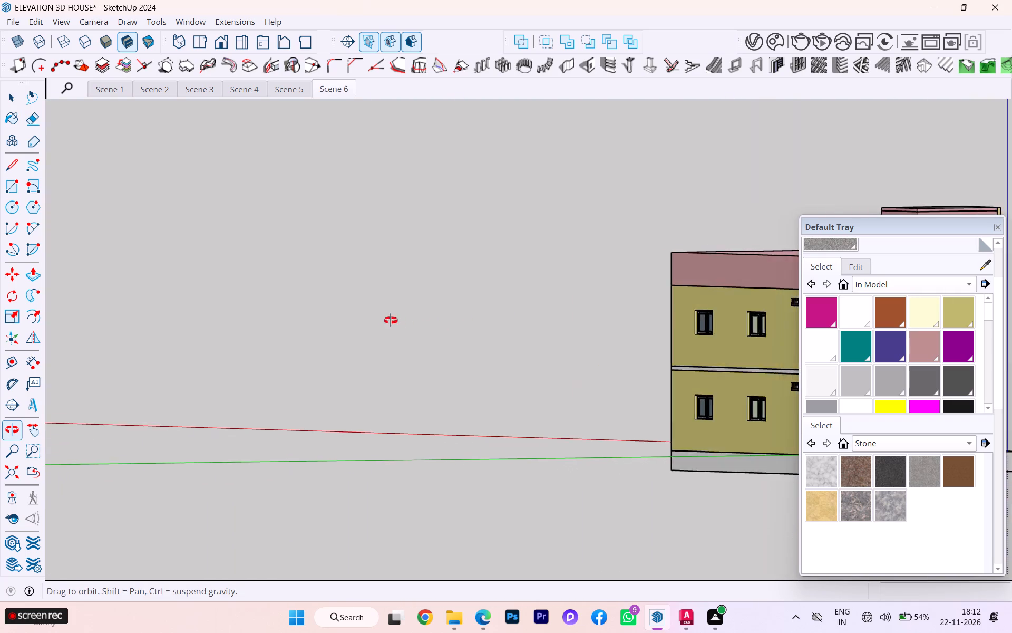
pyautogui.moveTo(391, 320); pyautogui.dragTo(385, 320, button='middle')
pyautogui.scroll(-7, 243, 274)
pyautogui.moveTo(557, 302); pyautogui.dragTo(45, 316, button='middle')
pyautogui.scroll(4, 679, 357)
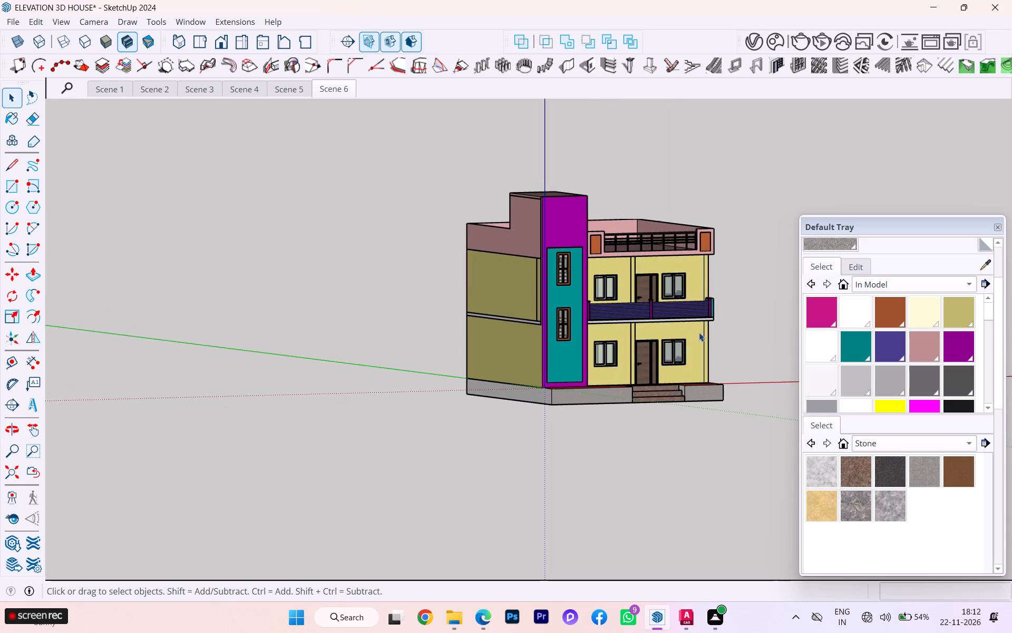
pyautogui.scroll(3, 700, 332)
pyautogui.click(172, 35)
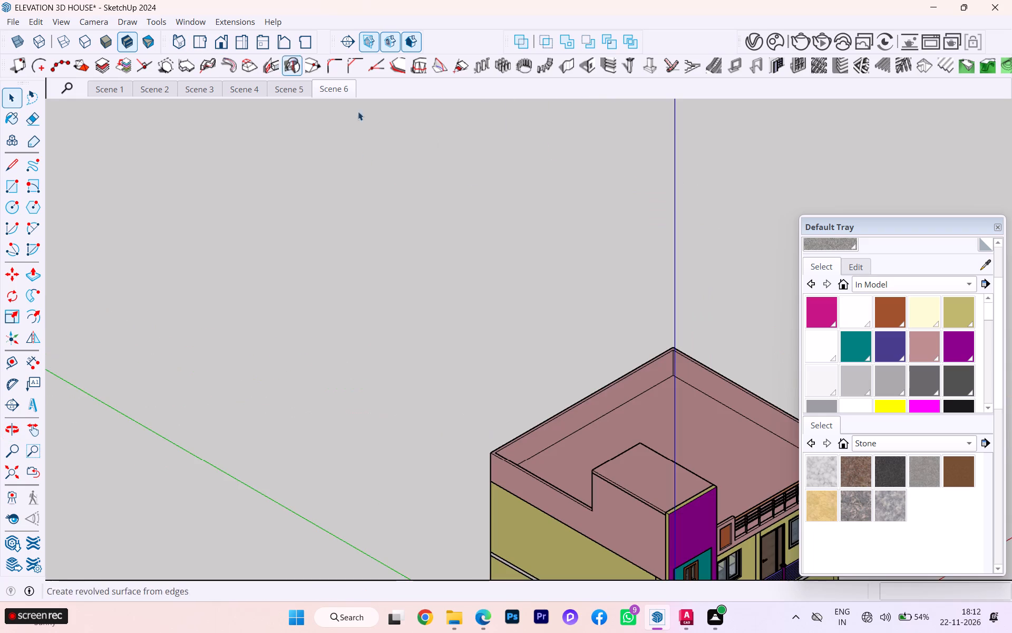
pyautogui.scroll(-9, 332, 168)
pyautogui.scroll(14, 607, 467)
pyautogui.moveTo(611, 425); pyautogui.dragTo(590, 421, button='middle')
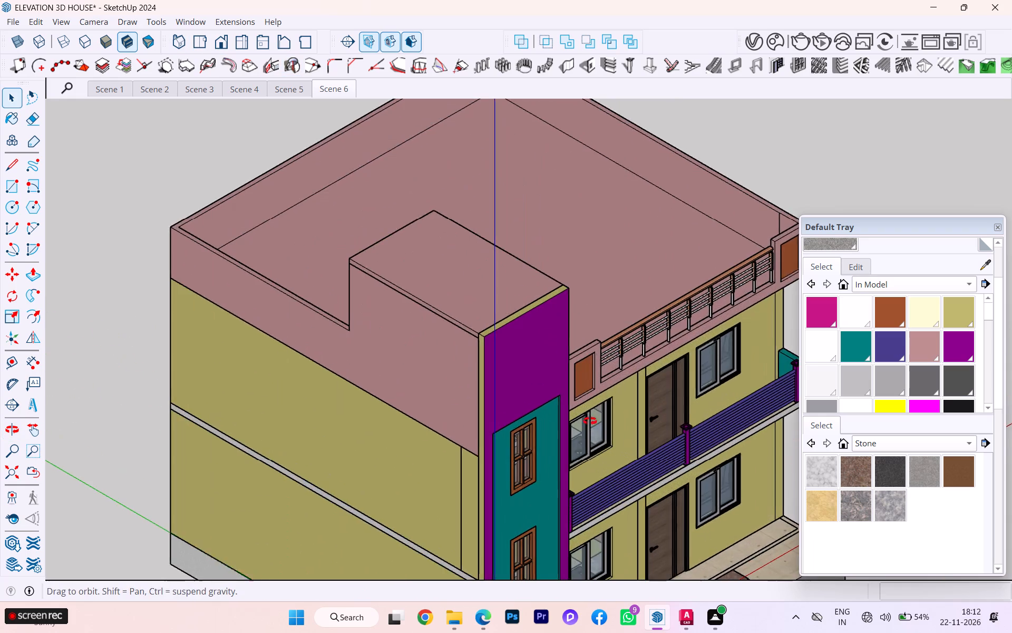
pyautogui.moveTo(590, 421); pyautogui.dragTo(399, 370, button='middle')
pyautogui.scroll(-2, 402, 205)
pyautogui.scroll(3, 479, 487)
pyautogui.scroll(-2, 388, 120)
pyautogui.scroll(2, 388, 120)
pyautogui.scroll(-4, 388, 119)
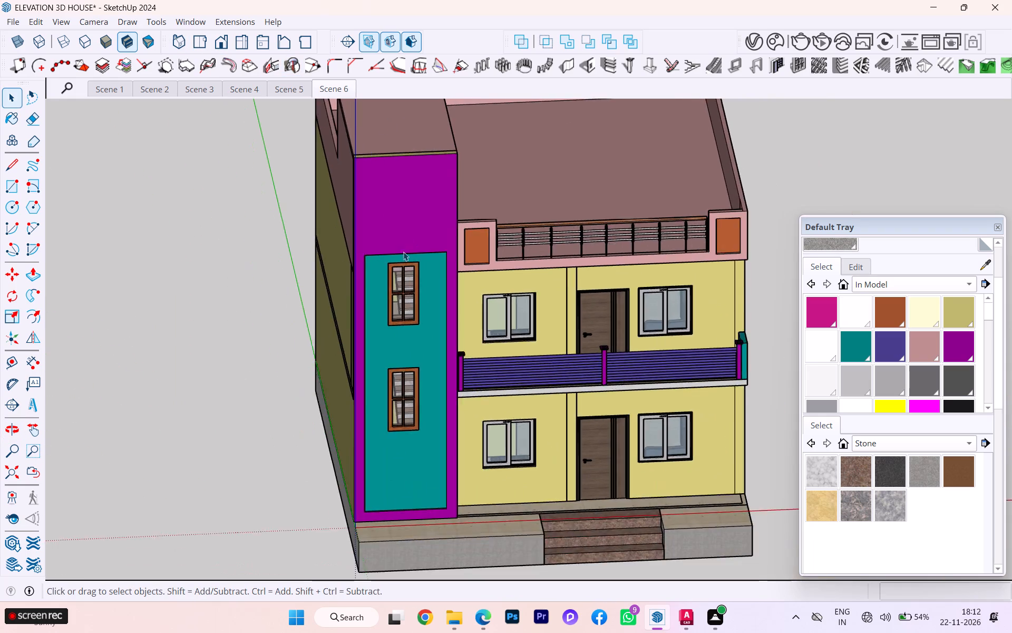
pyautogui.scroll(-3, 403, 252)
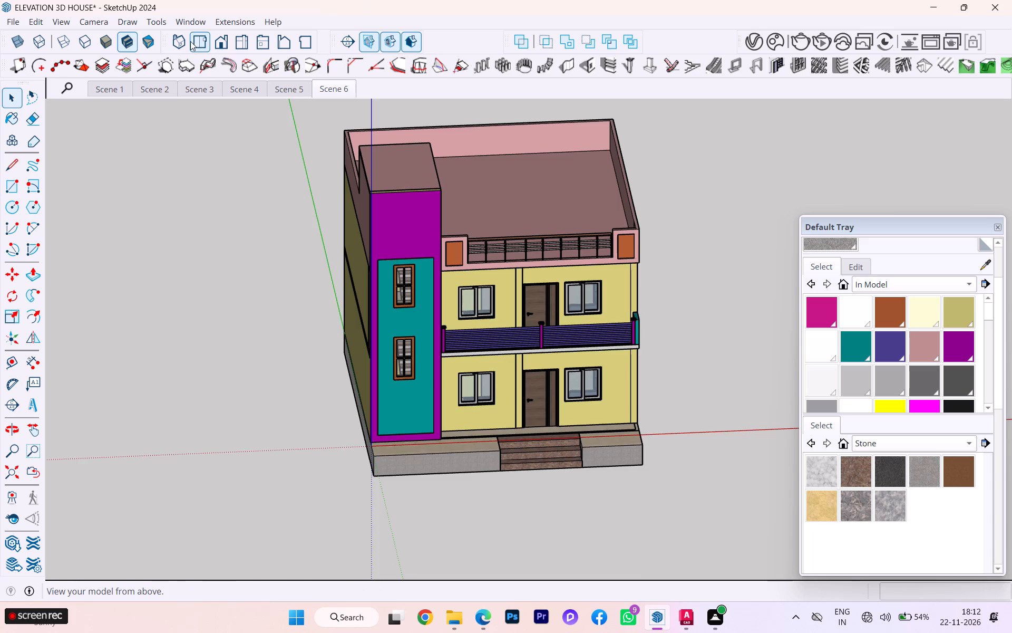
# Set an isometric view from the purple tower's corner and turn it slightly so the front facade and entrance steps face the camera more.
pyautogui.click(183, 43)
pyautogui.scroll(5, 518, 394)
pyautogui.scroll(-2, 500, 476)
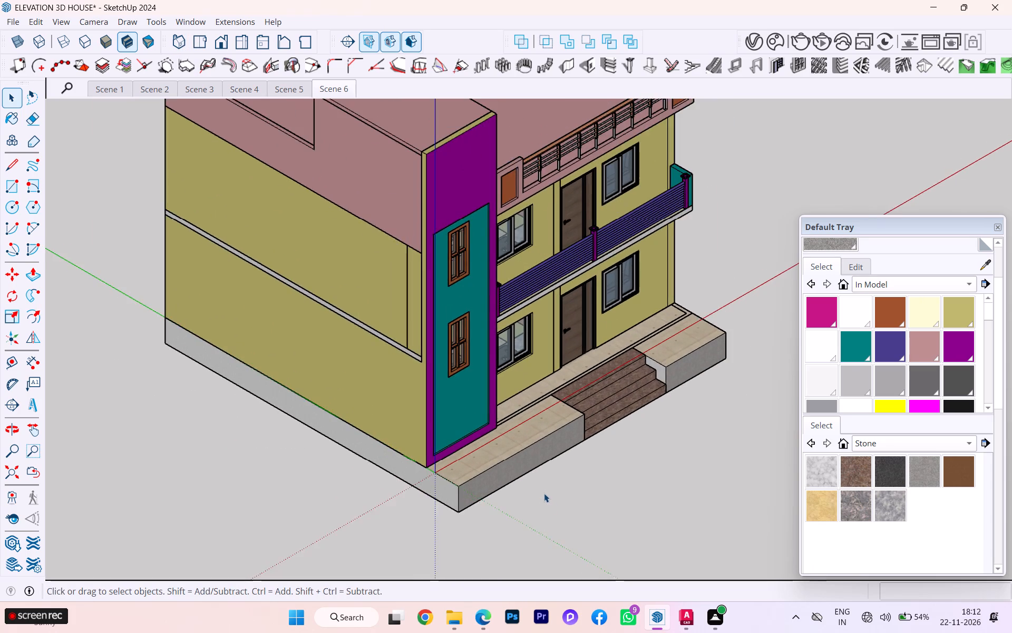
pyautogui.scroll(2, 549, 501)
pyautogui.scroll(-2, 549, 501)
pyautogui.scroll(6, 549, 501)
pyautogui.scroll(-6, 544, 499)
pyautogui.scroll(3, 549, 498)
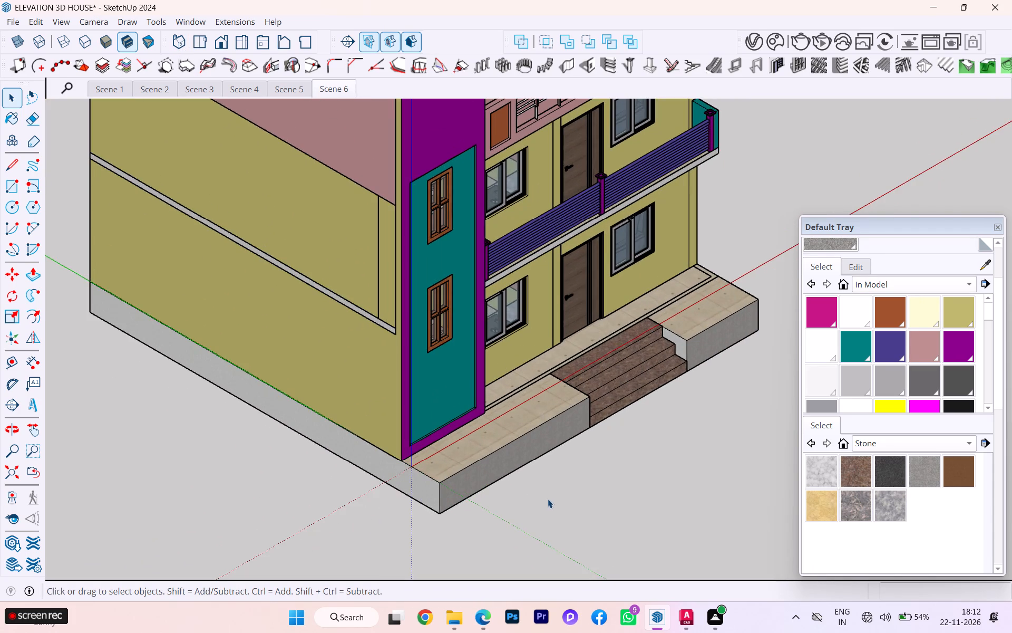
pyautogui.moveTo(538, 498); pyautogui.dragTo(451, 498, button='middle')
pyautogui.scroll(1, 451, 498)
pyautogui.scroll(-2, 451, 498)
pyautogui.scroll(1, 454, 494)
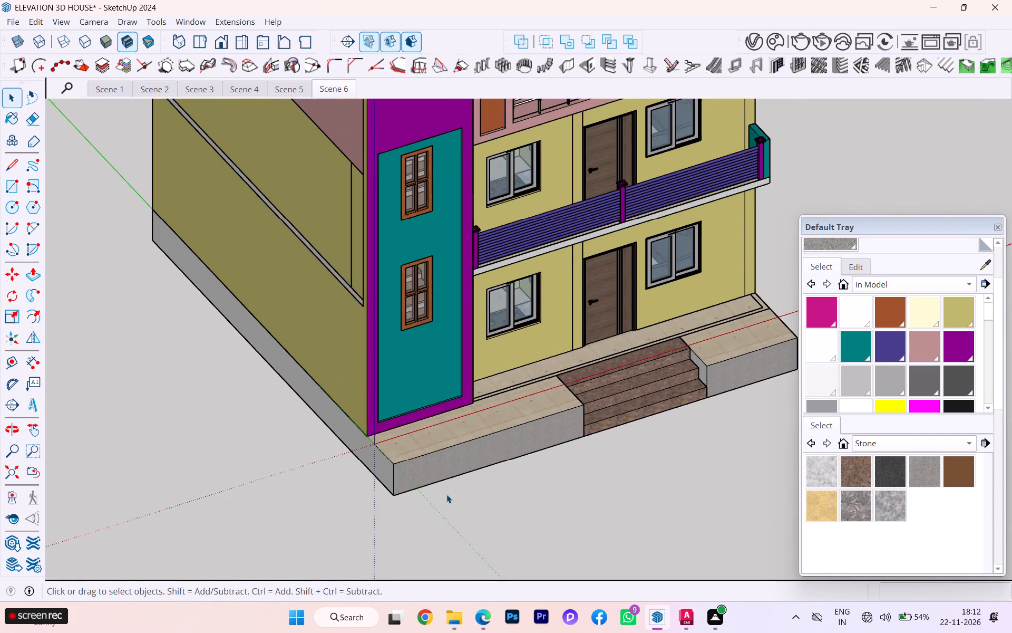
pyautogui.scroll(-13, 446, 494)
pyautogui.scroll(10, 414, 471)
pyautogui.scroll(-2, 413, 467)
pyautogui.scroll(1, 413, 467)
pyautogui.scroll(-3, 413, 467)
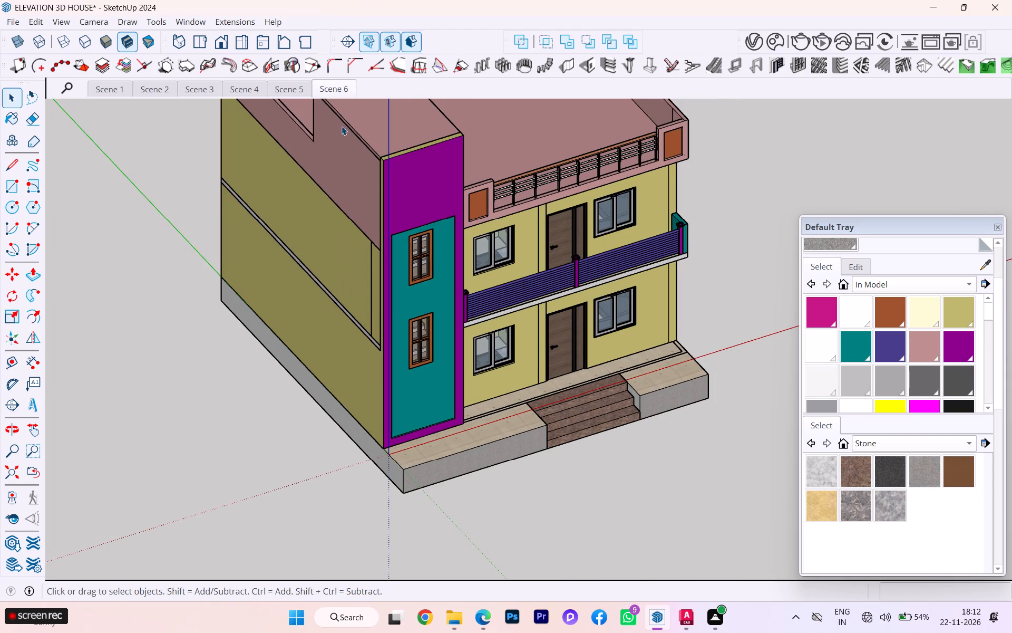
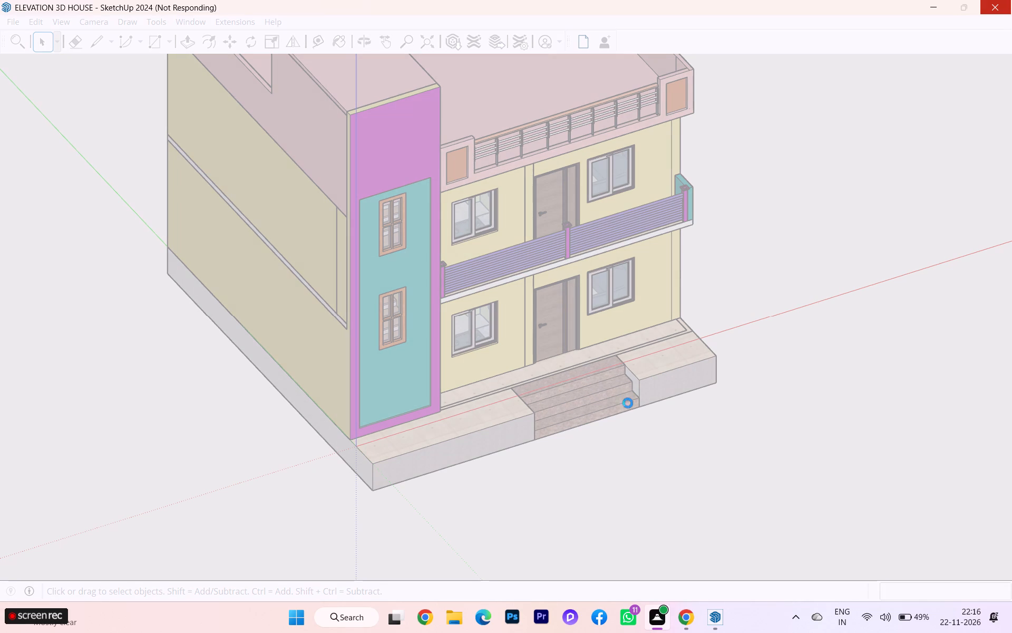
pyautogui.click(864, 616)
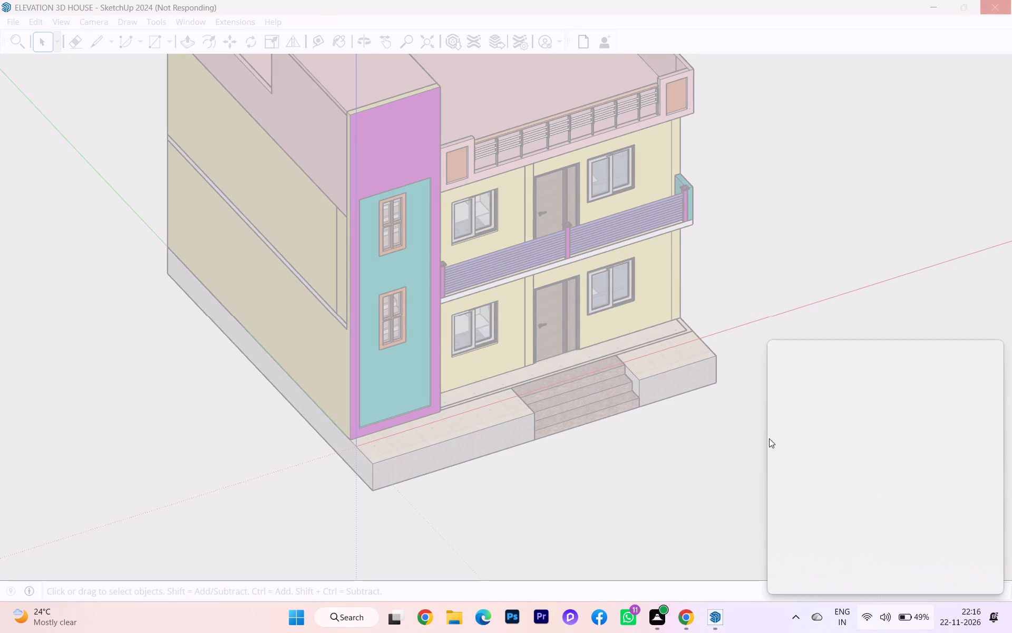
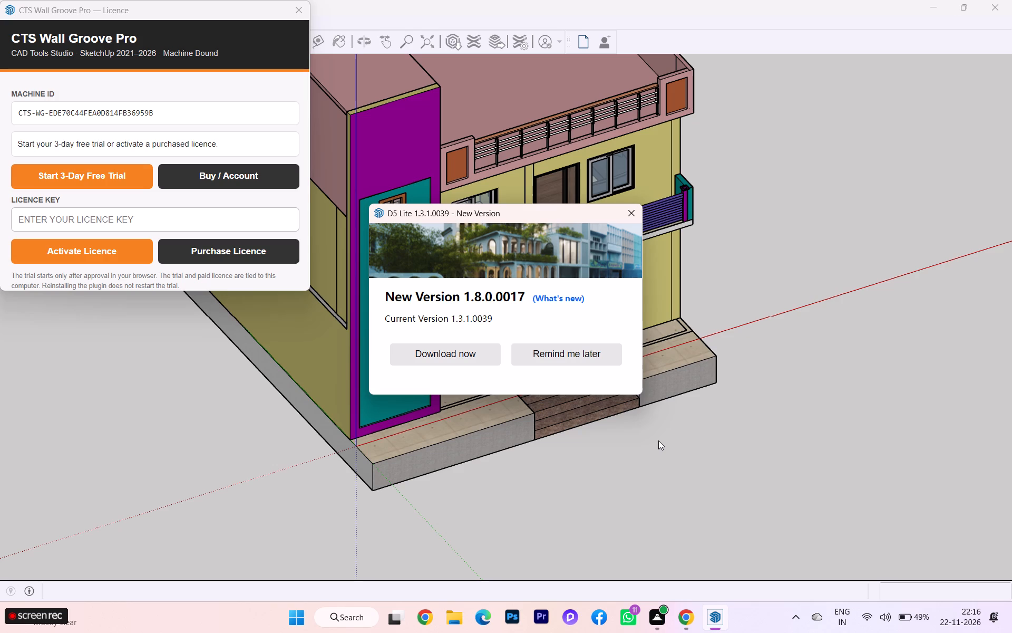
# Dismiss the D5 Lite update, TT_Lib² and CTS Wall Groove Pro licence windows and close the Default Tray.
pyautogui.click(634, 207)
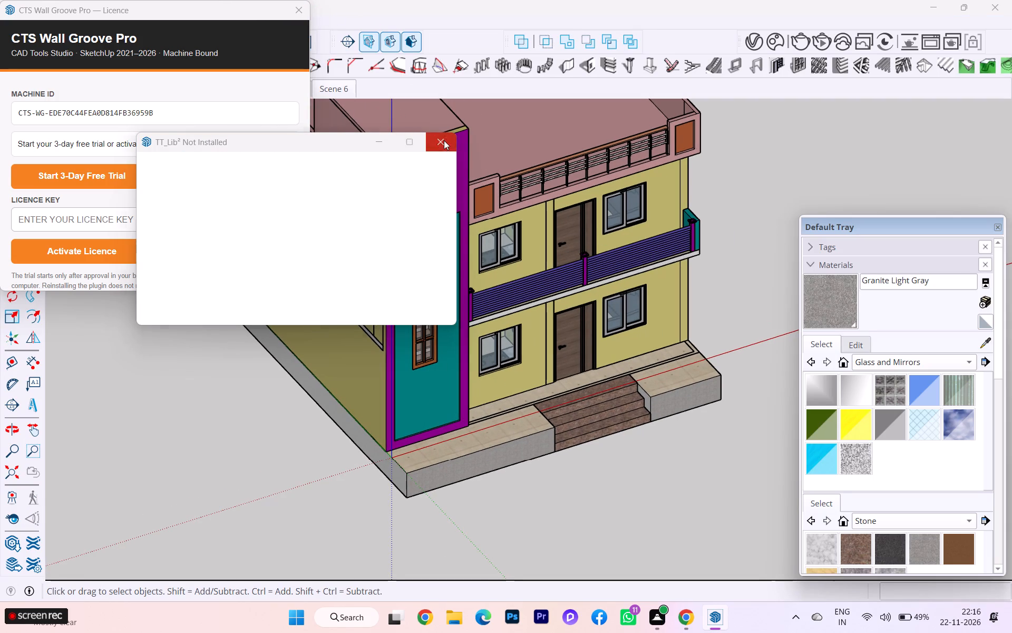
pyautogui.click(444, 140)
pyautogui.click(301, 3)
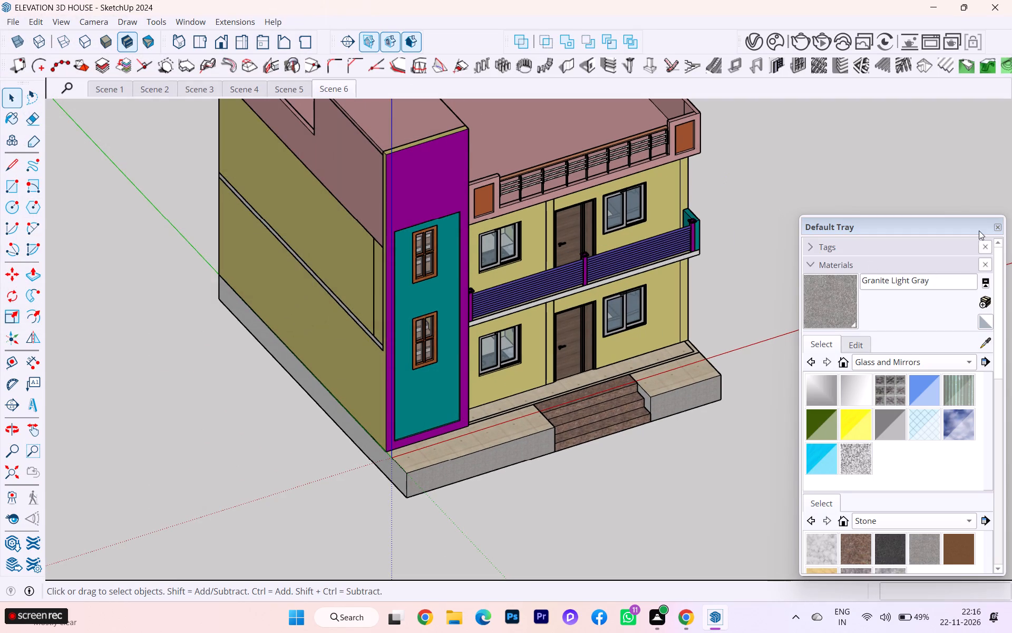
pyautogui.click(998, 228)
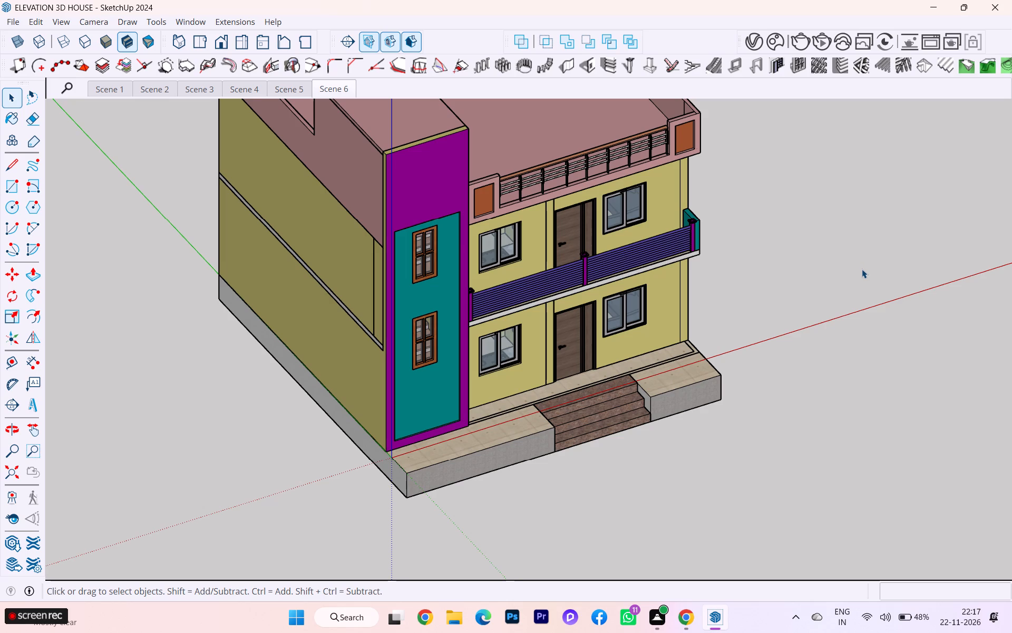
# Switch the camera of the house model to Perspective.
pyautogui.scroll(-2, 769, 298)
pyautogui.scroll(4, 767, 302)
pyautogui.scroll(-1, 766, 303)
pyautogui.scroll(3, 765, 304)
pyautogui.scroll(-2, 765, 305)
pyautogui.scroll(1, 765, 305)
pyautogui.scroll(-6, 750, 309)
pyautogui.scroll(-2, 693, 320)
pyautogui.scroll(1, 694, 320)
pyautogui.scroll(-5, 709, 339)
pyautogui.moveTo(709, 321); pyautogui.dragTo(590, 291, button='middle')
pyautogui.scroll(2, 589, 289)
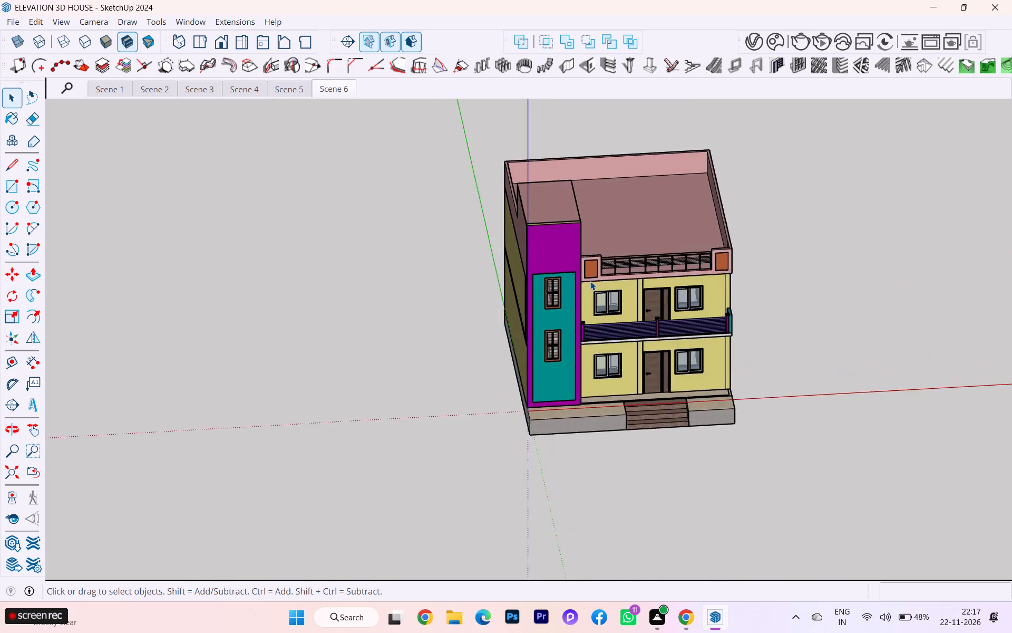
pyautogui.scroll(4, 590, 281)
pyautogui.scroll(-9, 464, 291)
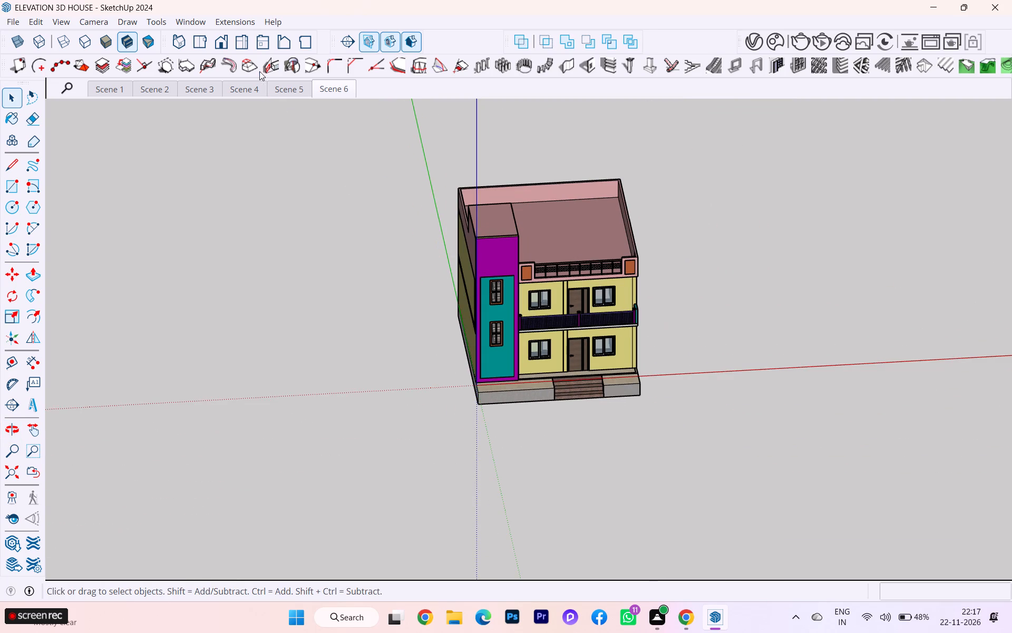
pyautogui.click(62, 22)
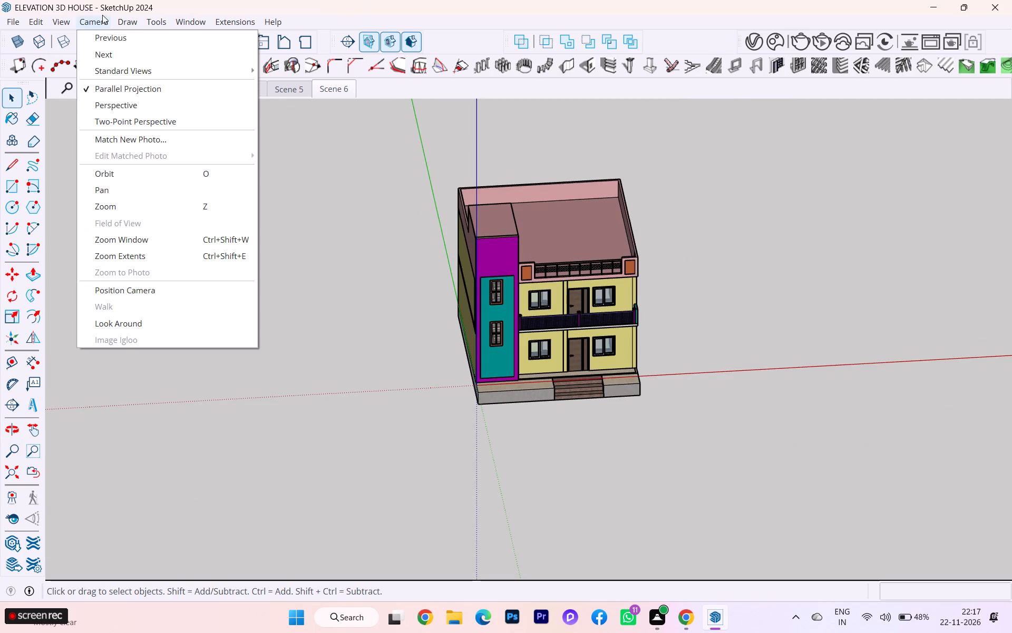
pyautogui.click(92, 101)
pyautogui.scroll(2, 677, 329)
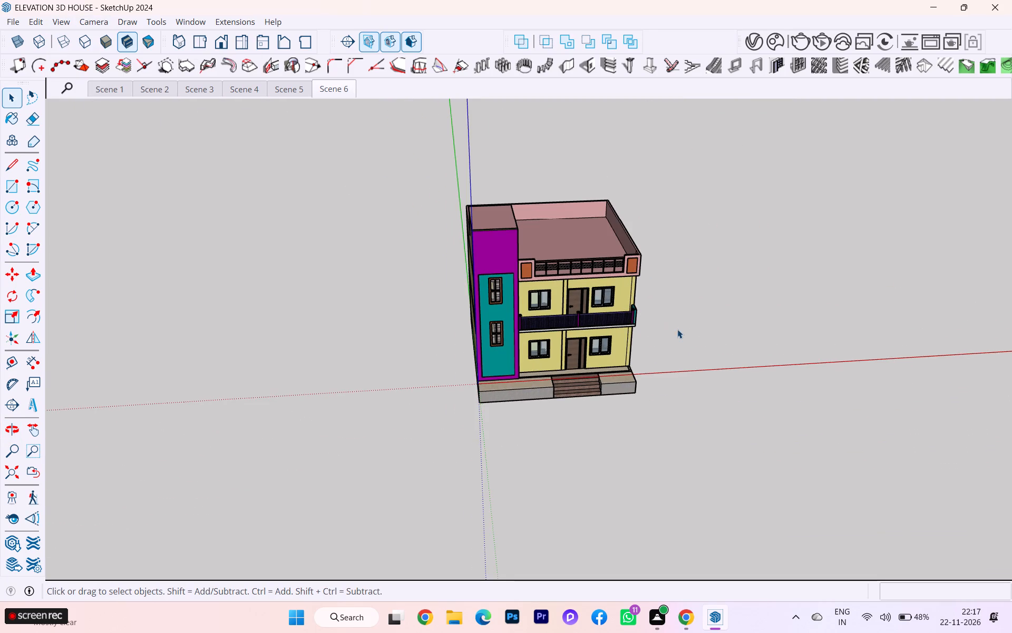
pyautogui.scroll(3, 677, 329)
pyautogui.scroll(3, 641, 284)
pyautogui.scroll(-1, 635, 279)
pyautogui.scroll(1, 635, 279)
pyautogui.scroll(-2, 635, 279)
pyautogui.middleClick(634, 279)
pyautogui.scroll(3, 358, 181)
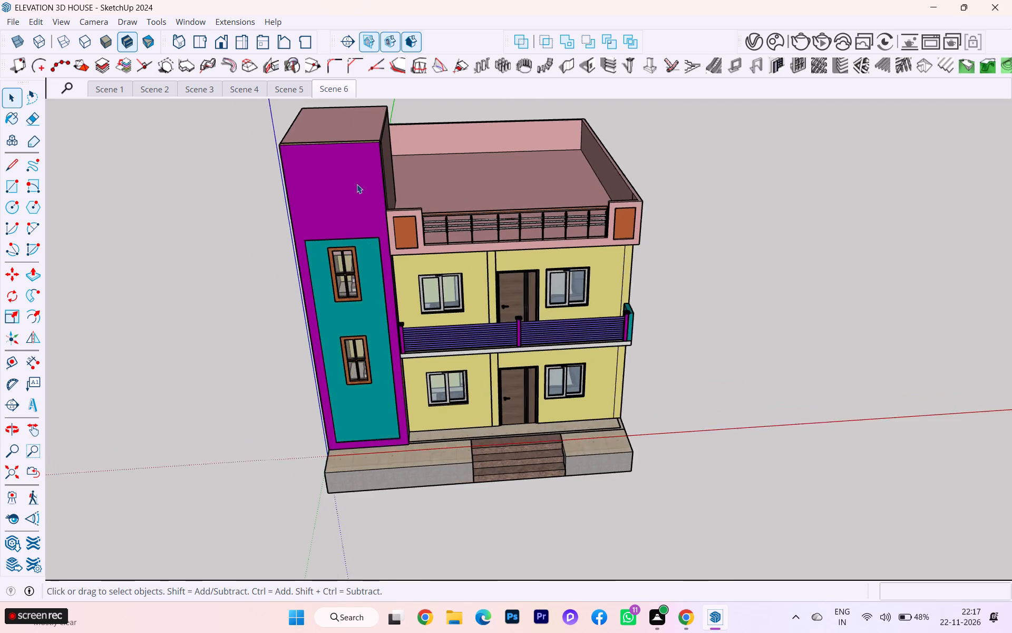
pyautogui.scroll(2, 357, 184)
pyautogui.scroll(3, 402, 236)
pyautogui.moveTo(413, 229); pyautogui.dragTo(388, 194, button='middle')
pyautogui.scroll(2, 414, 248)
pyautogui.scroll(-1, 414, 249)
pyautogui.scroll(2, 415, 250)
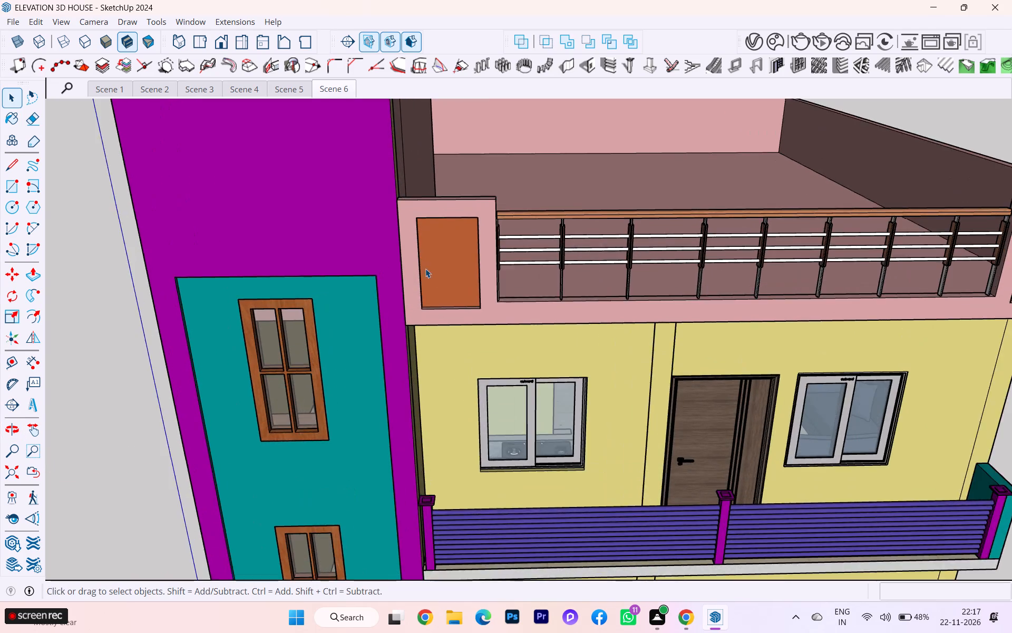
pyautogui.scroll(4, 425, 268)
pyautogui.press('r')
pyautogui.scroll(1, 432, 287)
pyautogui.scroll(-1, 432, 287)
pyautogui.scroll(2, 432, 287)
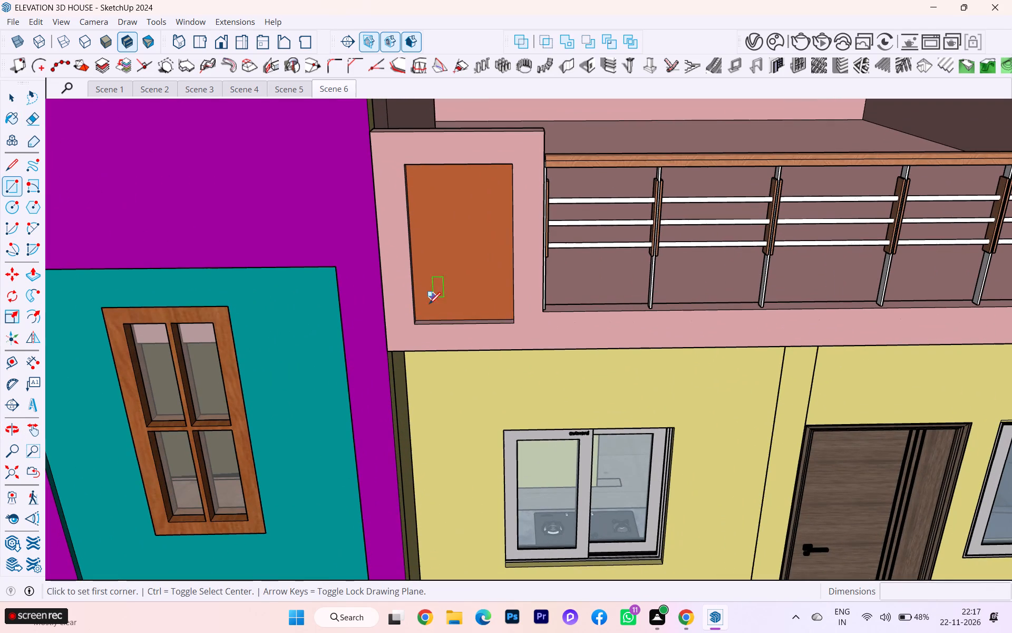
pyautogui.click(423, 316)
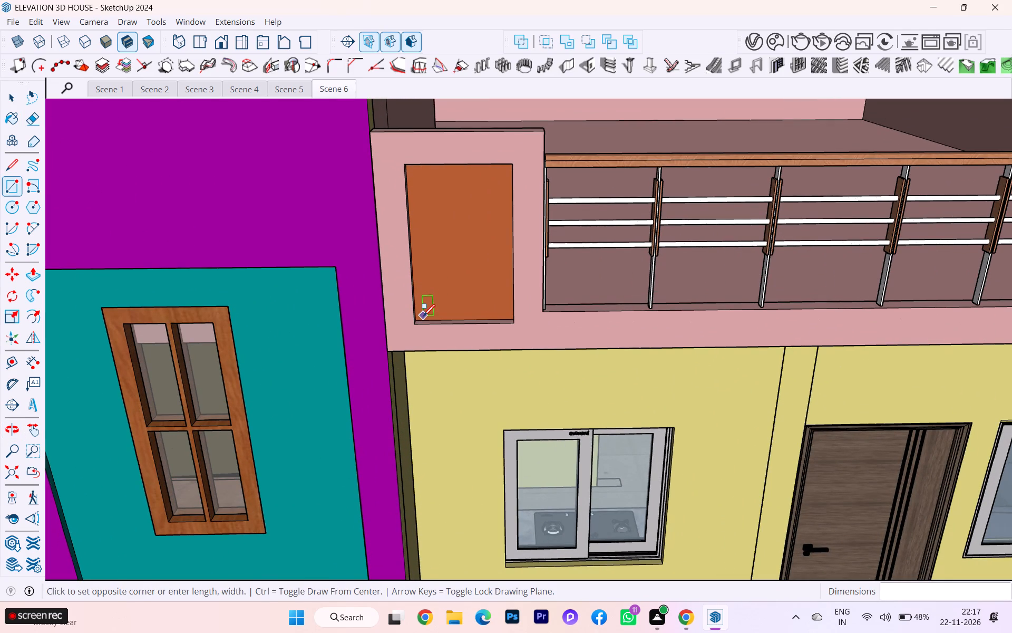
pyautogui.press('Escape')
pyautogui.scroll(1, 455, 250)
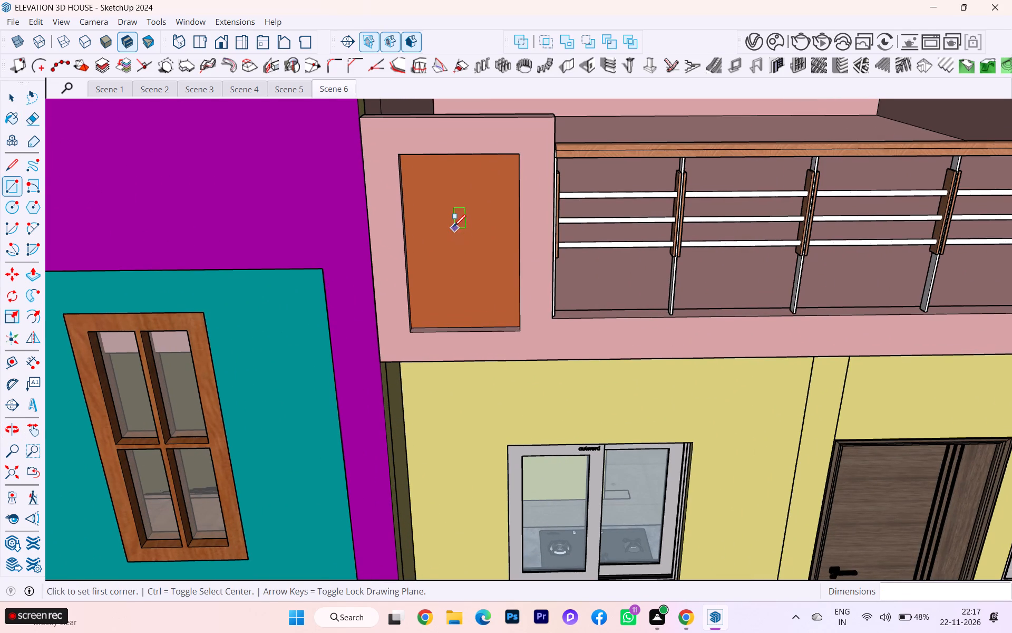
# Draw a circle of about 5 3/4" radius near the centre of the orange parapet panel beside the purple tower.
pyautogui.click(12, 202)
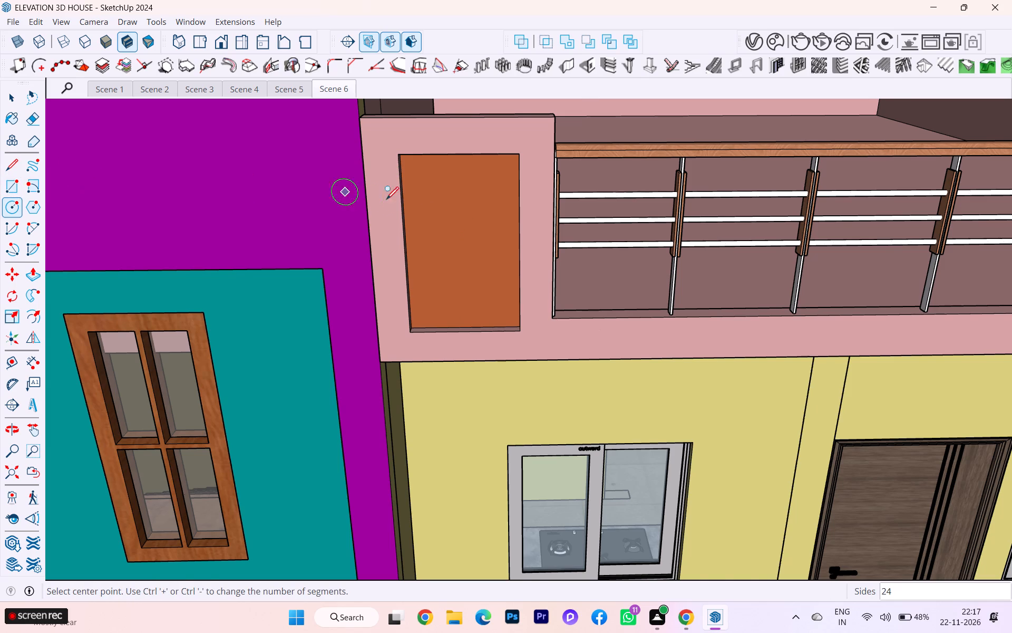
pyautogui.scroll(3, 400, 202)
pyautogui.click(476, 250)
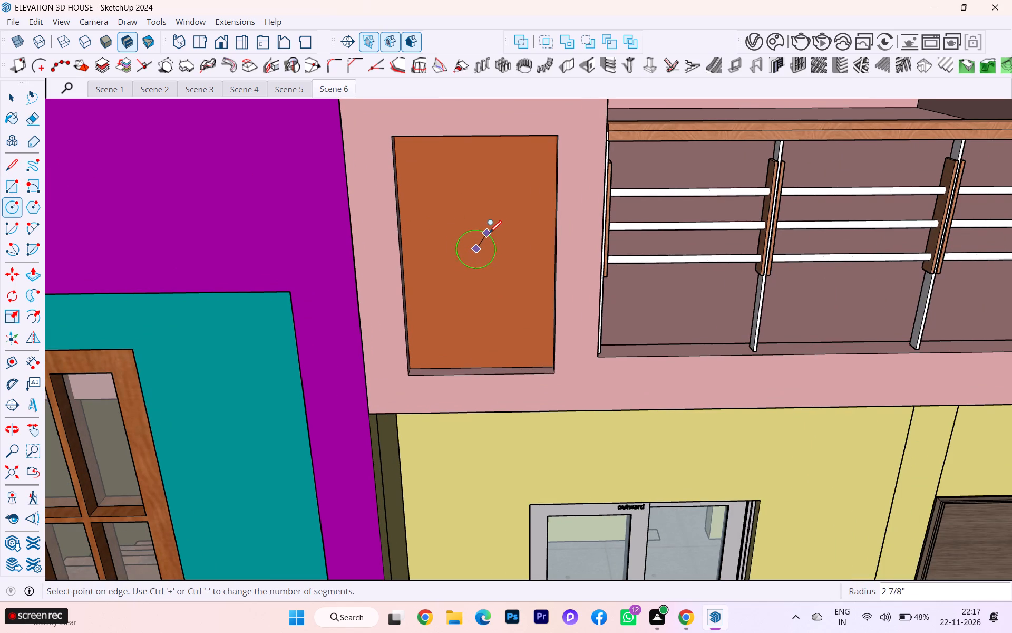
pyautogui.click(499, 219)
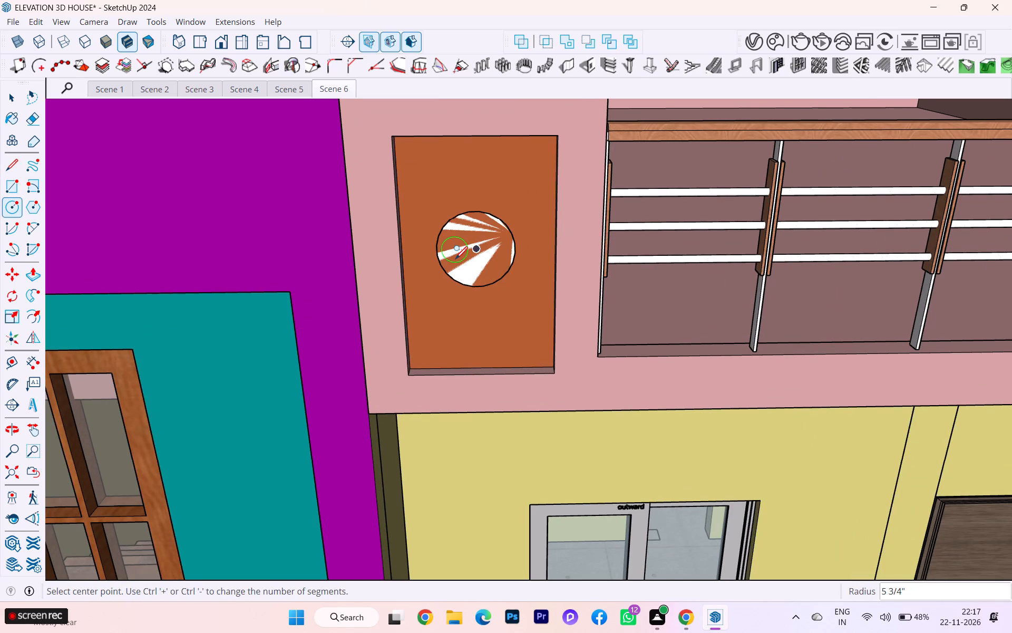
# Push/Pull the circle on the tower-side parapet panel outward about 7/8" into a raised disc.
pyautogui.press('p')
pyautogui.click(467, 252)
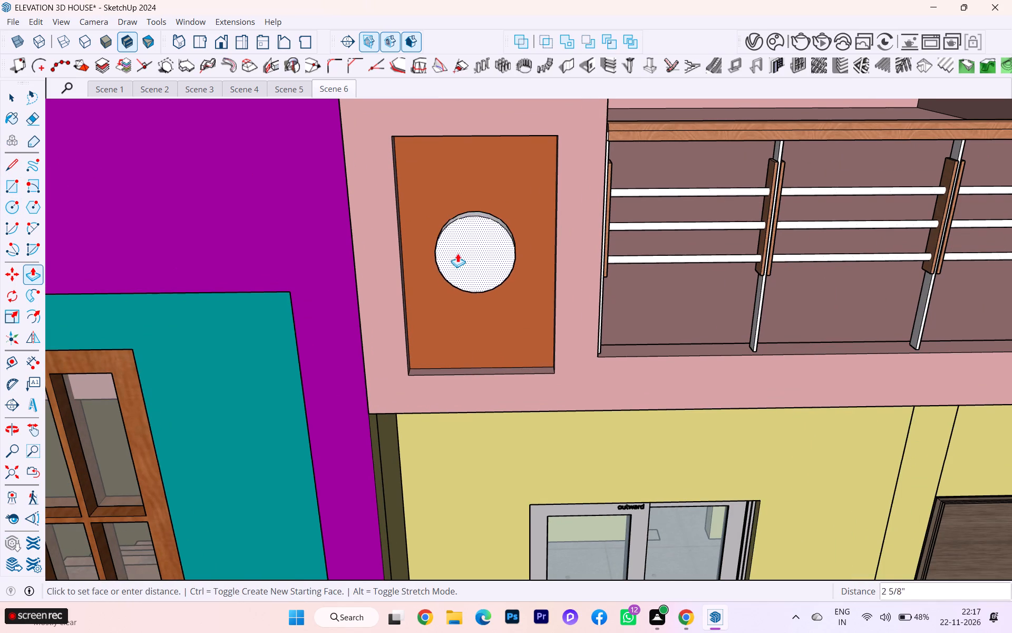
pyautogui.click(459, 252)
# Offset the raised disc's edge about 2 1/16" inward to outline a ring.
pyautogui.scroll(2, 487, 232)
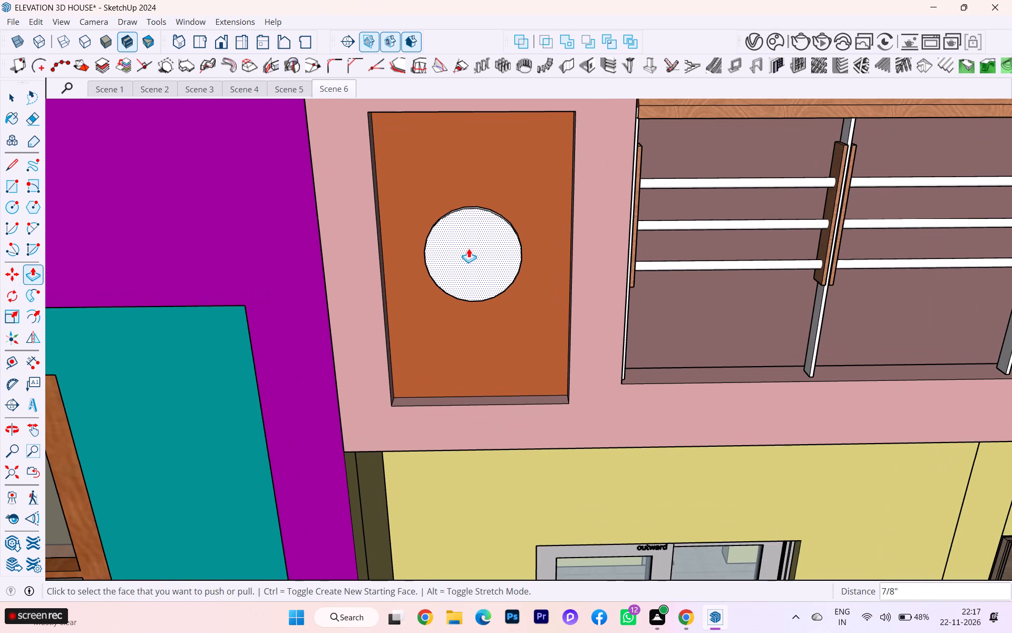
pyautogui.press('f')
pyautogui.click(433, 247)
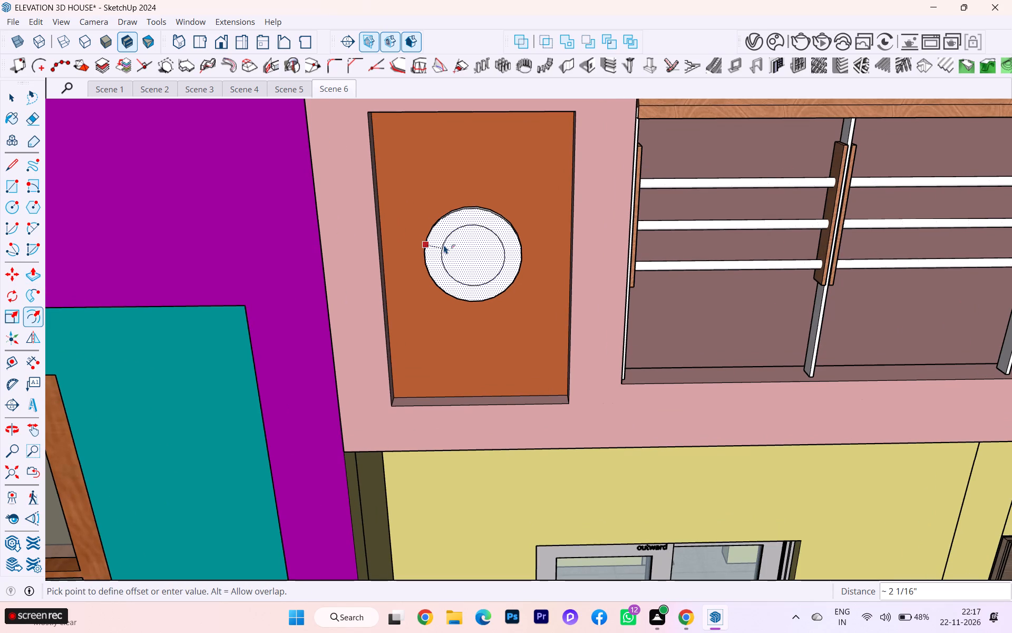
pyautogui.click(444, 245)
pyautogui.press('Escape')
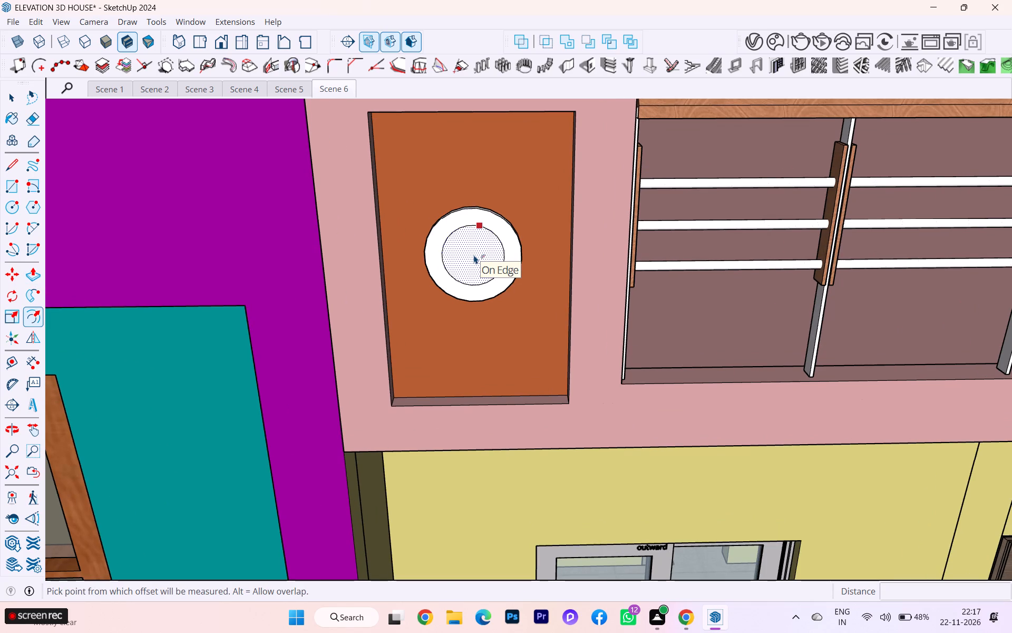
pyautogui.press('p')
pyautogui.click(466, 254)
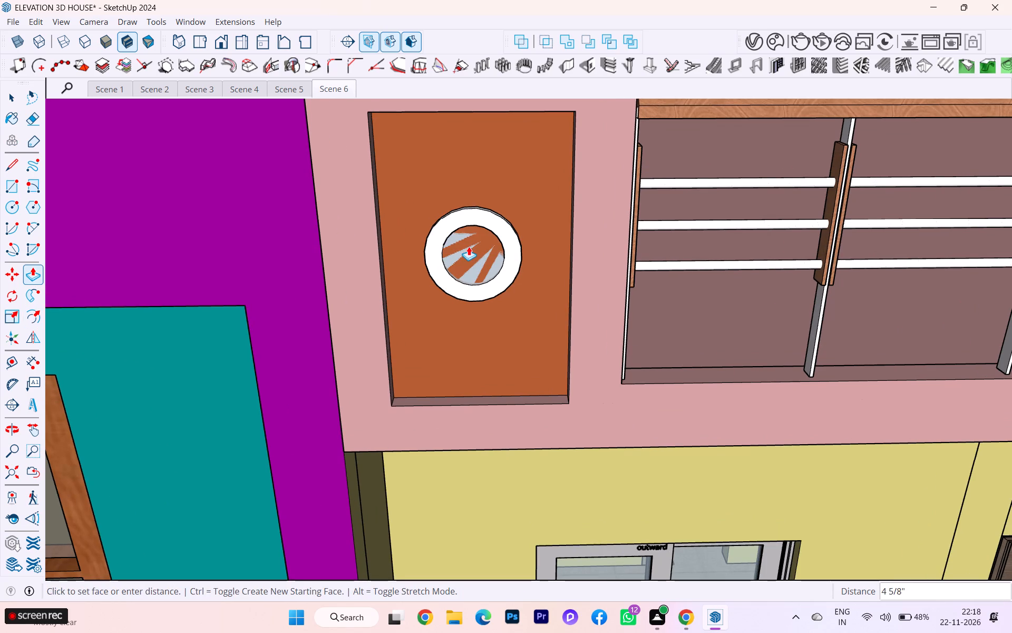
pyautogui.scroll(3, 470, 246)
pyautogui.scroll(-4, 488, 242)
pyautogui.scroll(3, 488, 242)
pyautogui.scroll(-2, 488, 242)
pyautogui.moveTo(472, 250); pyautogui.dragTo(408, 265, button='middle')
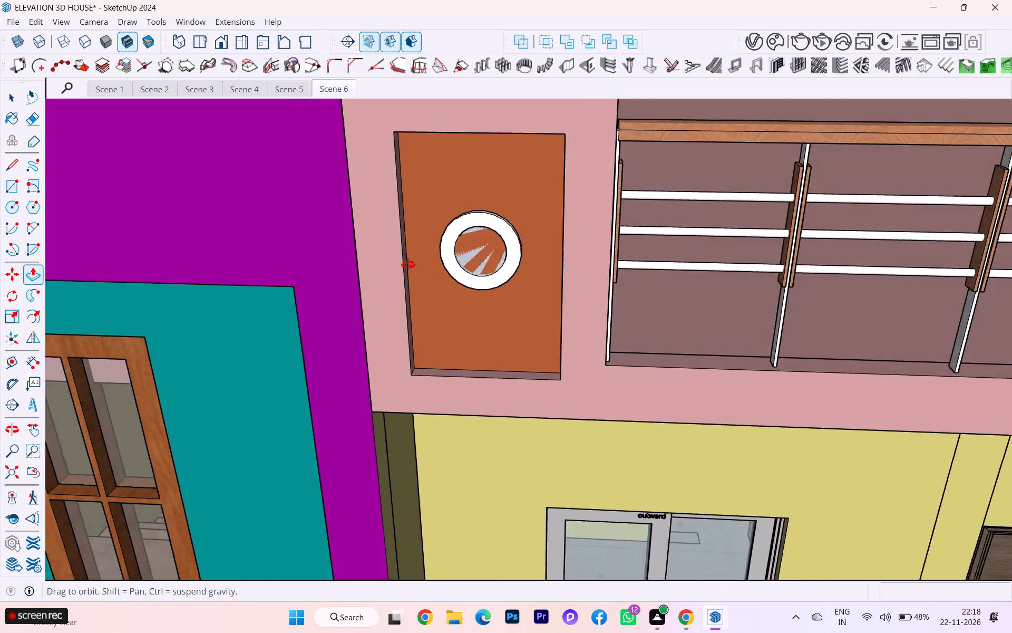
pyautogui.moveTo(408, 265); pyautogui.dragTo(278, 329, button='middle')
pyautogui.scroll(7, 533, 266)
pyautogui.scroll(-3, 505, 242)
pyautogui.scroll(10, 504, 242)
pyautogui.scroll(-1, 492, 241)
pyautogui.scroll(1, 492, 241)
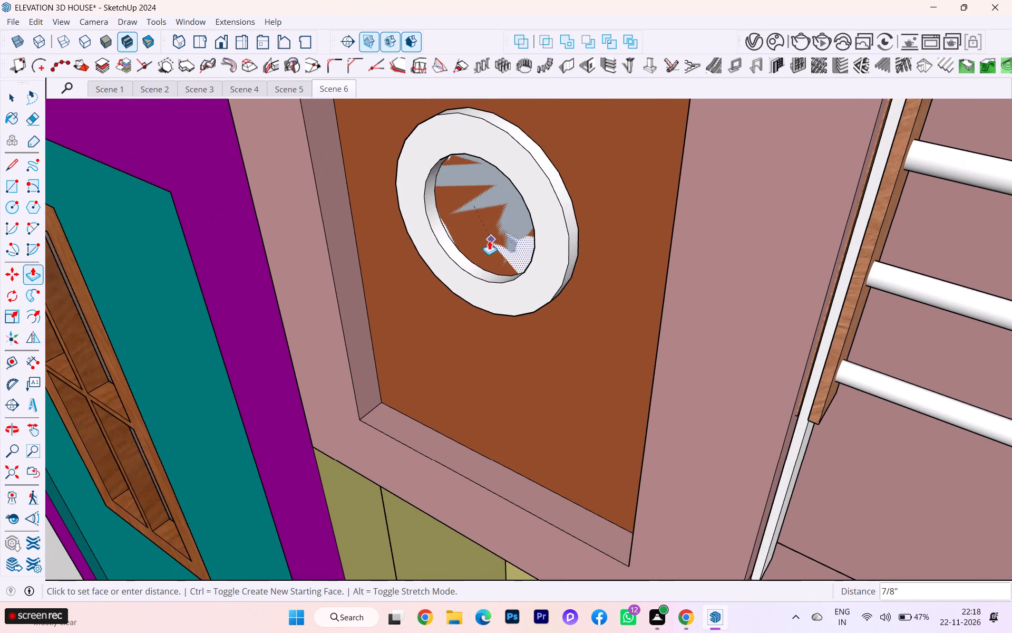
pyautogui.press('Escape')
# Recess the inner circle of the tower-side disc with Push/Pull, leaving a raised ring around it.
pyautogui.scroll(1, 461, 236)
pyautogui.click(461, 236)
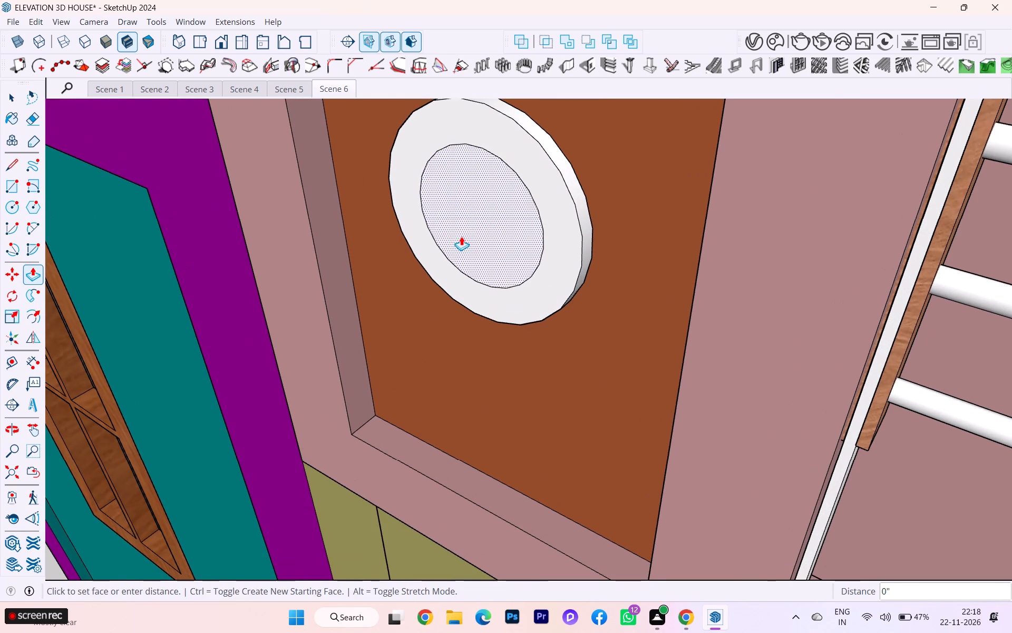
pyautogui.click(465, 232)
pyautogui.scroll(-9, 552, 248)
pyautogui.moveTo(565, 247); pyautogui.dragTo(652, 207, button='middle')
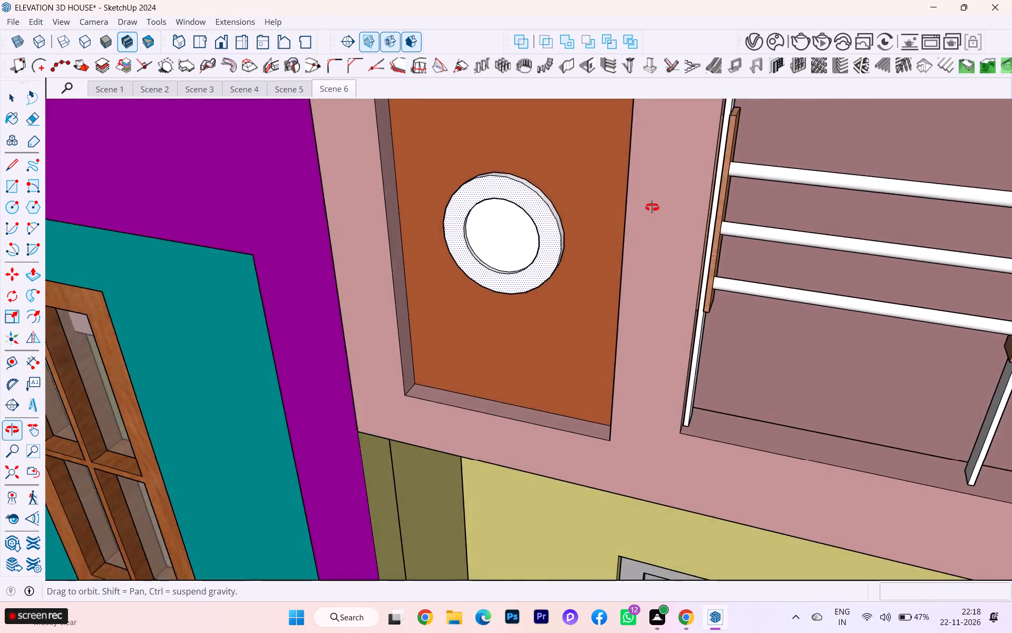
pyautogui.moveTo(652, 207); pyautogui.dragTo(718, 178, button='middle')
pyautogui.scroll(-18, 580, 180)
pyautogui.scroll(1, 563, 205)
pyautogui.scroll(-6, 563, 206)
pyautogui.scroll(1, 562, 210)
pyautogui.scroll(-1, 552, 238)
pyautogui.scroll(2, 552, 238)
pyautogui.scroll(-1, 552, 238)
pyautogui.scroll(3, 552, 238)
pyautogui.scroll(-4, 552, 238)
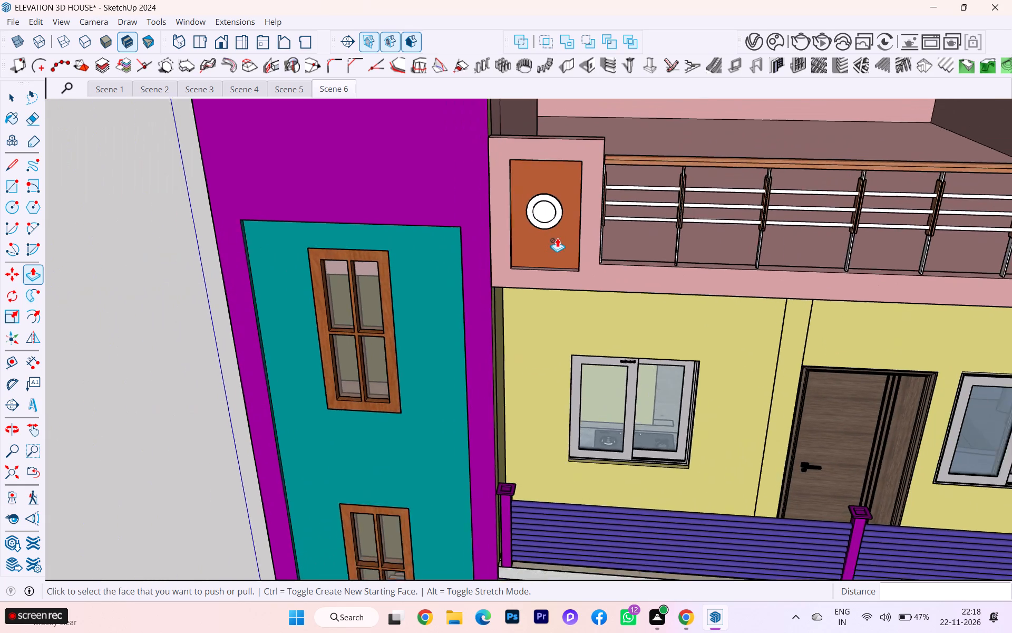
pyautogui.scroll(-6, 557, 238)
pyautogui.scroll(1, 553, 231)
pyautogui.scroll(-2, 553, 231)
pyautogui.scroll(1, 550, 229)
pyautogui.click(17, 92)
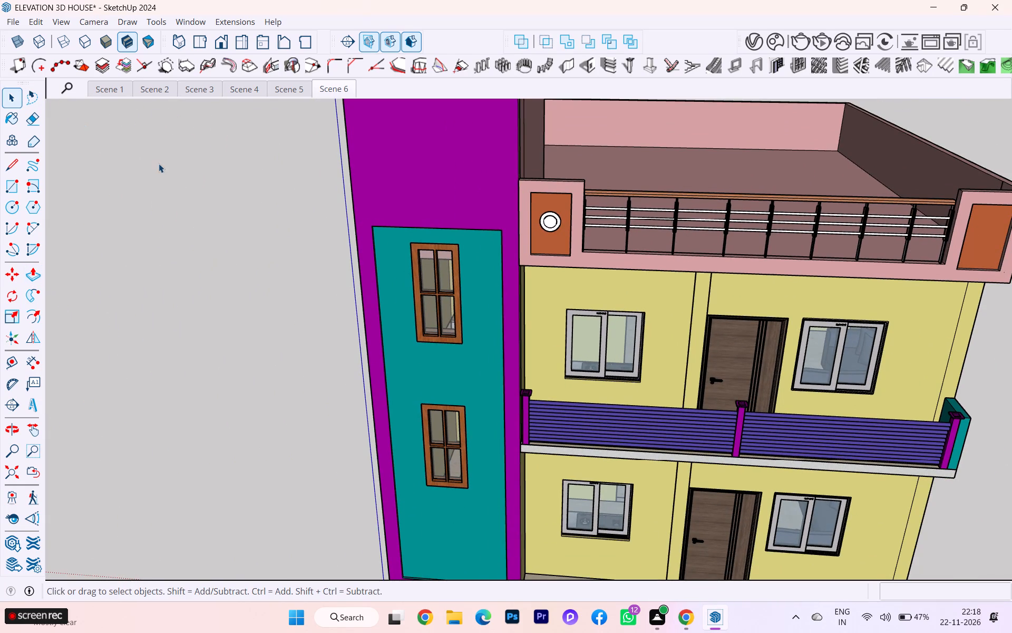
pyautogui.click(159, 164)
# Draw a circle of about 5 9/16" radius on the orange parapet panel at the far end of the railing.
pyautogui.scroll(-4, 304, 225)
pyautogui.scroll(2, 343, 241)
pyautogui.scroll(-3, 345, 241)
pyautogui.scroll(6, 655, 232)
pyautogui.scroll(2, 702, 219)
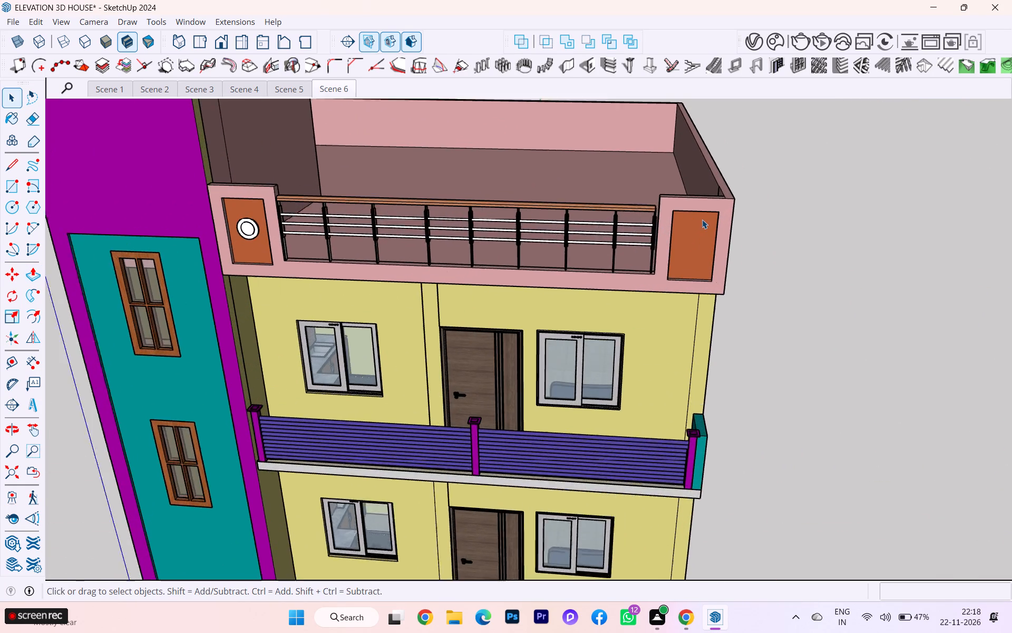
pyautogui.scroll(3, 702, 223)
pyautogui.scroll(-2, 697, 228)
pyautogui.scroll(1, 697, 228)
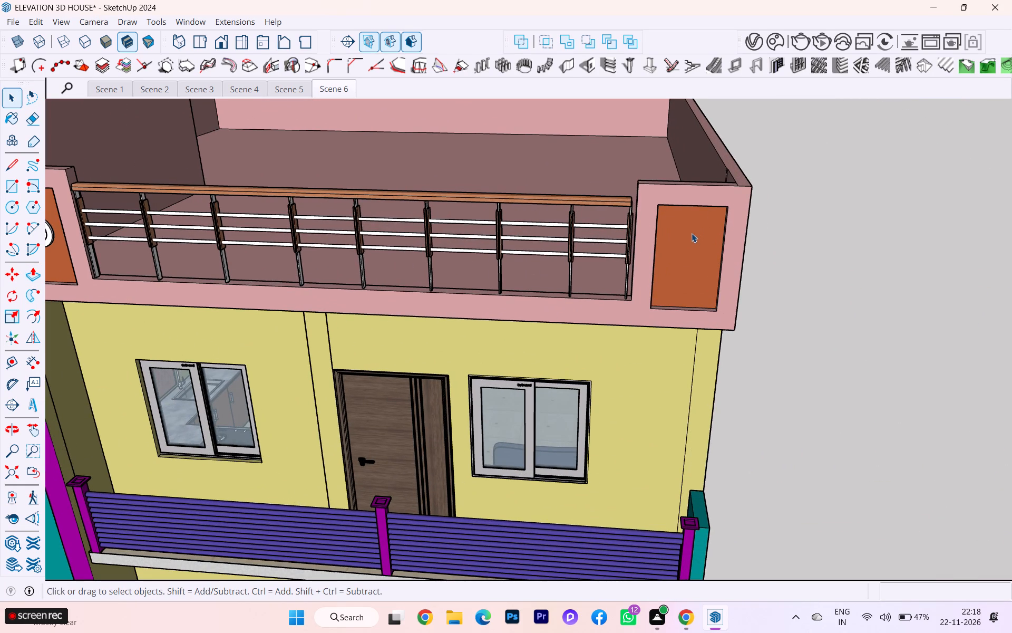
pyautogui.press('c')
pyautogui.scroll(2, 678, 254)
pyautogui.click(14, 207)
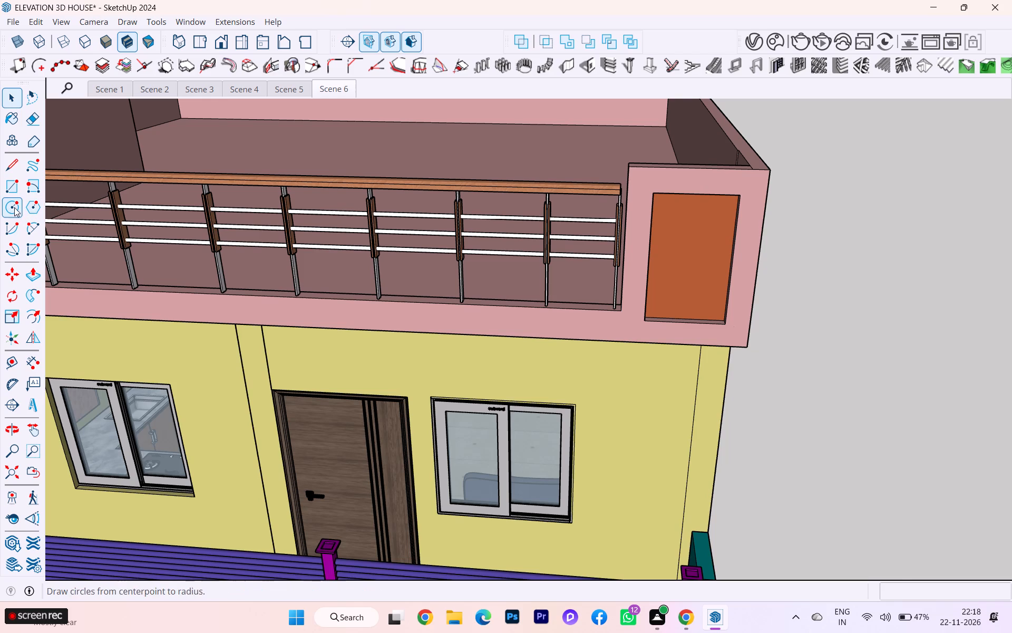
pyautogui.scroll(3, 756, 234)
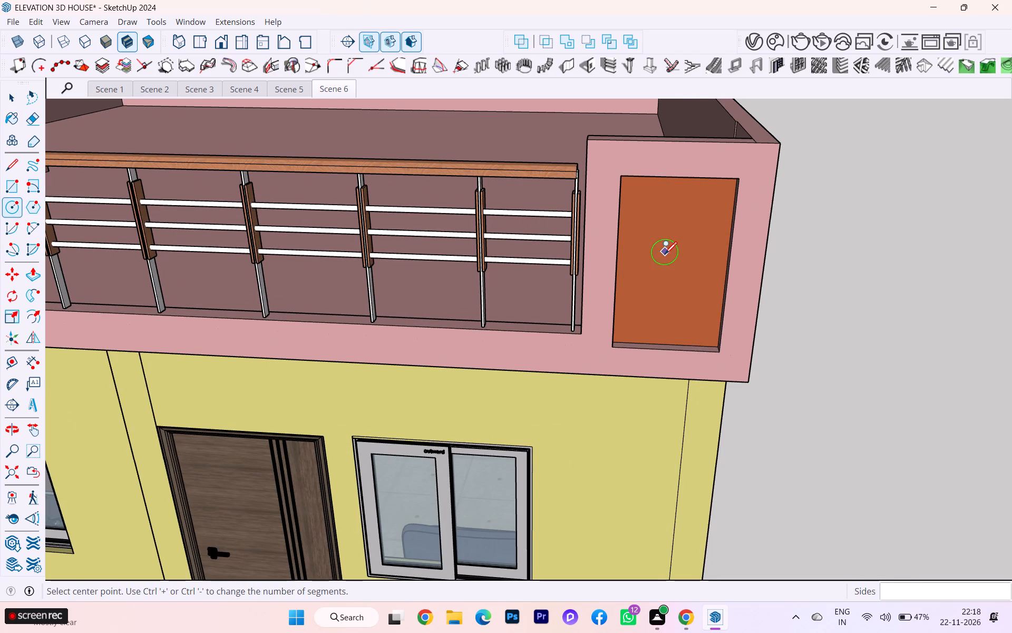
pyautogui.click(665, 253)
pyautogui.click(675, 227)
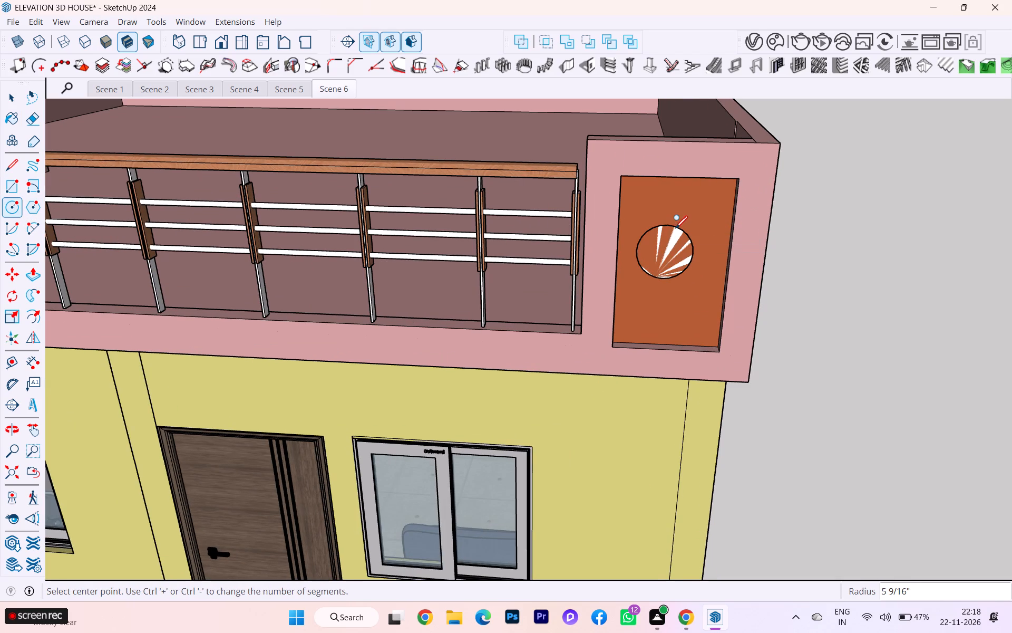
# Push/Pull the circle on the far parapet panel outward about 2 5/8" into a raised disc.
pyautogui.press('p')
pyautogui.click(655, 261)
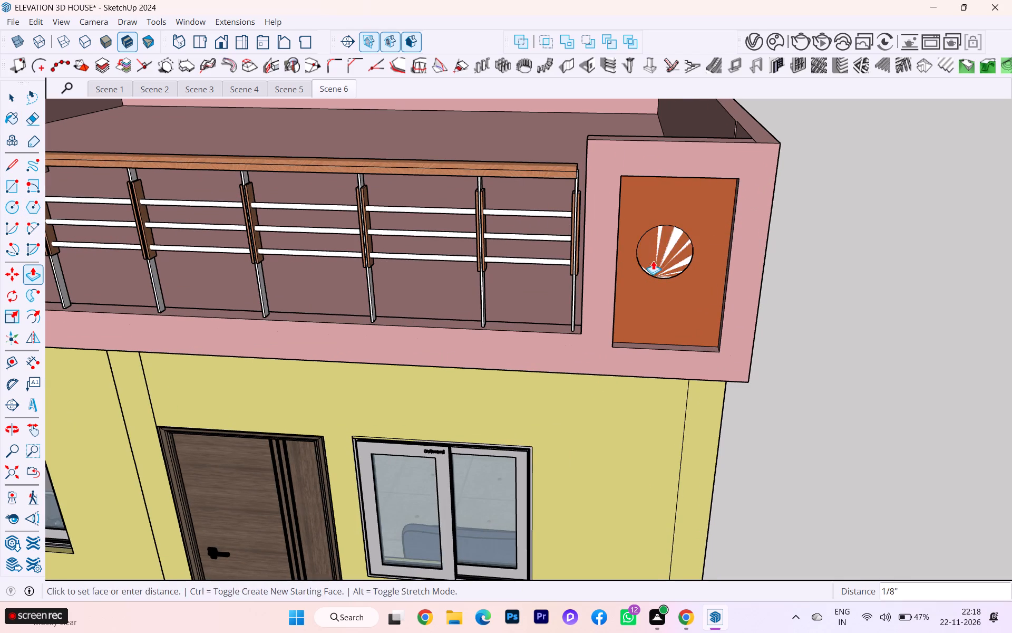
pyautogui.click(675, 250)
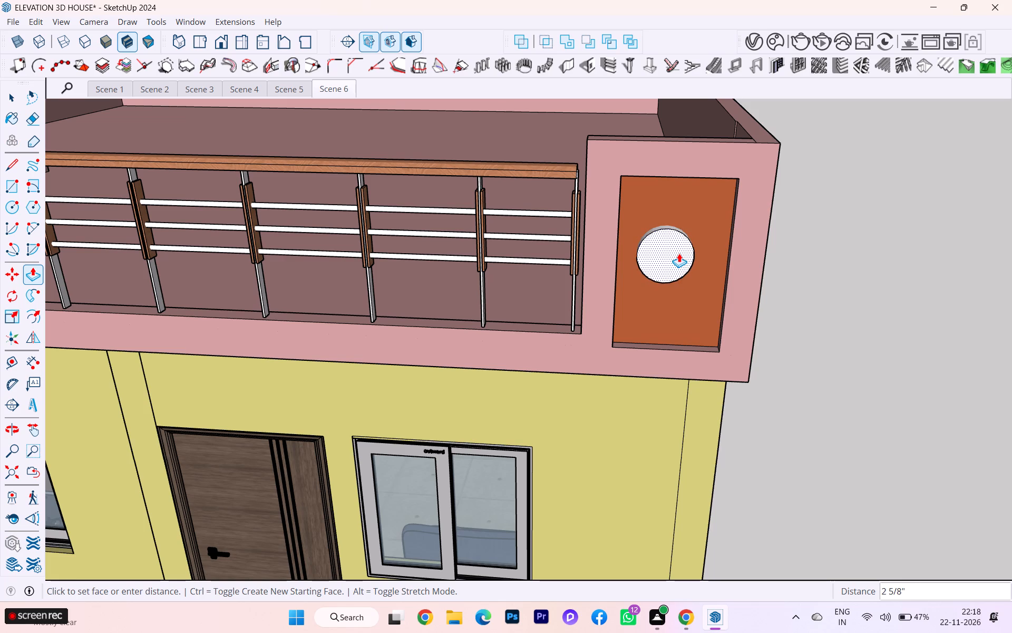
pyautogui.click(679, 253)
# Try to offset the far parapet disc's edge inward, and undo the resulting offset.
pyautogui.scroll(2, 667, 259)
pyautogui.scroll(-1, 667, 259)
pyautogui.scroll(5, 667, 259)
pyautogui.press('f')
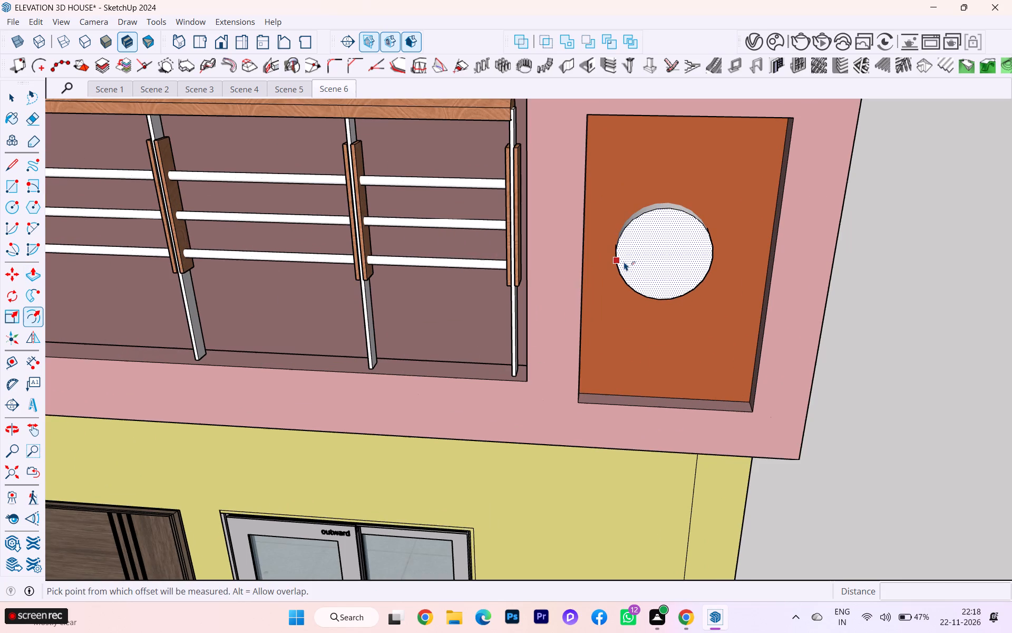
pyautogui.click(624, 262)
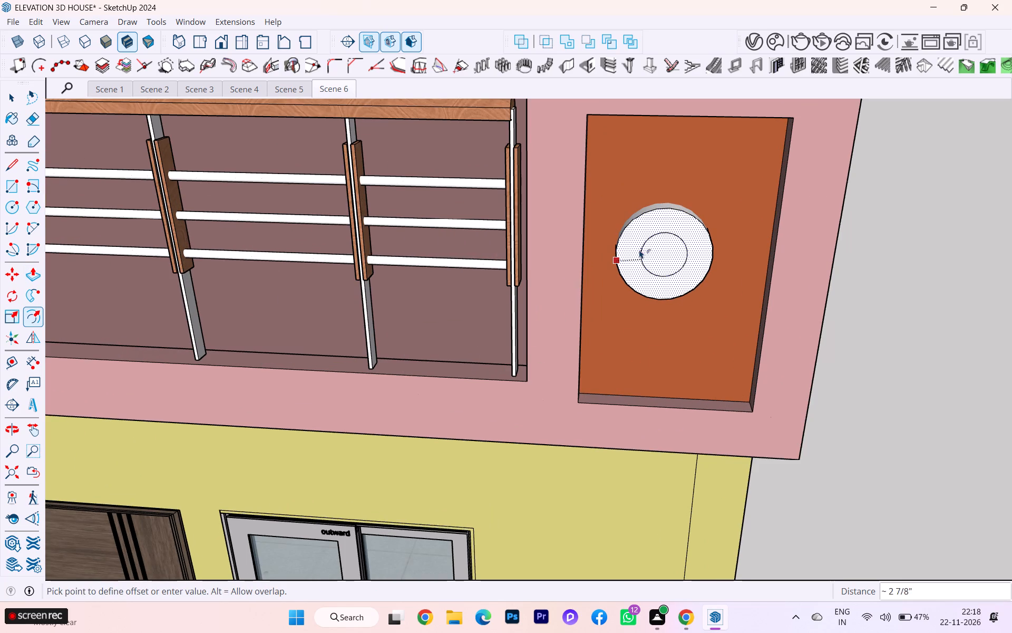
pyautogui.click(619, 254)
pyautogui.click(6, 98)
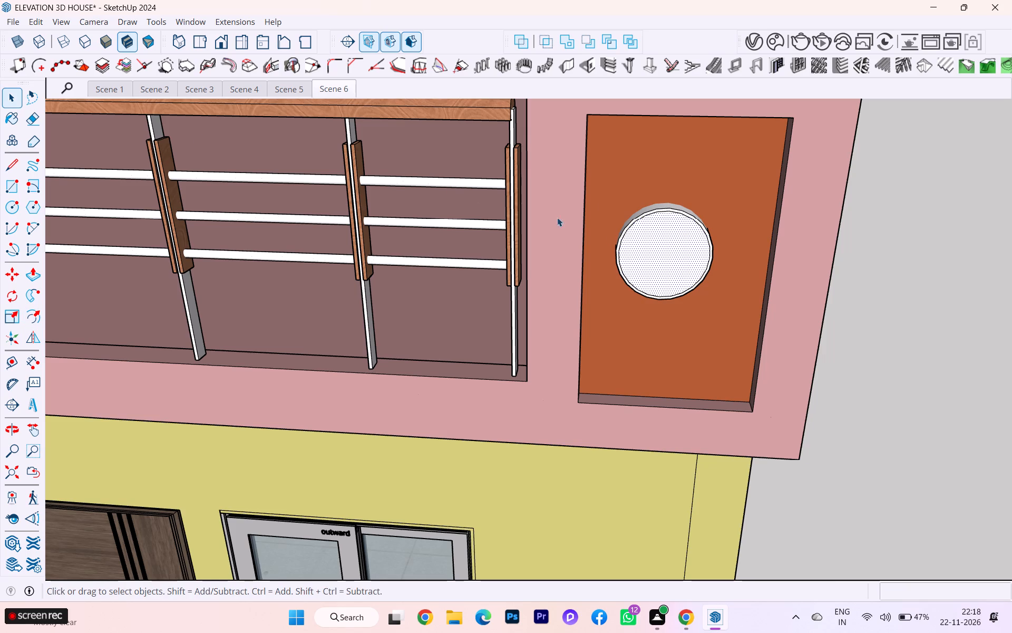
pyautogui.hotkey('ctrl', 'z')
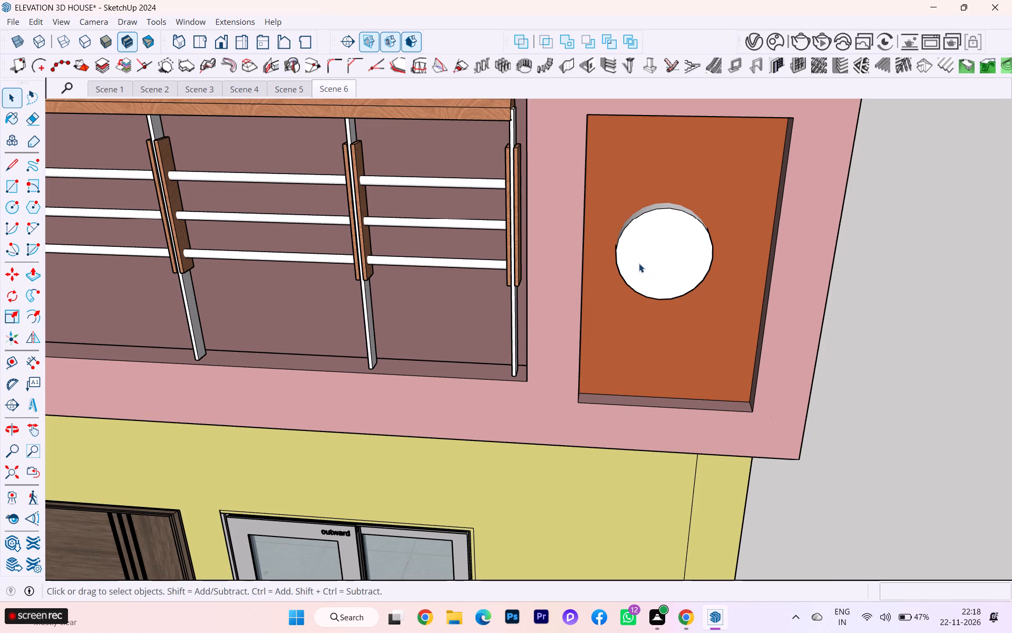
# Offset the far parapet disc's edge about 1 9/16" inward to outline a ring.
pyautogui.click(636, 254)
pyautogui.press('f')
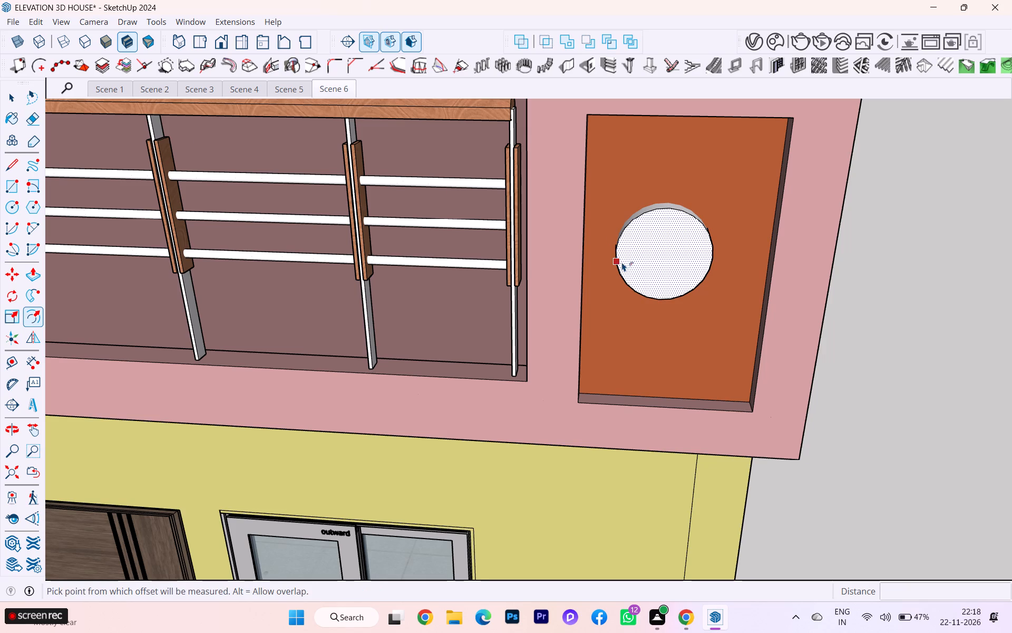
pyautogui.click(622, 262)
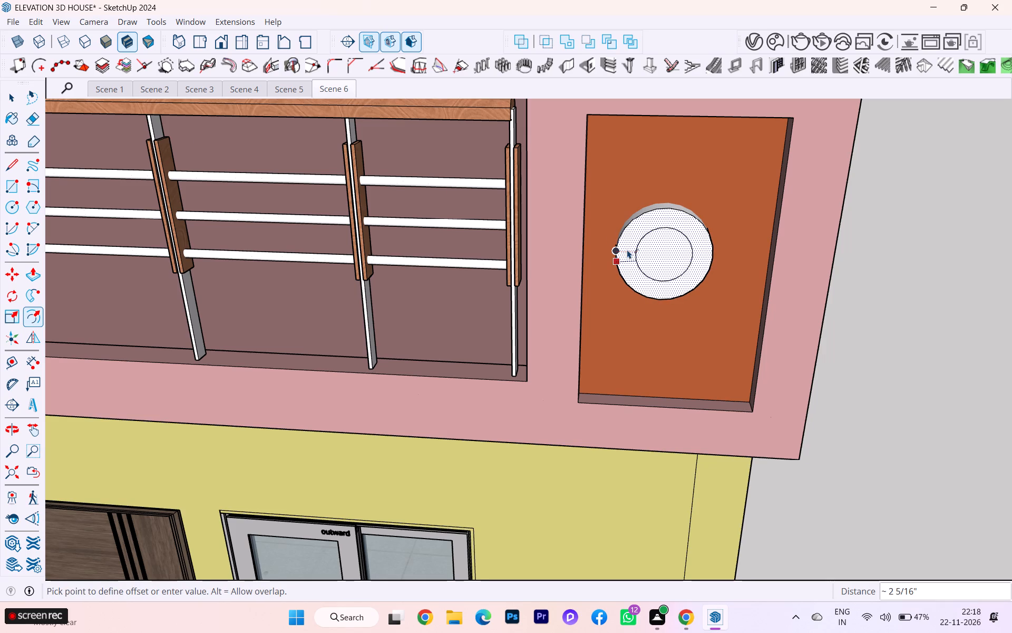
pyautogui.click(624, 252)
pyautogui.scroll(1, 659, 258)
pyautogui.scroll(-1, 659, 258)
pyautogui.scroll(7, 659, 258)
pyautogui.click(607, 280)
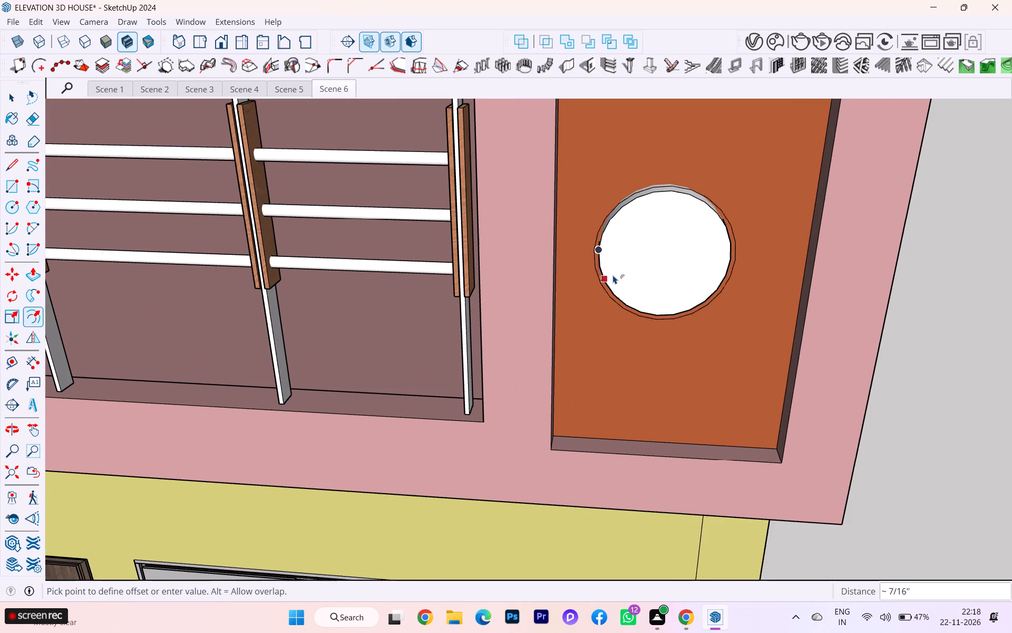
pyautogui.click(619, 267)
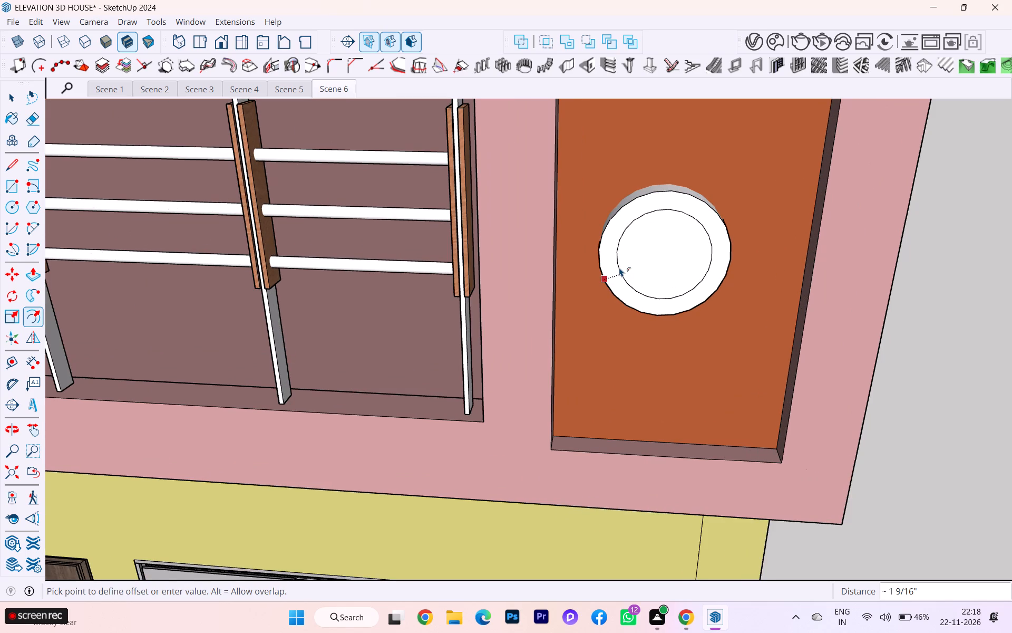
pyautogui.press('Escape')
pyautogui.scroll(2, 640, 270)
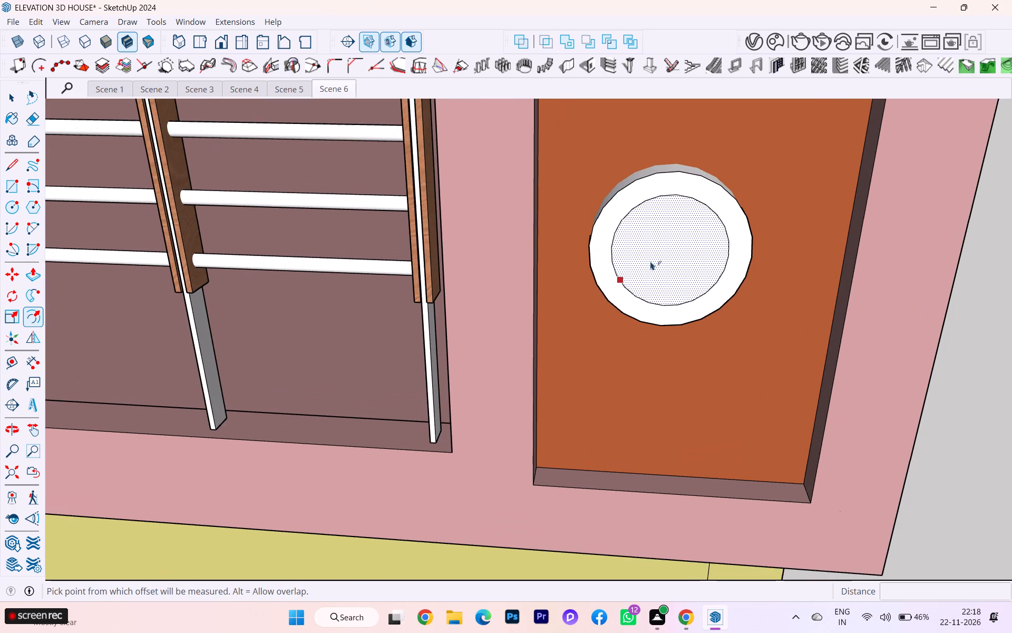
# Recess the inner circle of the far parapet disc about 1 7/8" with Push/Pull, leaving a raised ring.
pyautogui.press('p')
pyautogui.click(653, 259)
pyautogui.click(653, 250)
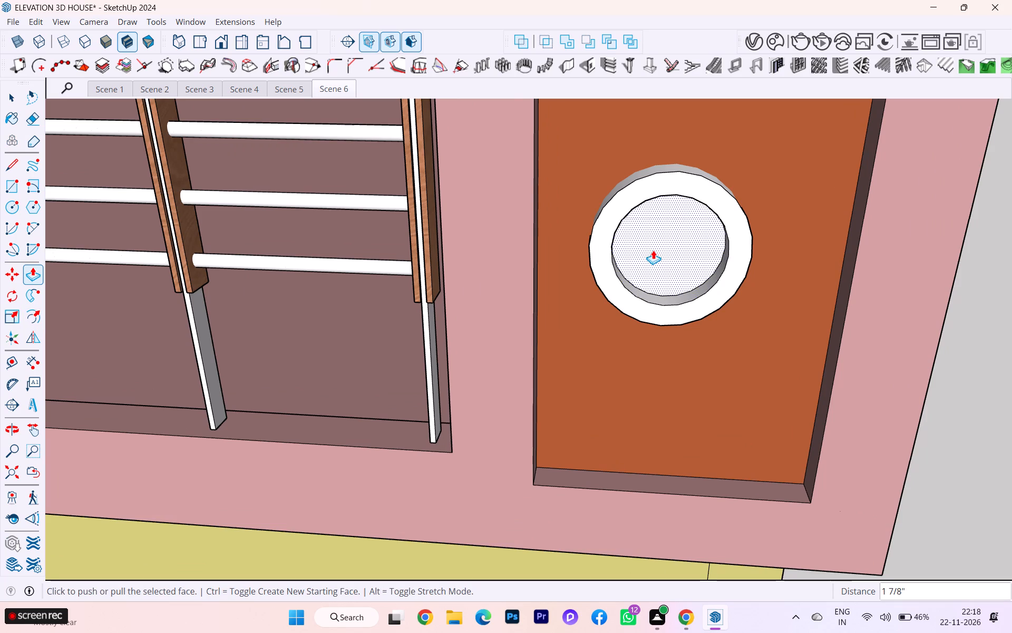
# Examine the ring ornaments on both orange parapet panels within the whole front elevation.
pyautogui.scroll(-1, 752, 253)
pyautogui.scroll(1, 752, 253)
pyautogui.scroll(-3, 755, 253)
pyautogui.scroll(1, 768, 253)
pyautogui.scroll(-1, 768, 254)
pyautogui.scroll(4, 769, 255)
pyautogui.scroll(-9, 769, 255)
pyautogui.scroll(3, 783, 271)
pyautogui.scroll(-2, 783, 271)
pyautogui.scroll(2, 783, 271)
pyautogui.scroll(-3, 786, 267)
pyautogui.scroll(3, 786, 267)
pyautogui.scroll(-1, 786, 267)
pyautogui.scroll(1, 786, 267)
pyautogui.scroll(-2, 792, 263)
pyautogui.scroll(2, 792, 263)
pyautogui.scroll(-1, 792, 263)
pyautogui.scroll(2, 792, 263)
pyautogui.scroll(-2, 792, 263)
pyautogui.scroll(2, 793, 261)
pyautogui.scroll(-4, 793, 261)
pyautogui.scroll(1, 793, 261)
pyautogui.scroll(-6, 793, 261)
pyautogui.scroll(1, 775, 260)
pyautogui.scroll(-8, 775, 260)
pyautogui.scroll(1, 775, 260)
pyautogui.scroll(-3, 775, 260)
pyautogui.moveTo(770, 253); pyautogui.dragTo(710, 255, button='middle')
pyautogui.scroll(5, 708, 247)
pyautogui.scroll(-5, 708, 247)
pyautogui.scroll(1, 714, 243)
pyautogui.scroll(-9, 714, 243)
pyautogui.scroll(1, 750, 270)
pyautogui.scroll(-5, 728, 271)
pyautogui.scroll(1, 728, 271)
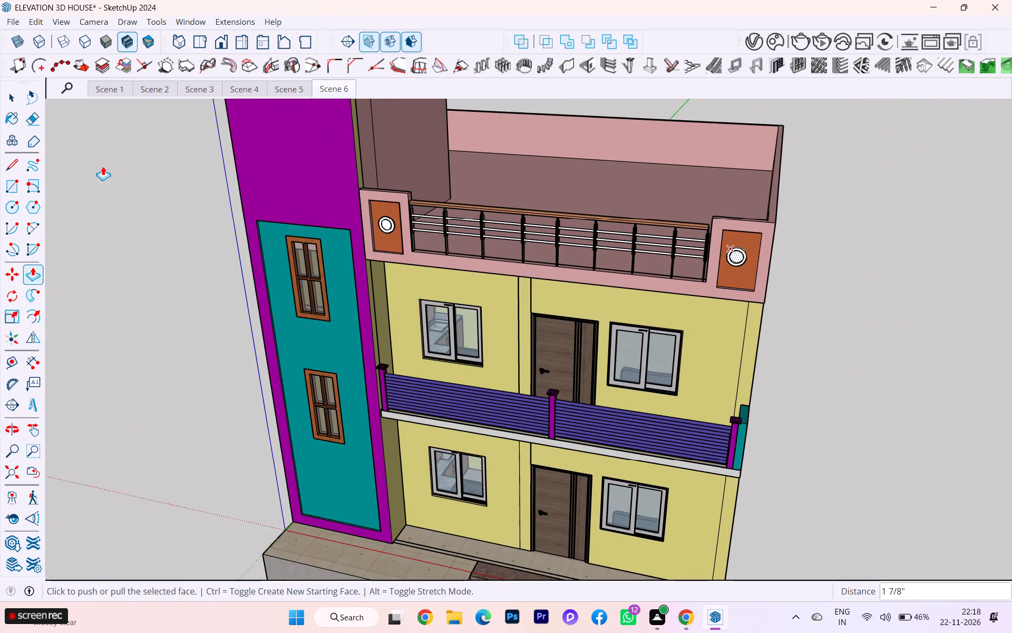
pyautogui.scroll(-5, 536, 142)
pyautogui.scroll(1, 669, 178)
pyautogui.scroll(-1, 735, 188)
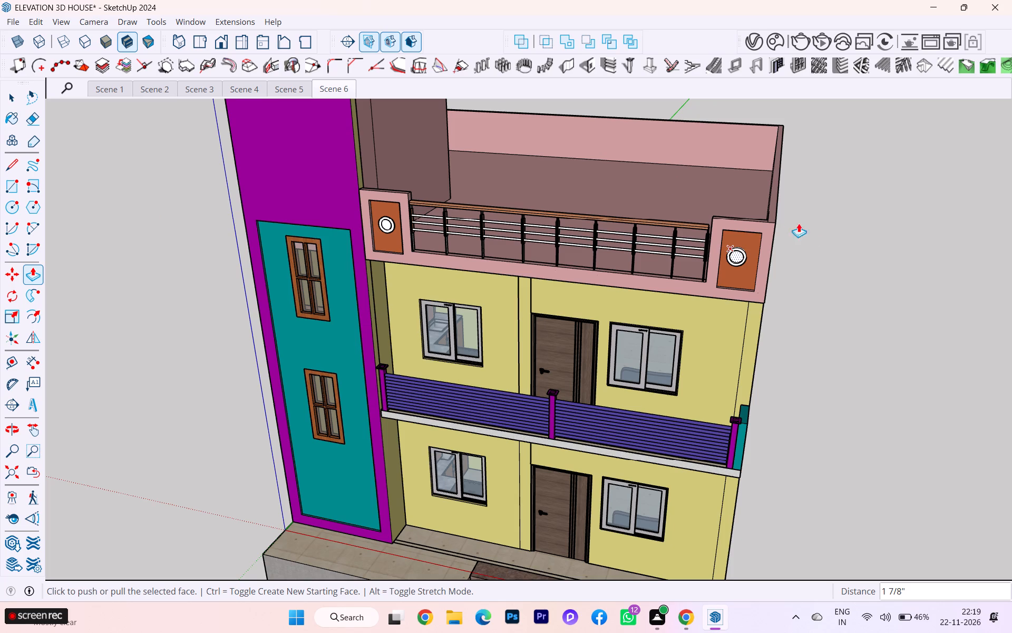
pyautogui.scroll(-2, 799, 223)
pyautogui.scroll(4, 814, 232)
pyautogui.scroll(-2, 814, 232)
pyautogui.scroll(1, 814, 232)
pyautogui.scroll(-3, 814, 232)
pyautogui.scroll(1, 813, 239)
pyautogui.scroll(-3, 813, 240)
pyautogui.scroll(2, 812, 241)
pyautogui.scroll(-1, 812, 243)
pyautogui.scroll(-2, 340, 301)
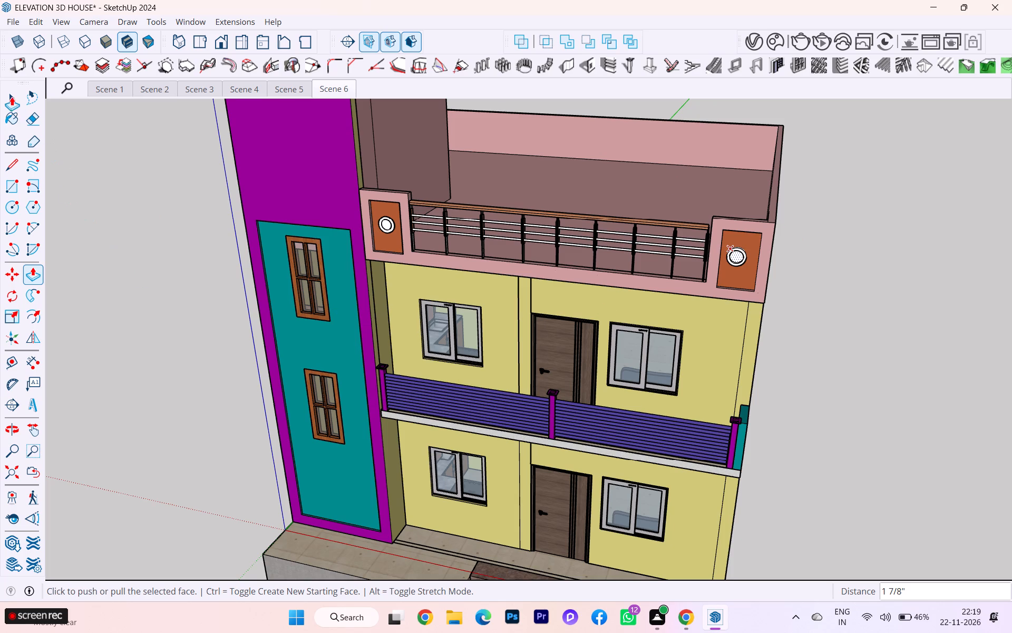
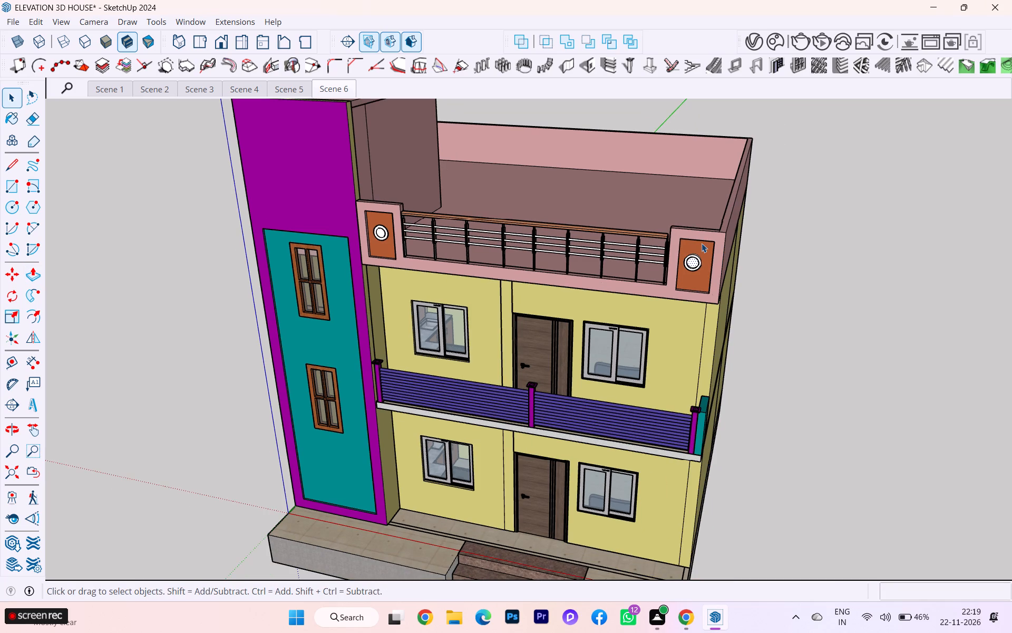
# Examine the front elevation, the purple tower and the rooftop parapet ornaments from several angles.
pyautogui.scroll(-3, 451, 350)
pyautogui.scroll(1, 489, 363)
pyautogui.scroll(-8, 492, 364)
pyautogui.scroll(3, 436, 371)
pyautogui.scroll(-5, 436, 371)
pyautogui.scroll(3, 436, 371)
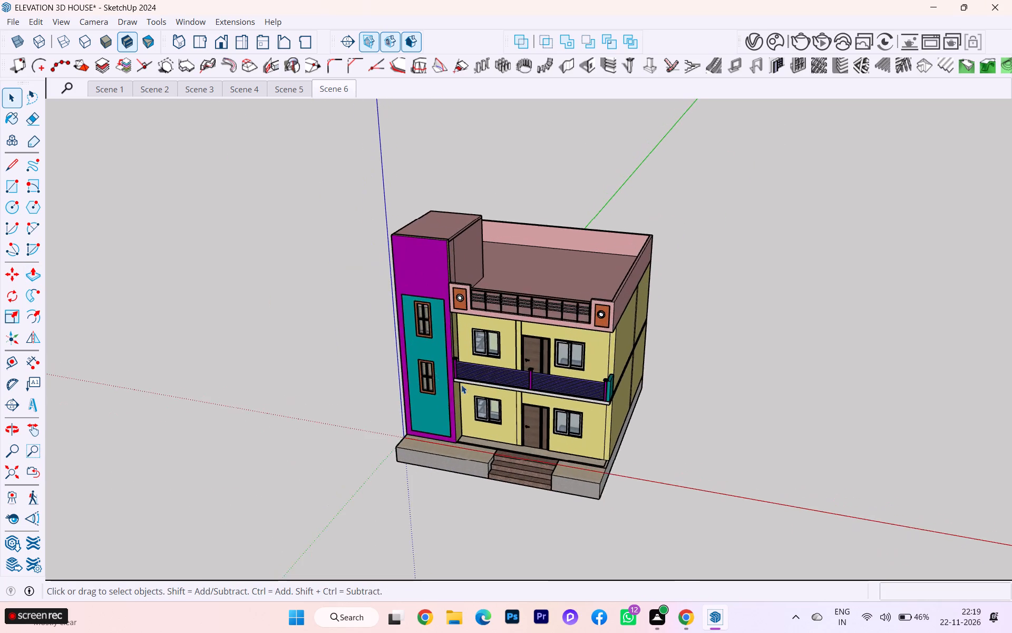
pyautogui.scroll(5, 471, 386)
pyautogui.scroll(-1, 519, 384)
pyautogui.scroll(2, 522, 383)
pyautogui.moveTo(649, 360); pyautogui.dragTo(780, 332, button='middle')
pyautogui.scroll(4, 683, 212)
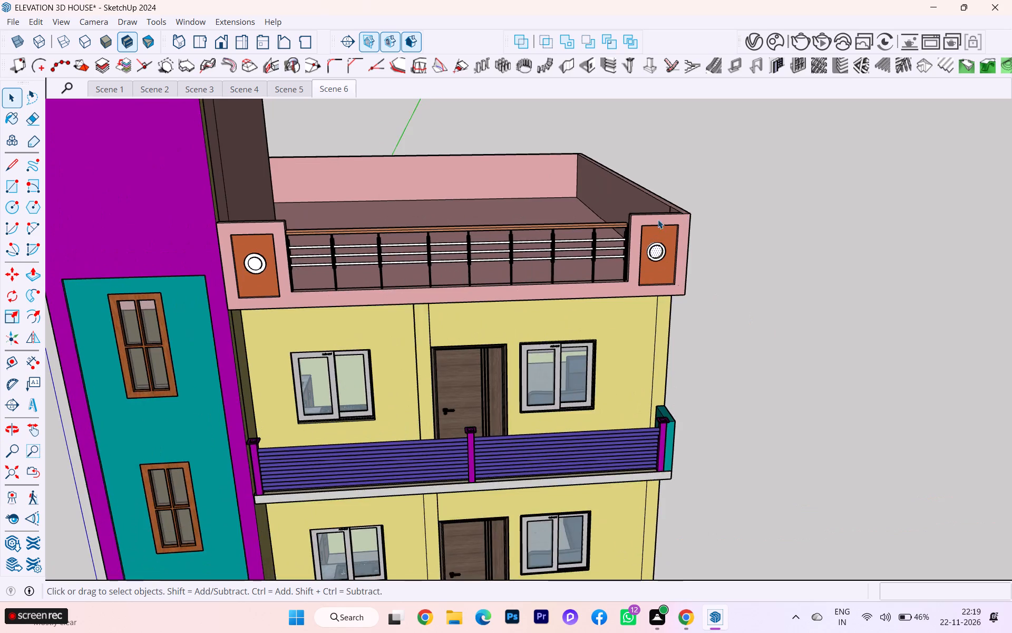
pyautogui.scroll(3, 630, 221)
pyautogui.scroll(-1, 630, 222)
pyautogui.scroll(4, 630, 224)
pyautogui.scroll(-5, 764, 261)
pyautogui.click(801, 247)
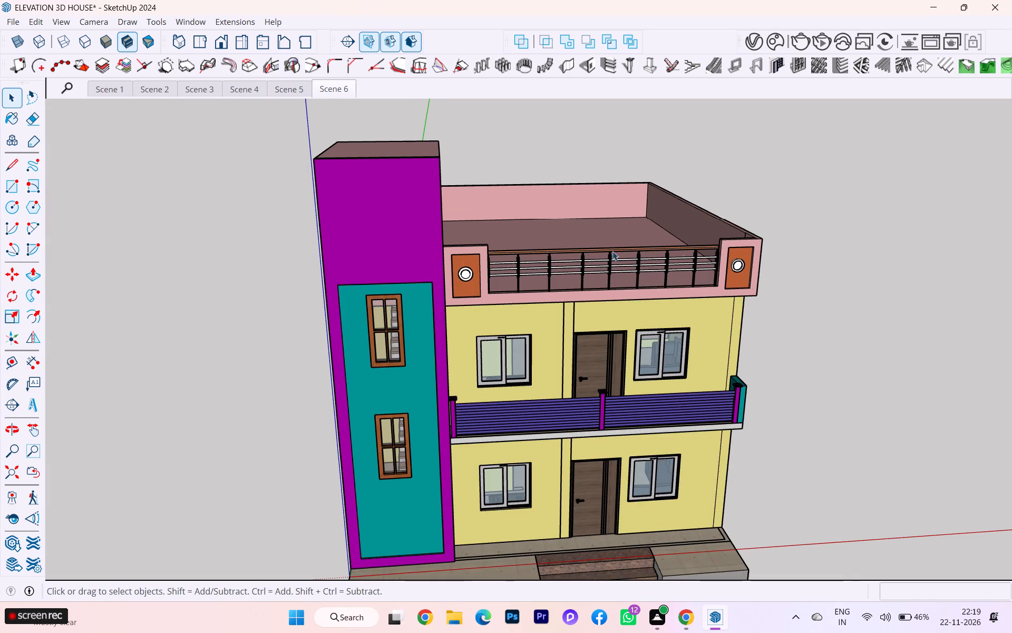
pyautogui.scroll(-4, 456, 258)
pyautogui.moveTo(646, 254); pyautogui.dragTo(561, 254, button='middle')
pyautogui.scroll(1, 694, 272)
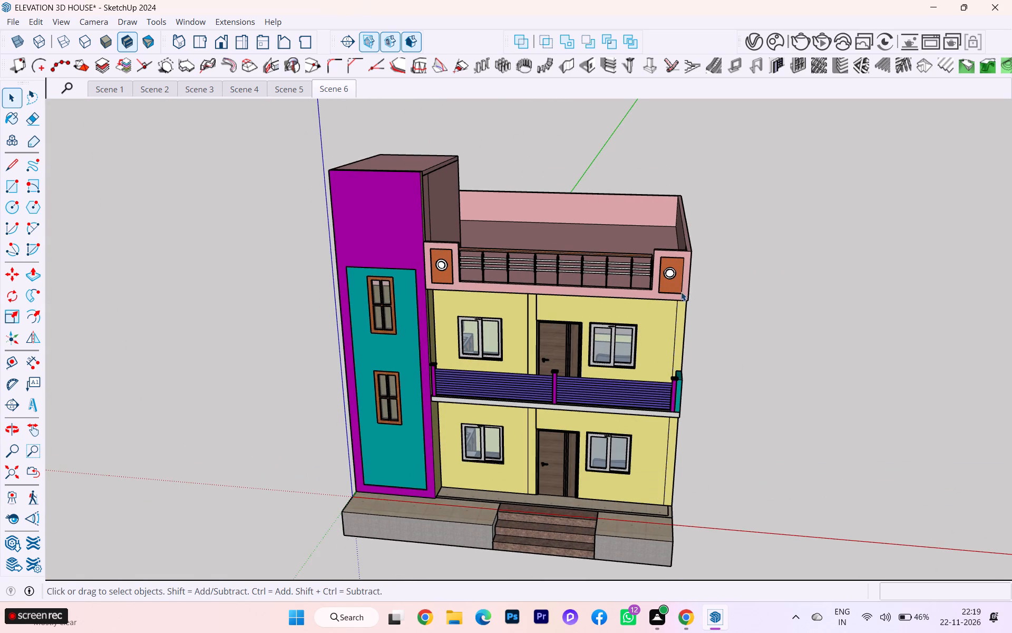
pyautogui.moveTo(648, 299); pyautogui.dragTo(601, 298, button='middle')
pyautogui.scroll(2, 293, 279)
pyautogui.scroll(-1, 302, 271)
pyautogui.moveTo(416, 248); pyautogui.dragTo(452, 261, button='middle')
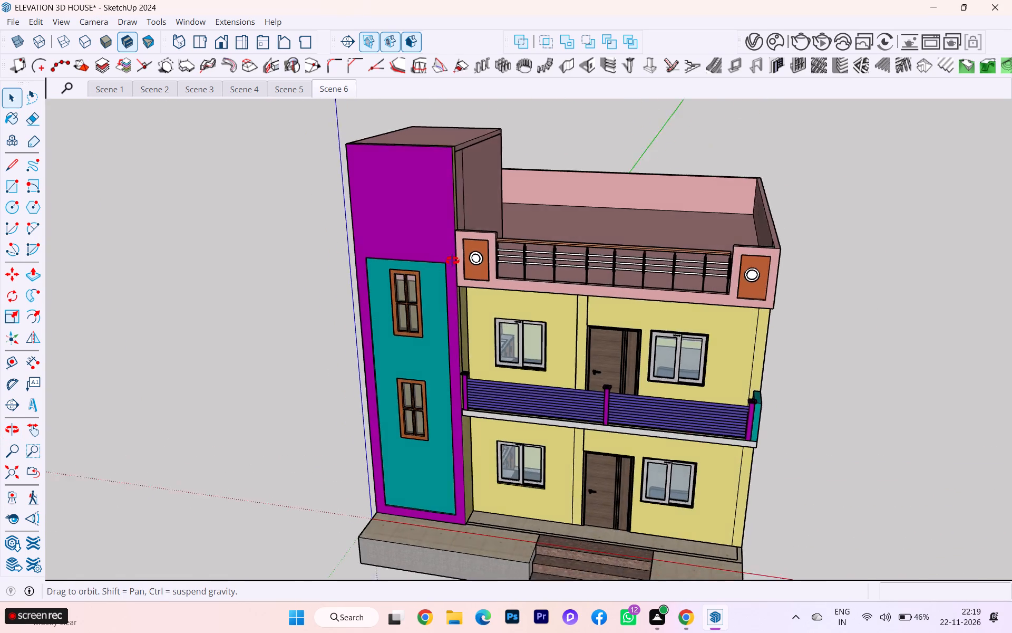
pyautogui.moveTo(452, 261); pyautogui.dragTo(612, 257, button='middle')
pyautogui.scroll(2, 343, 170)
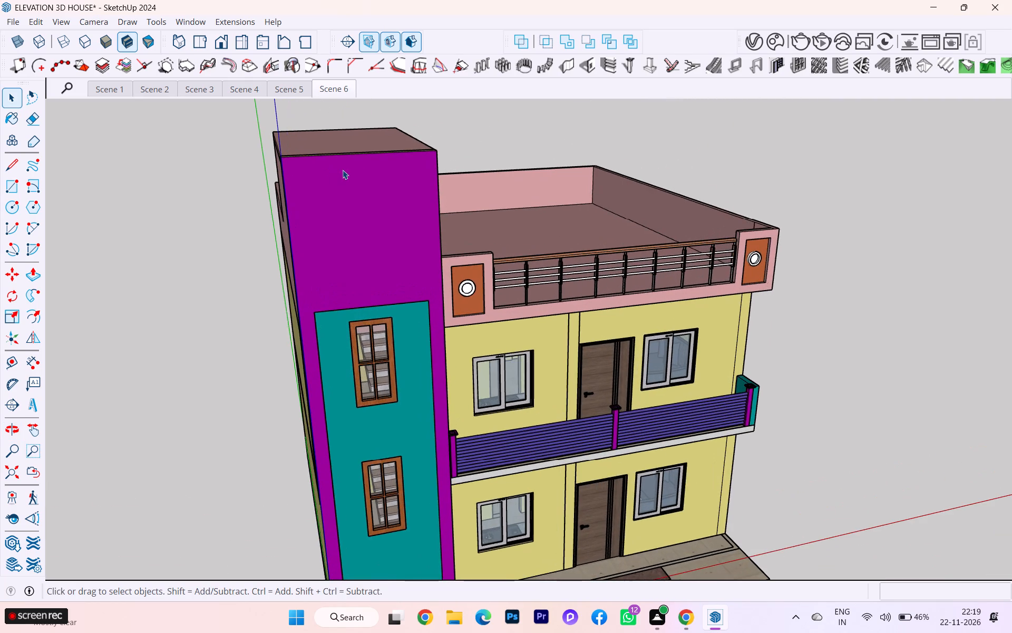
pyautogui.scroll(2, 349, 181)
pyautogui.scroll(-1, 359, 190)
pyautogui.moveTo(368, 196); pyautogui.dragTo(561, 206, button='middle')
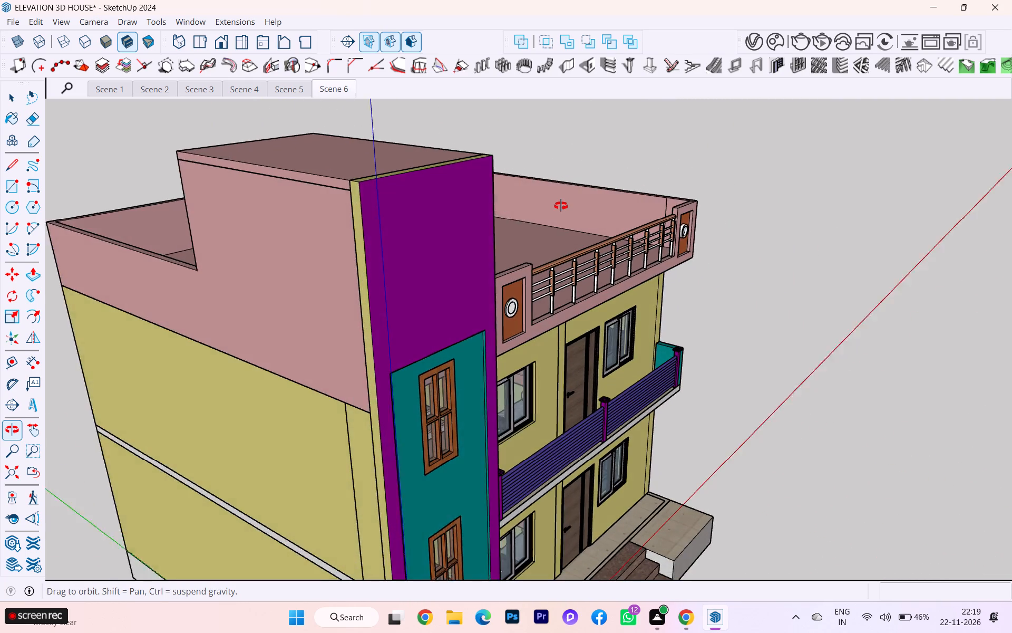
pyautogui.moveTo(561, 206); pyautogui.dragTo(0, 268, button='middle')
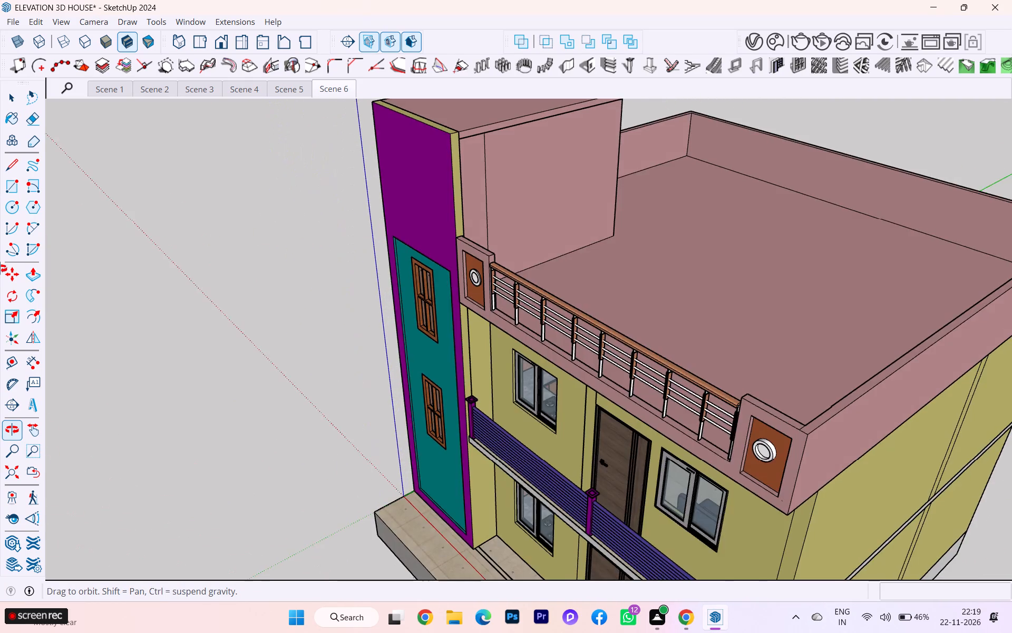
pyautogui.moveTo(0, 268); pyautogui.dragTo(376, 237, button='middle')
# Open the house group for editing and select the nested group that contains the purple tower.
pyautogui.click(339, 237)
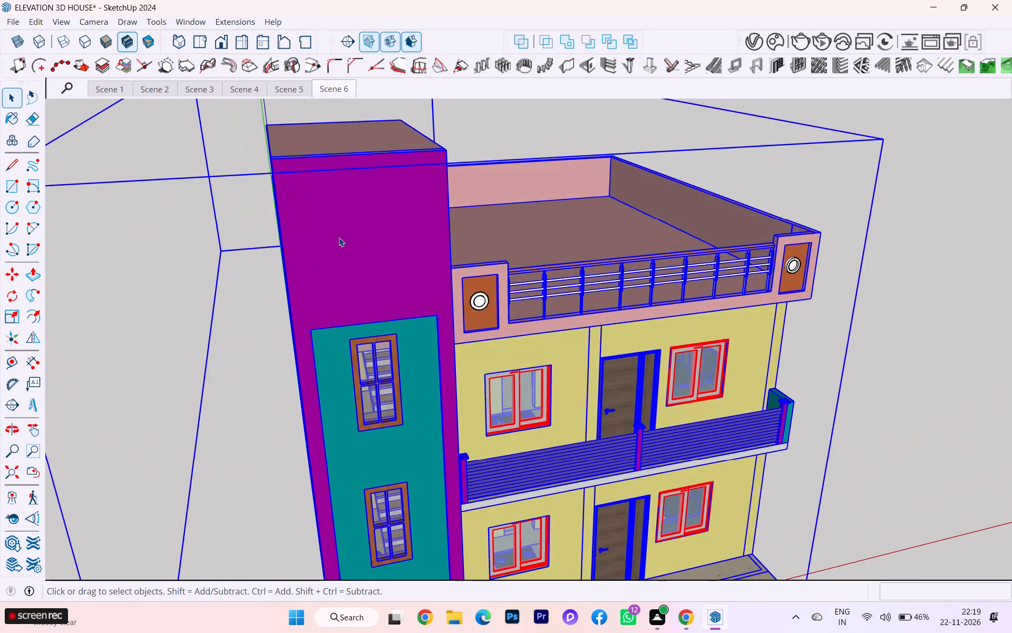
pyautogui.doubleClick(368, 228)
pyautogui.click(326, 238)
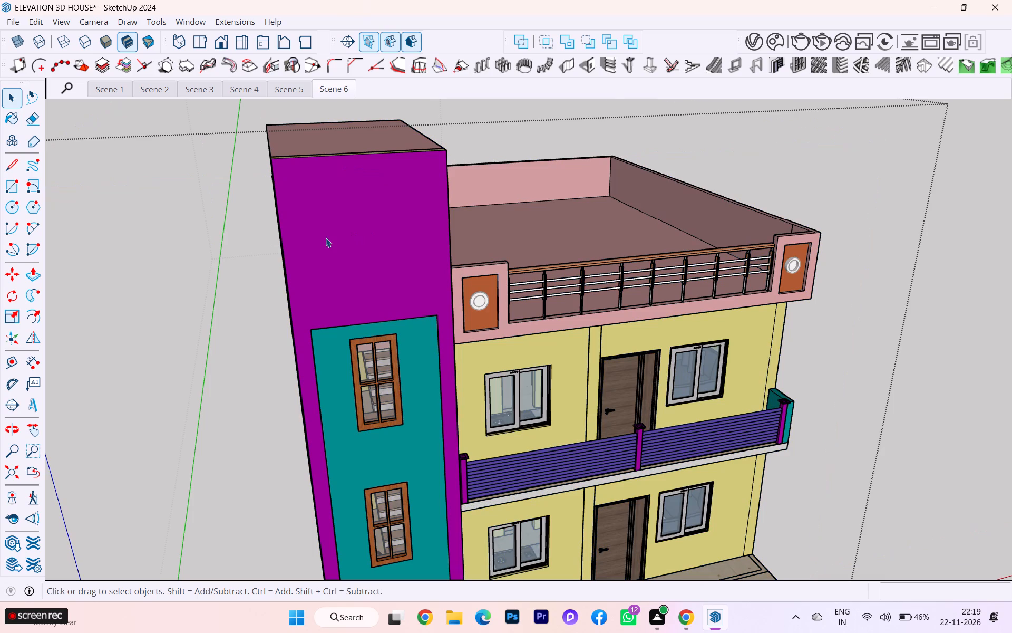
pyautogui.scroll(2, 331, 236)
pyautogui.click(332, 236)
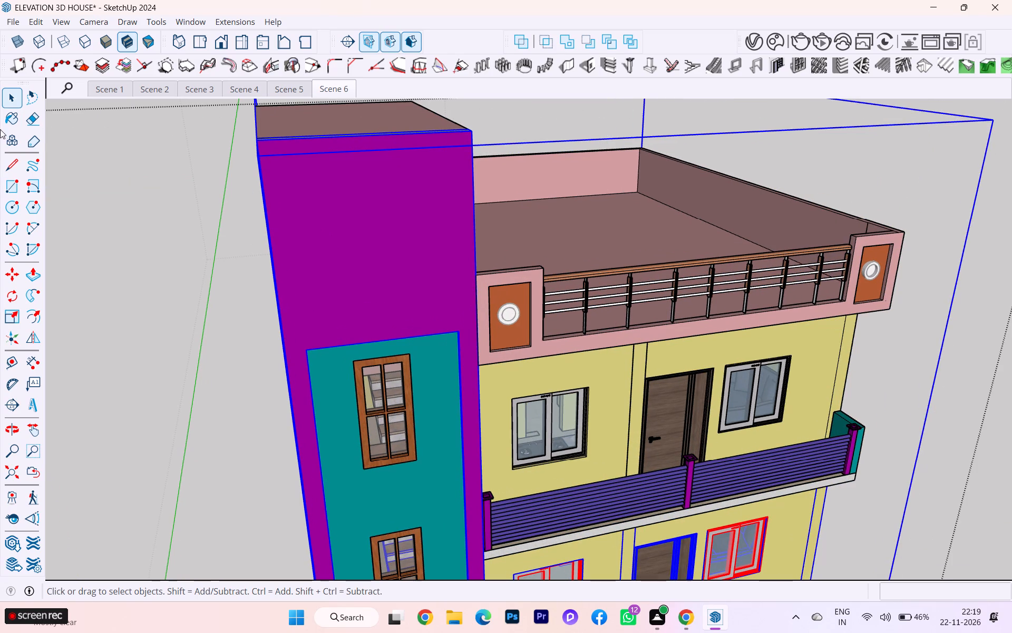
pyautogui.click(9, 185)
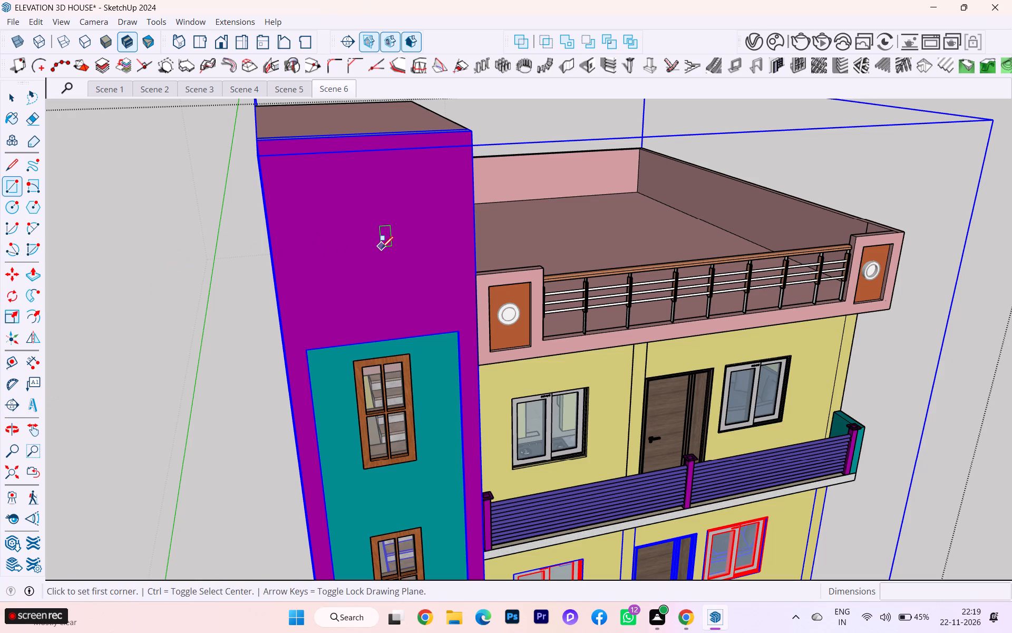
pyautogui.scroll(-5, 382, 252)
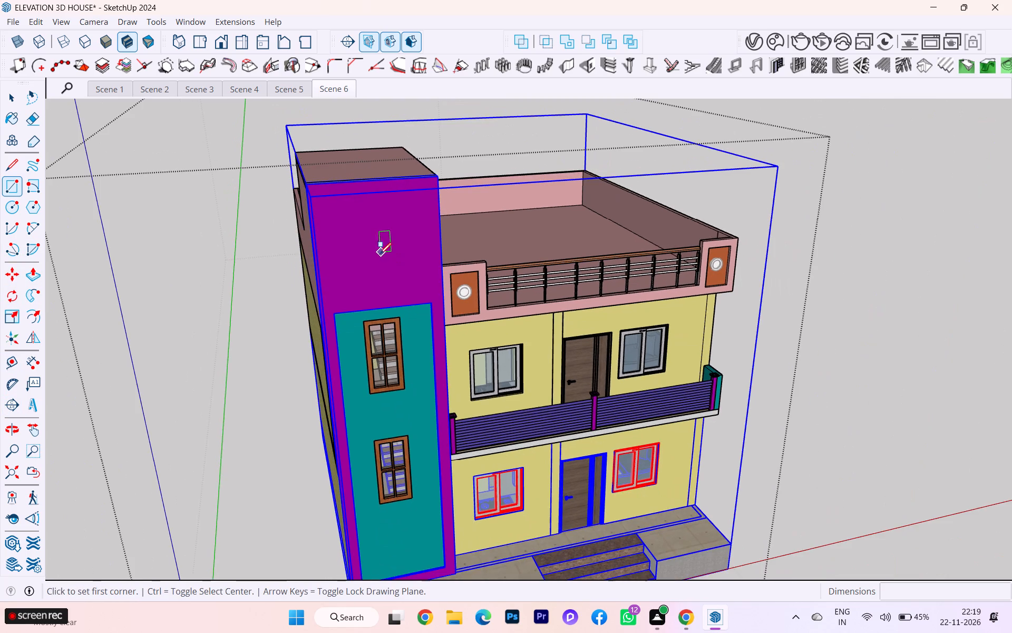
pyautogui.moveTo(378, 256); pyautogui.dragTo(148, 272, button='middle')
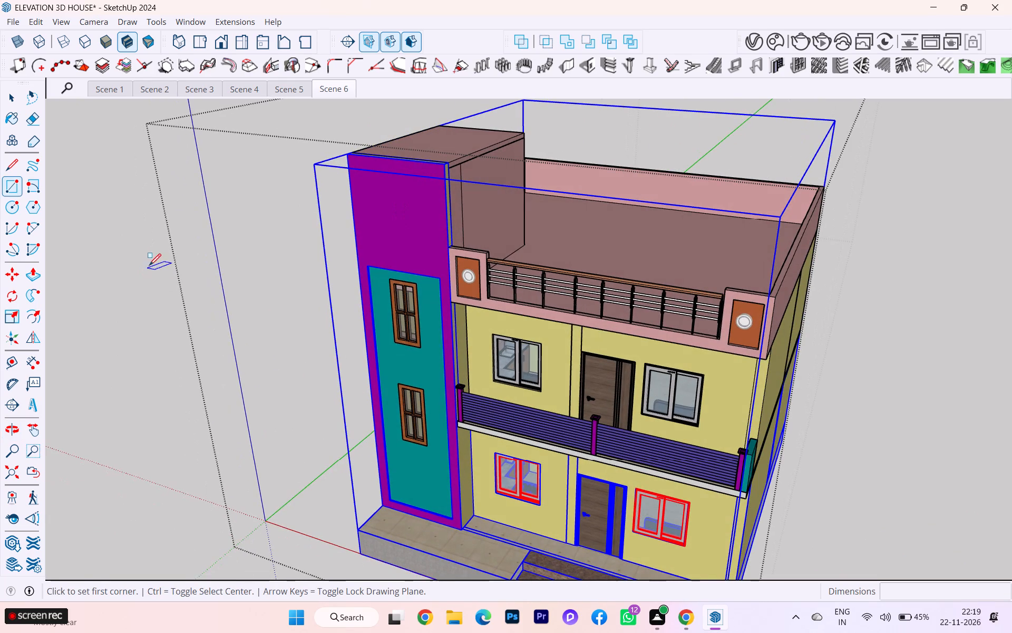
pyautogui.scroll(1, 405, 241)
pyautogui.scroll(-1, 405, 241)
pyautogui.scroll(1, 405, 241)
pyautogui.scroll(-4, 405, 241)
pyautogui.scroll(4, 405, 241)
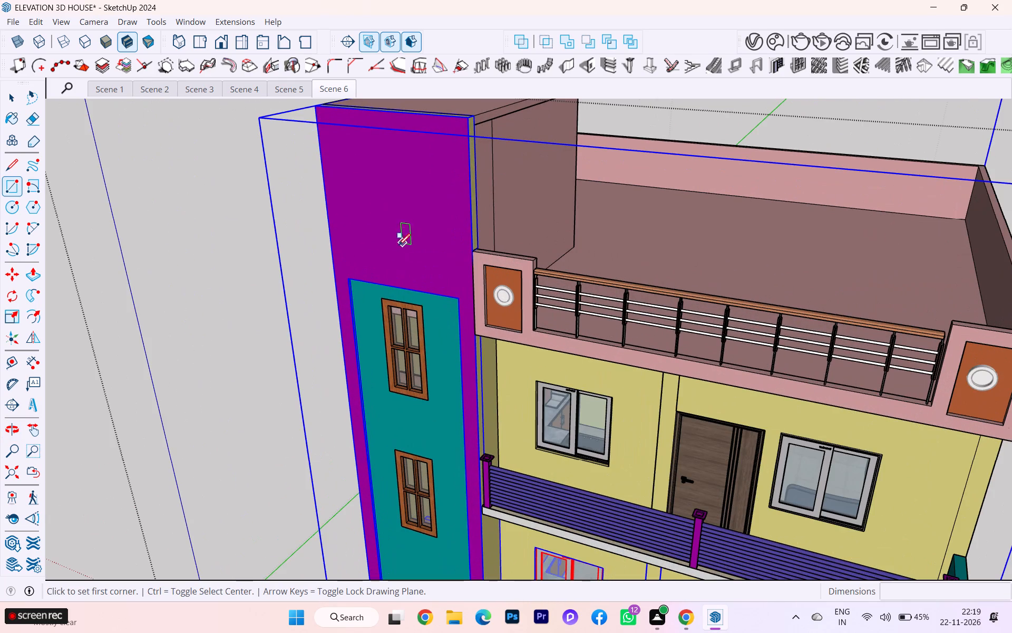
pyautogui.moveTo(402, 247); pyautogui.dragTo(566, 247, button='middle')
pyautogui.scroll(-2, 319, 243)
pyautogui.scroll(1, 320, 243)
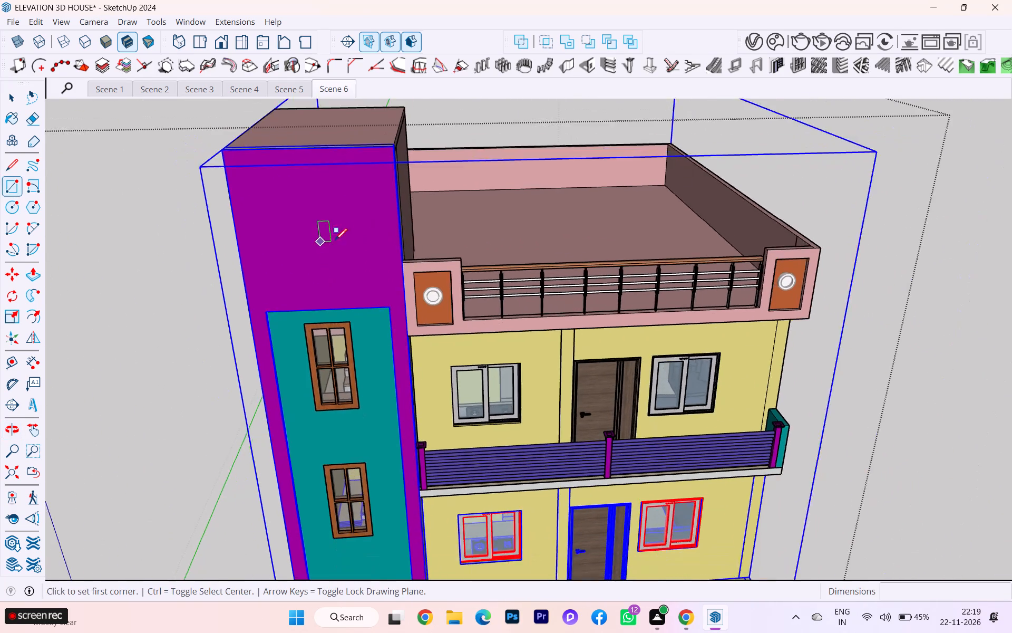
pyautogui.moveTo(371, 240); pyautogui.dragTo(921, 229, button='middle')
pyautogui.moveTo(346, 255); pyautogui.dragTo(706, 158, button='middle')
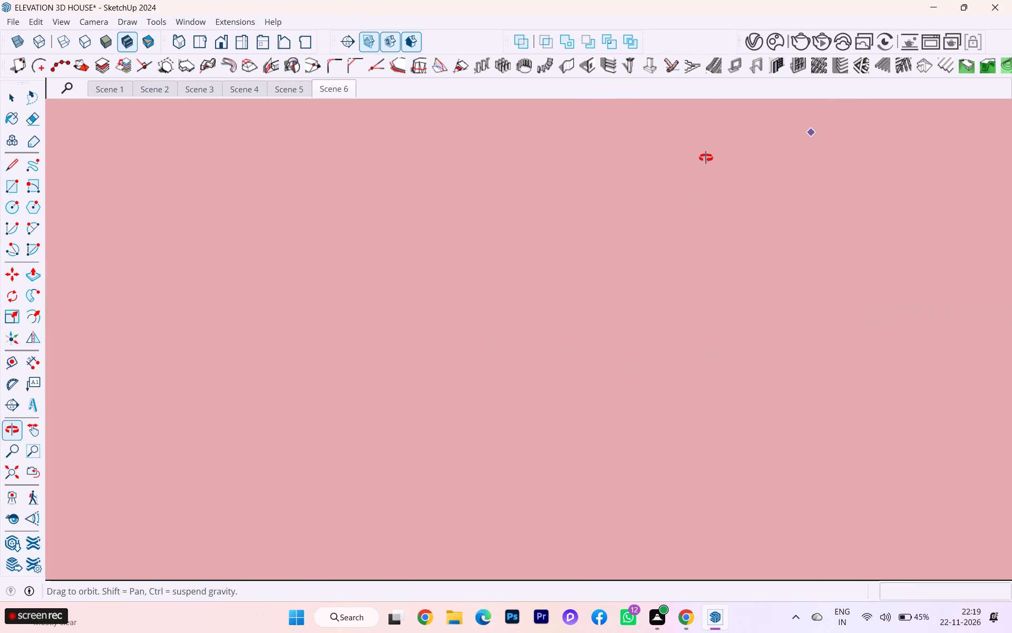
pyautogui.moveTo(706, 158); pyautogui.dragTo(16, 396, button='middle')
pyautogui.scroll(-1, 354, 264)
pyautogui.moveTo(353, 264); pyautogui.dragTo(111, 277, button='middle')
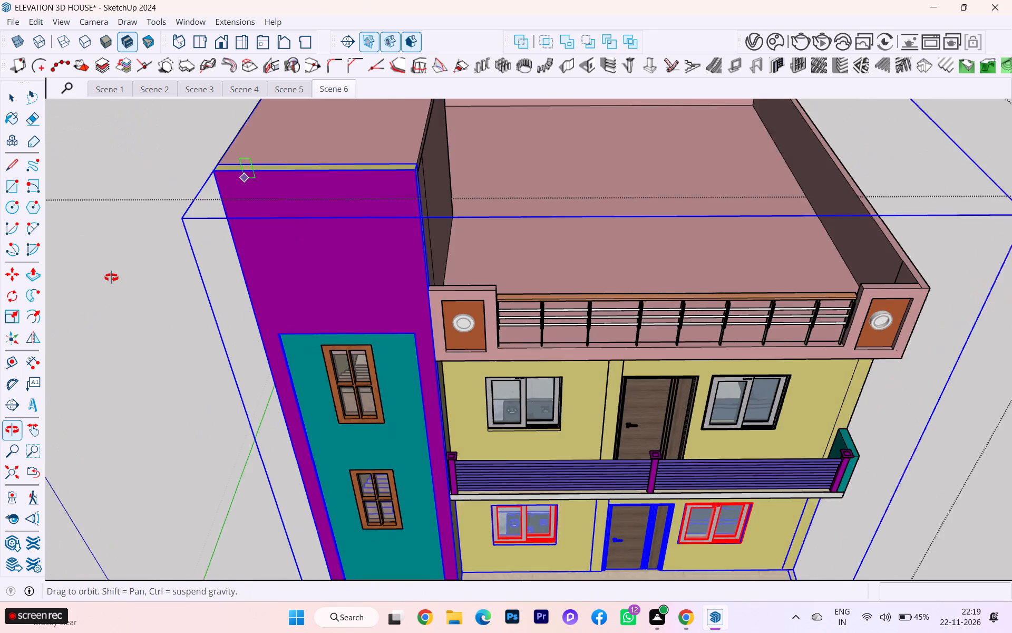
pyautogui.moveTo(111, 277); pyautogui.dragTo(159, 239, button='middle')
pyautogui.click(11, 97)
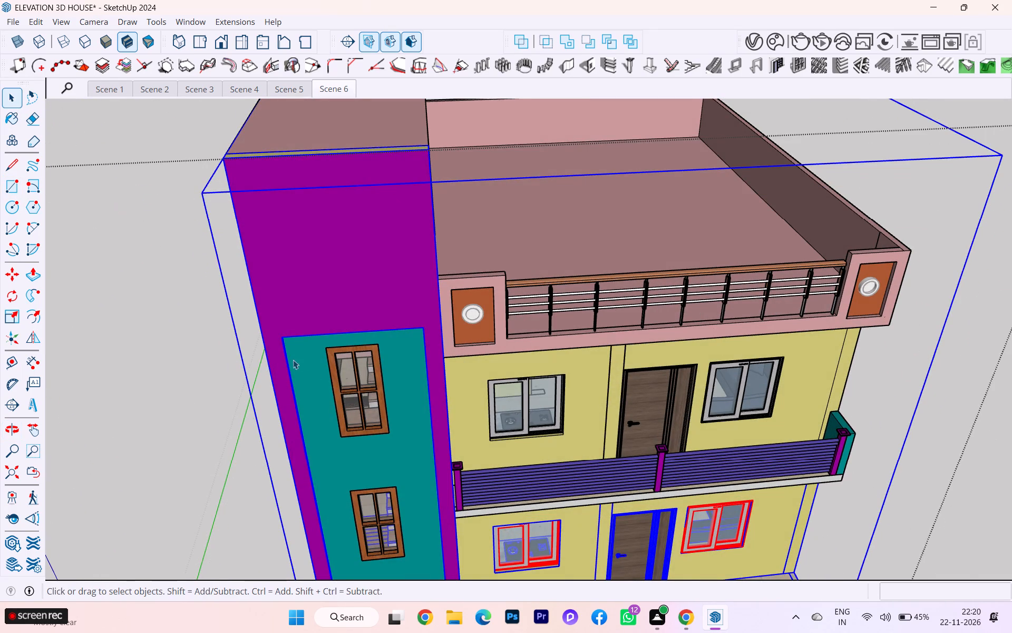
# Extend the tower's teal recess upward about 7' 5 5/8" by push/pulling its top face inside the nested group, and leave that group.
pyautogui.scroll(1, 360, 423)
pyautogui.scroll(-1, 364, 430)
pyautogui.click(319, 339)
pyautogui.moveTo(318, 333); pyautogui.dragTo(397, 195, button='middle')
pyautogui.scroll(1, 236, 409)
pyautogui.scroll(-1, 236, 409)
pyautogui.scroll(2, 236, 409)
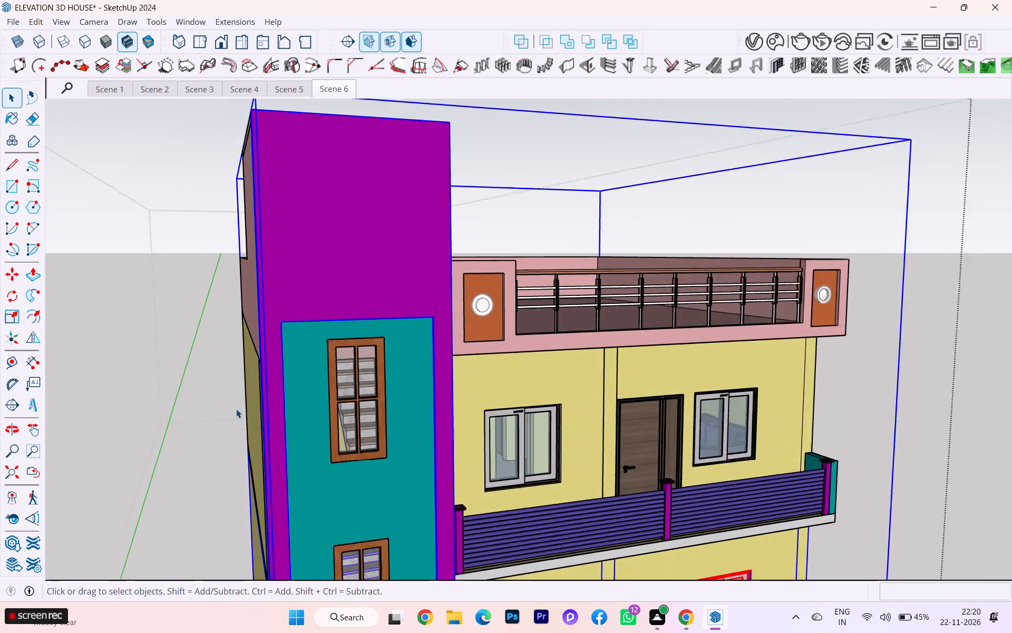
pyautogui.scroll(1, 236, 409)
pyautogui.scroll(-1, 368, 313)
pyautogui.moveTo(369, 313); pyautogui.dragTo(456, 247, button='middle')
pyautogui.scroll(11, 640, 138)
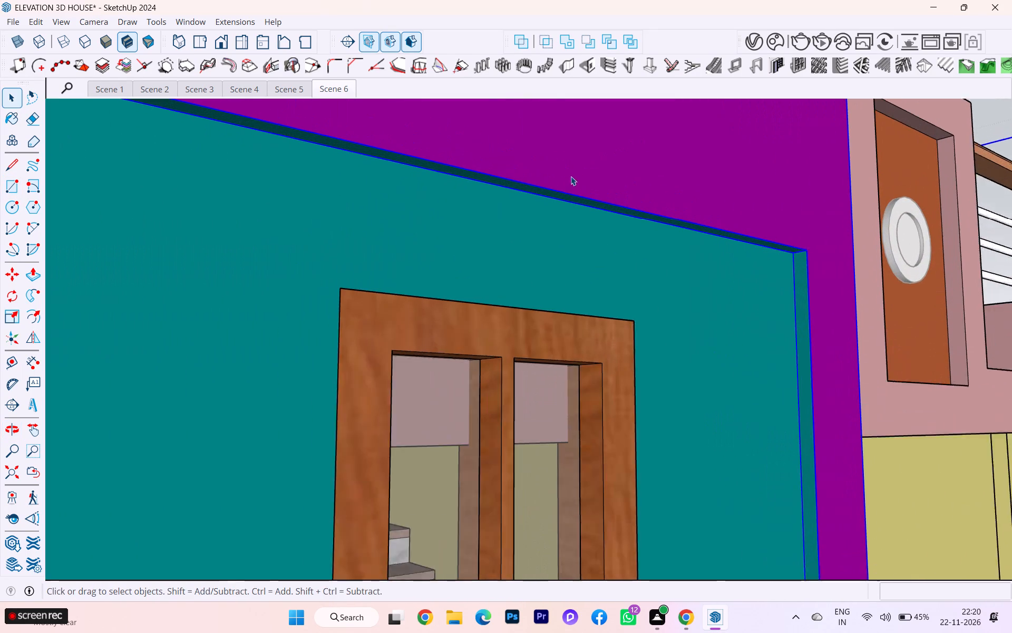
pyautogui.doubleClick(533, 202)
pyautogui.scroll(3, 533, 202)
pyautogui.doubleClick(540, 197)
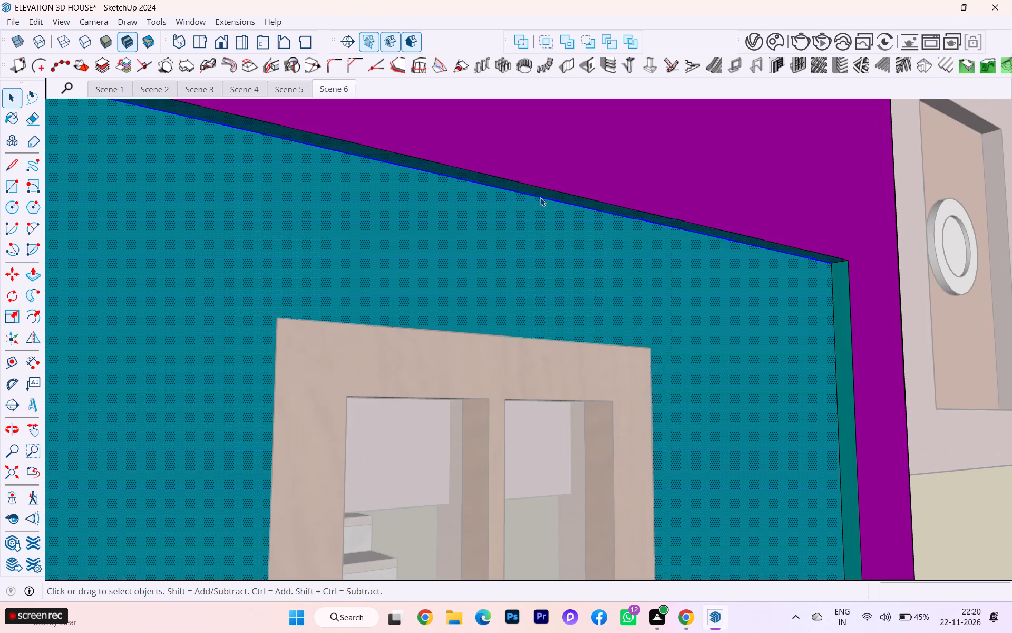
pyautogui.scroll(5, 540, 197)
pyautogui.click(540, 191)
pyautogui.press('p')
pyautogui.click(540, 191)
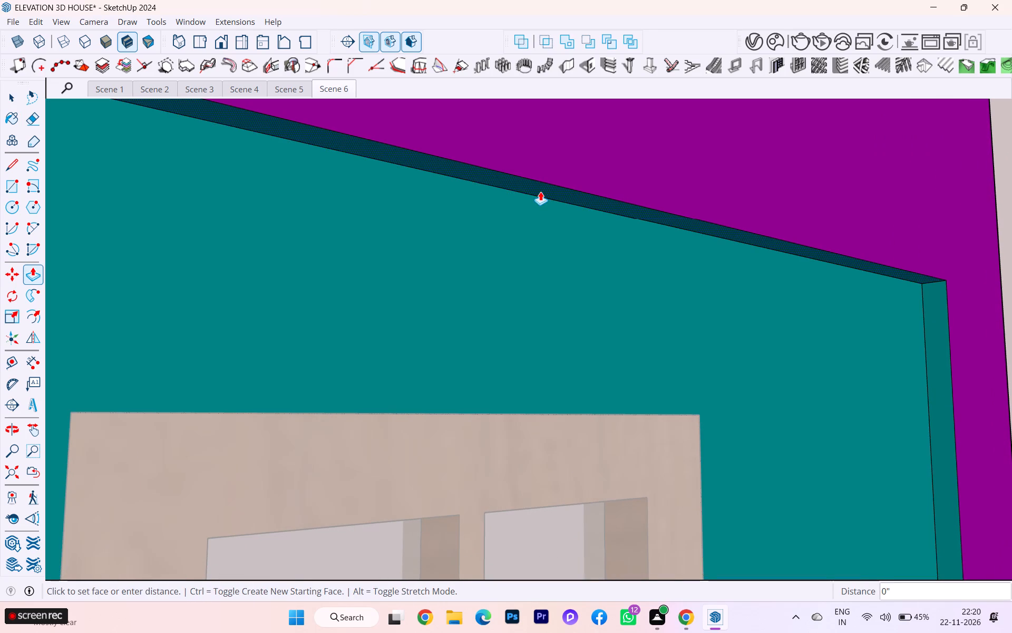
pyautogui.scroll(-1, 540, 171)
pyautogui.scroll(1, 543, 189)
pyautogui.scroll(-17, 543, 193)
pyautogui.scroll(2, 552, 229)
pyautogui.scroll(-7, 551, 229)
pyautogui.moveTo(544, 239); pyautogui.dragTo(540, 245, button='middle')
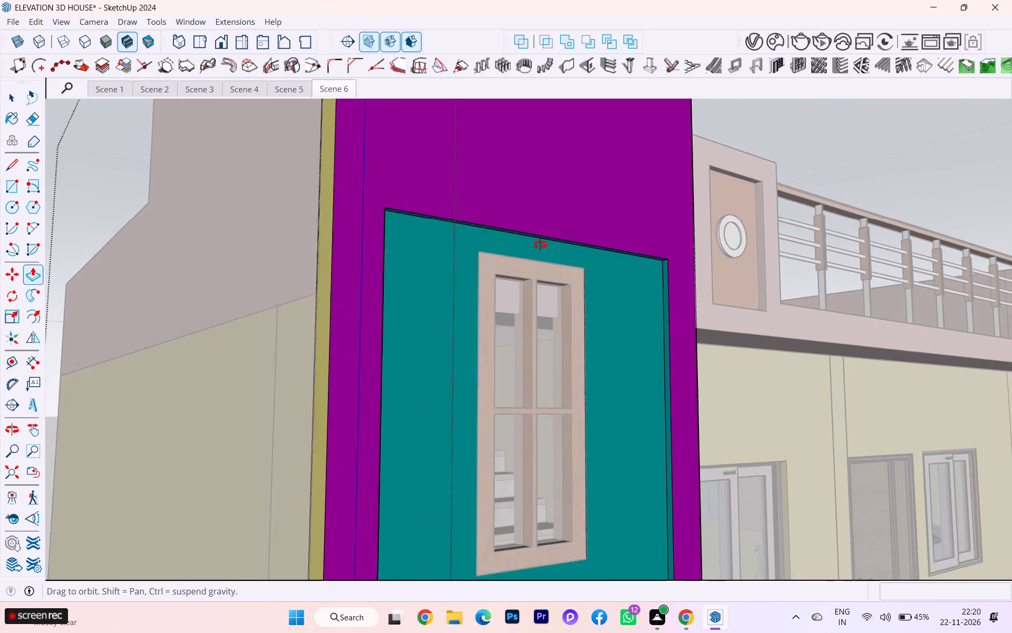
pyautogui.moveTo(540, 245); pyautogui.dragTo(473, 437, button='middle')
pyautogui.scroll(-1, 469, 436)
pyautogui.scroll(1, 469, 436)
pyautogui.scroll(-3, 469, 436)
pyautogui.scroll(2, 468, 399)
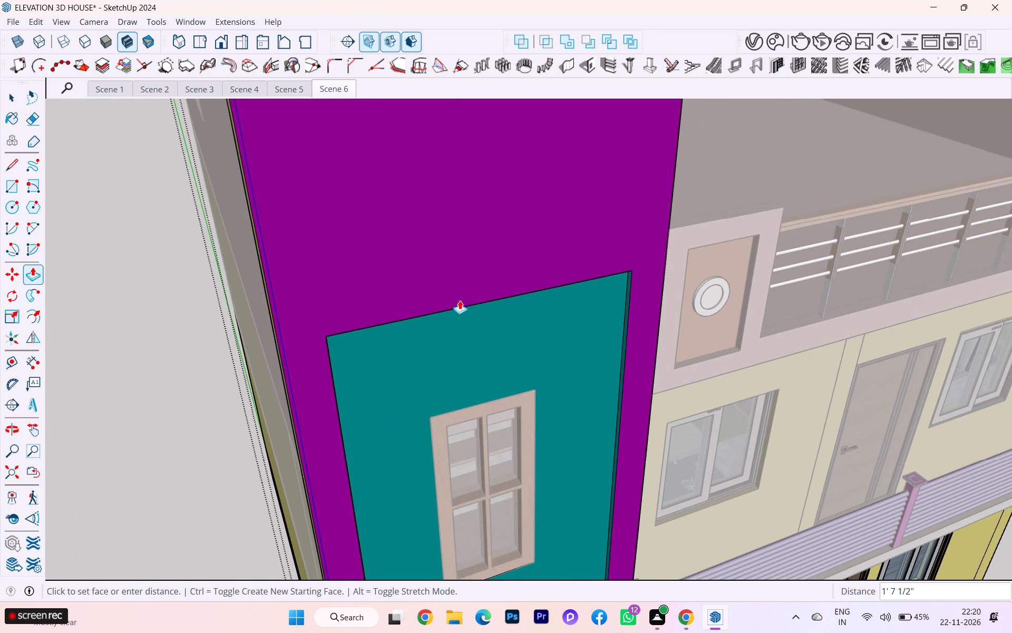
pyautogui.scroll(-6, 460, 300)
pyautogui.scroll(3, 460, 300)
pyautogui.scroll(-3, 460, 300)
pyautogui.scroll(2, 460, 300)
pyautogui.scroll(-2, 459, 301)
pyautogui.scroll(3, 459, 301)
pyautogui.scroll(-1, 459, 301)
pyautogui.scroll(-3, 462, 197)
pyautogui.scroll(1, 462, 197)
pyautogui.scroll(-5, 462, 197)
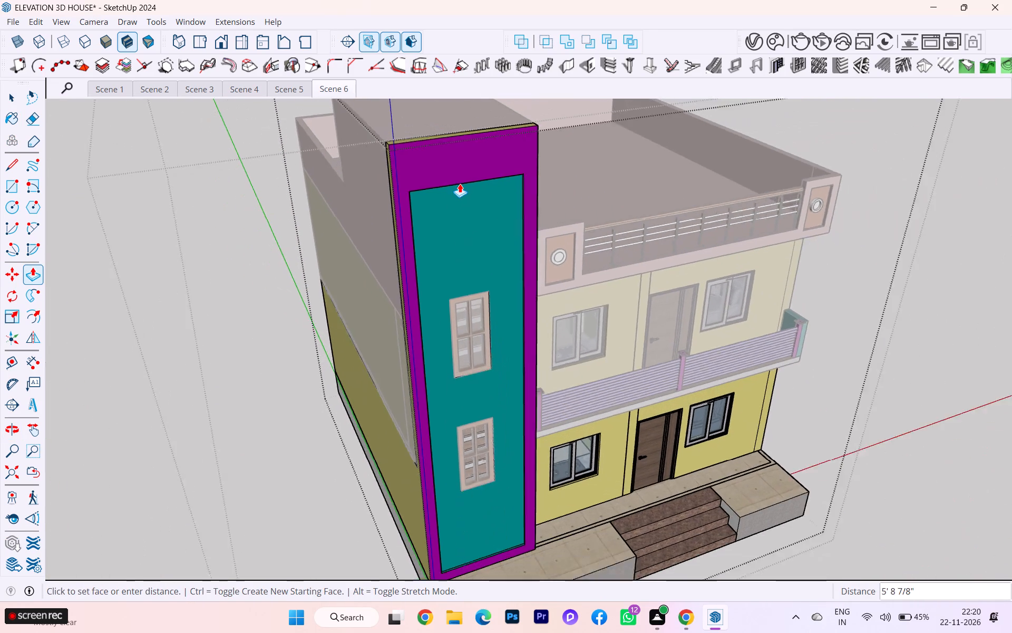
pyautogui.click(452, 149)
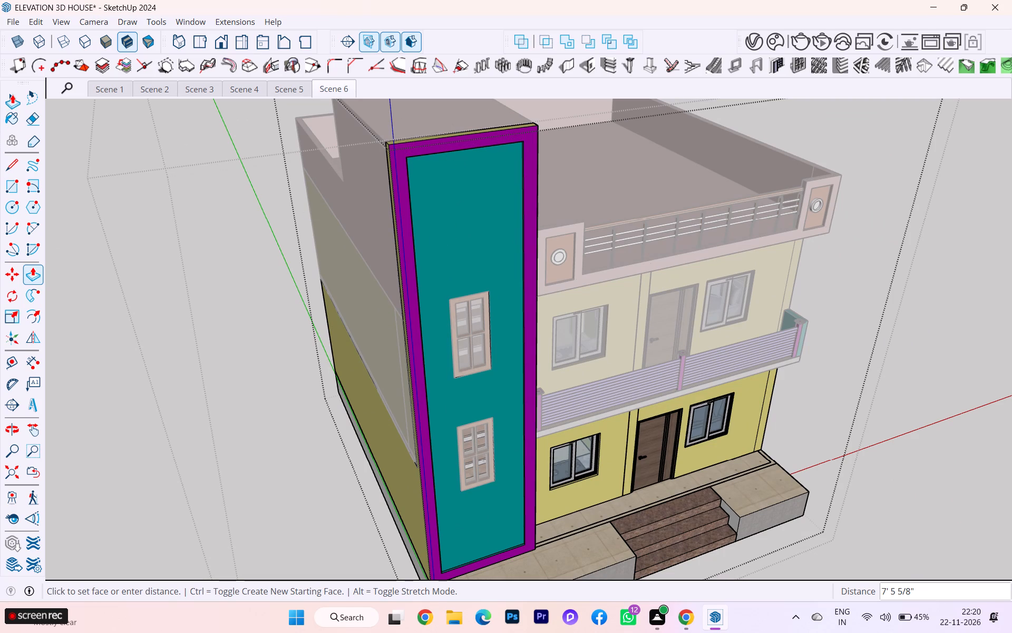
pyautogui.click(12, 94)
pyautogui.scroll(-1, 168, 227)
pyautogui.click(273, 281)
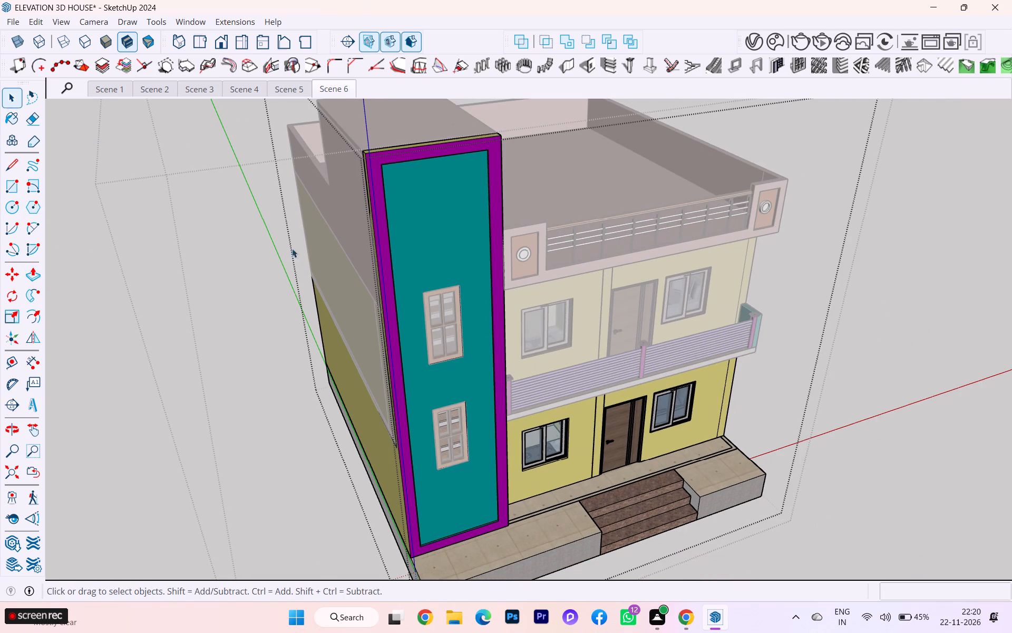
pyautogui.scroll(10, 433, 171)
pyautogui.scroll(-6, 445, 183)
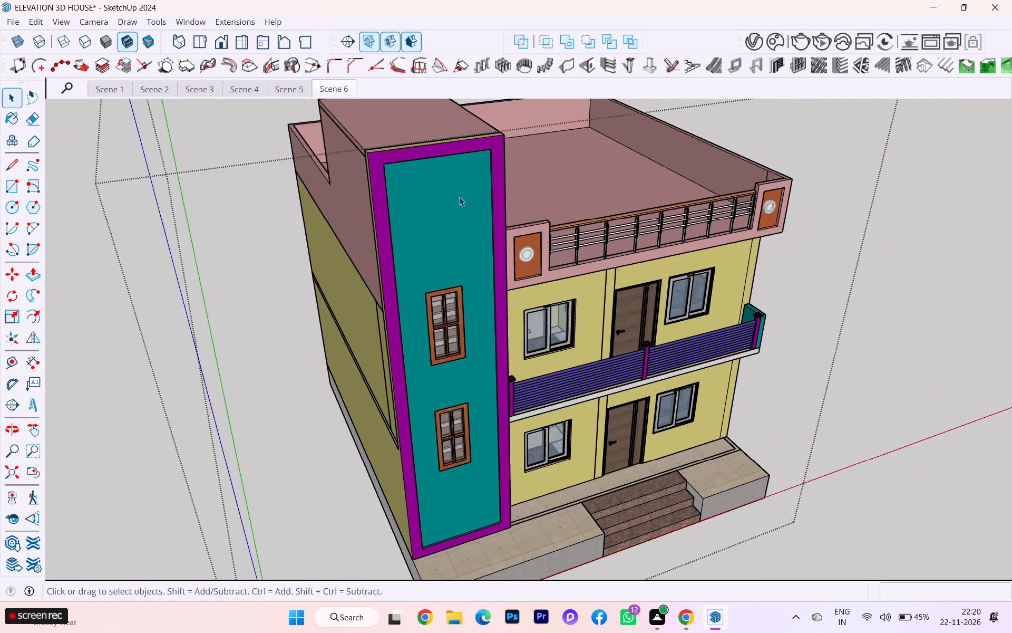
# Draw a rectangle about 3' 10 1/2" by 2' 11/16" on the tower's teal face above the upper window, inside the nested group.
pyautogui.moveTo(459, 197); pyautogui.dragTo(365, 213, button='middle')
pyautogui.scroll(5, 412, 174)
pyautogui.scroll(-1, 414, 172)
pyautogui.scroll(1, 414, 172)
pyautogui.scroll(-1, 414, 172)
pyautogui.moveTo(436, 174); pyautogui.dragTo(507, 176, button='middle')
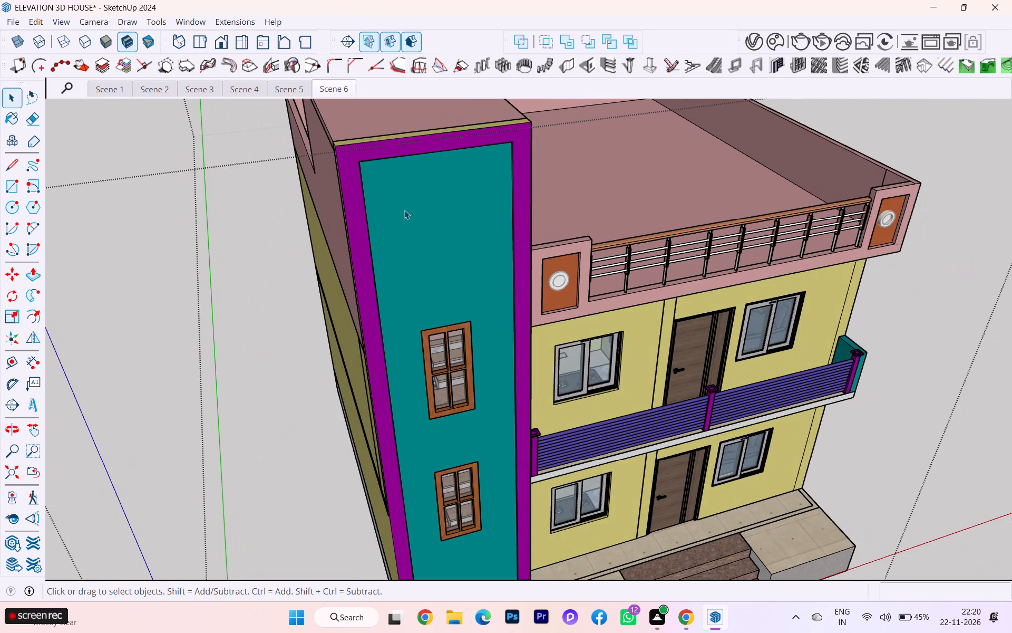
pyautogui.doubleClick(404, 210)
pyautogui.tripleClick(412, 199)
pyautogui.click(412, 199)
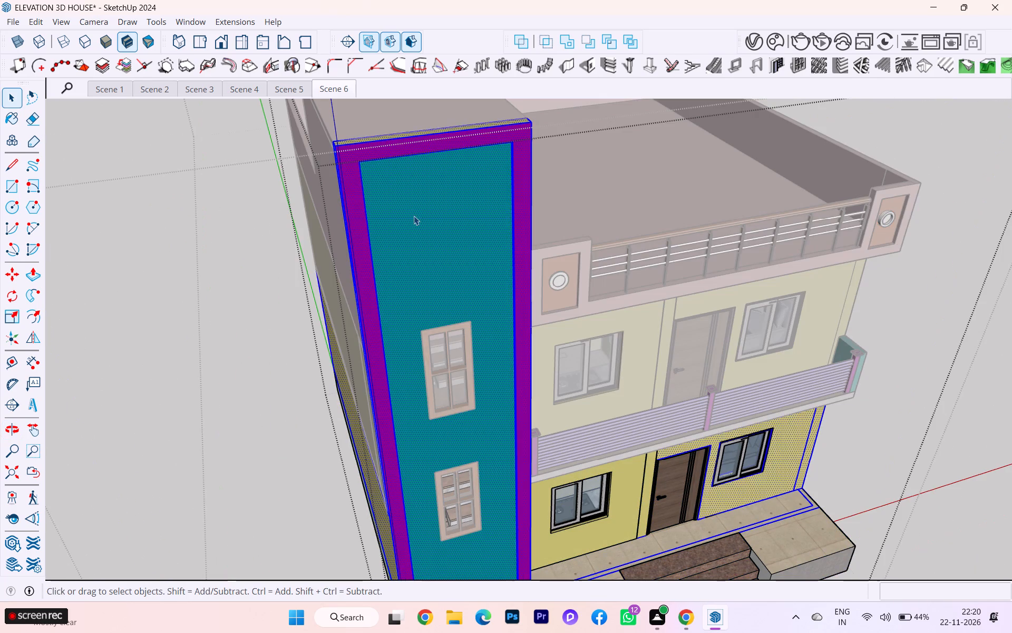
pyautogui.click(414, 216)
pyautogui.click(416, 190)
pyautogui.scroll(2, 415, 190)
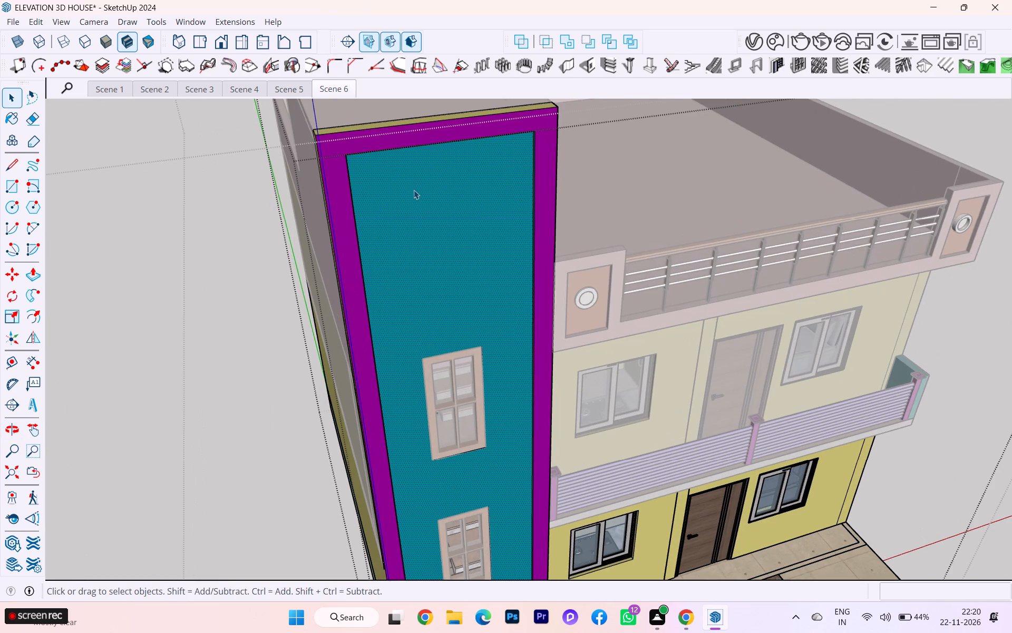
pyautogui.press('r')
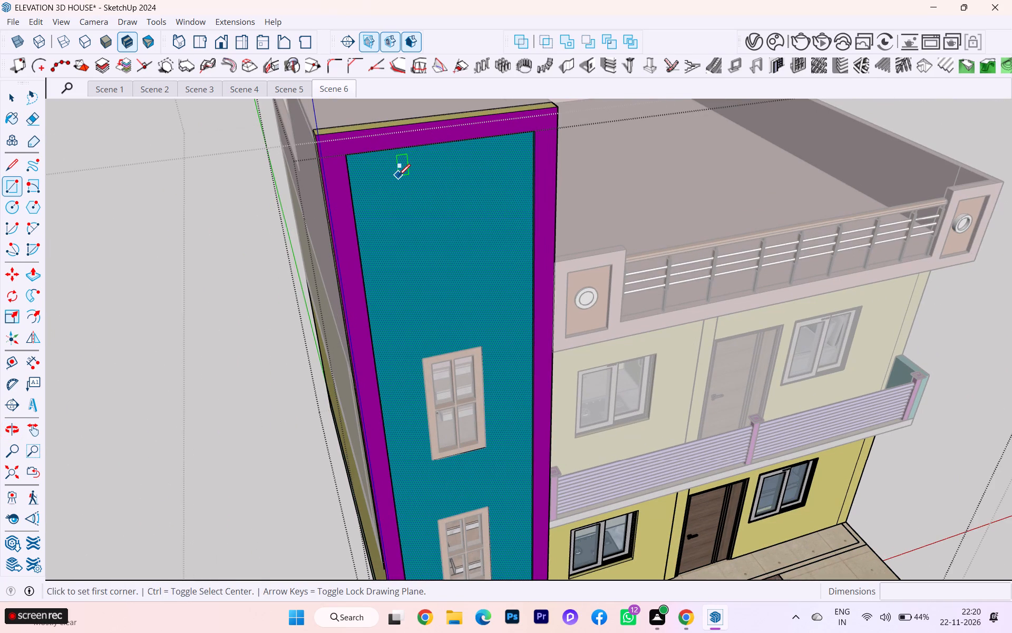
pyautogui.click(400, 188)
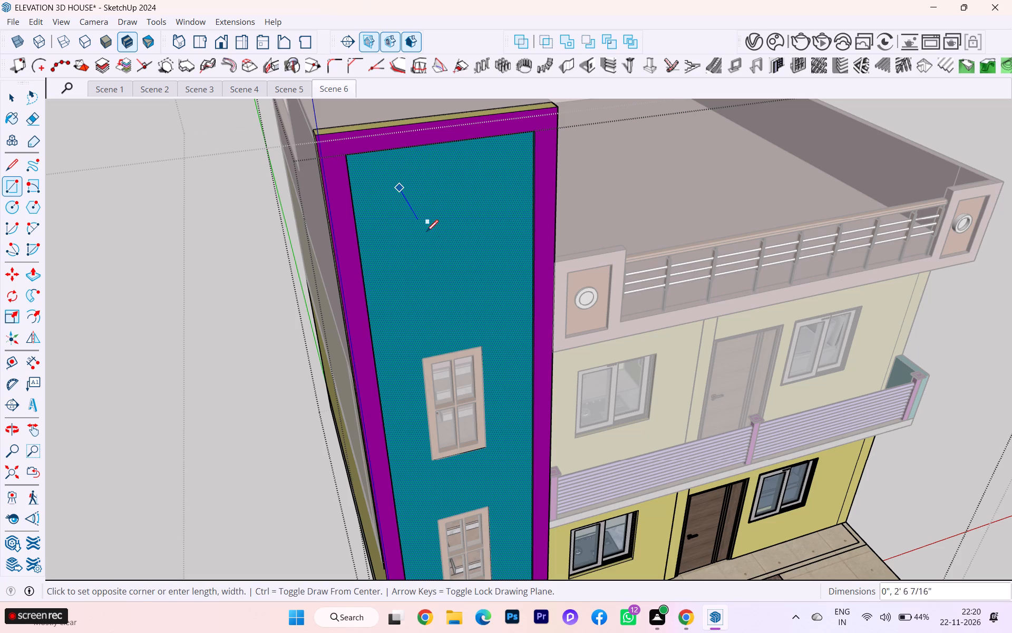
pyautogui.click(466, 281)
pyautogui.scroll(-2, 473, 239)
pyautogui.moveTo(412, 263); pyautogui.dragTo(331, 269, button='middle')
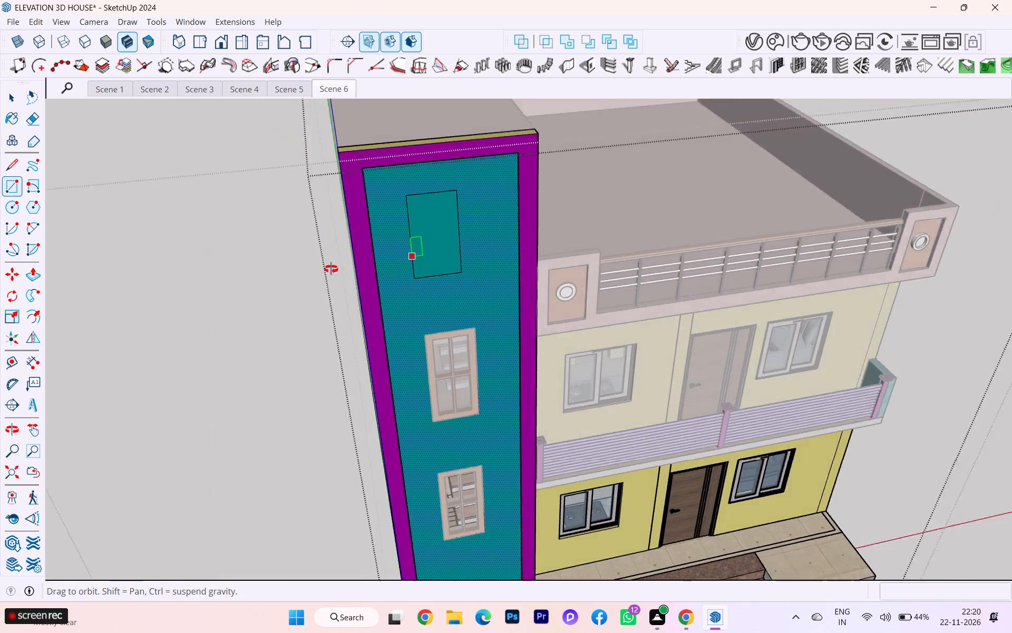
# Undo the freehand rectangle drawn on the tower's teal face above the upper window.
pyautogui.moveTo(331, 269); pyautogui.dragTo(333, 177, button='middle')
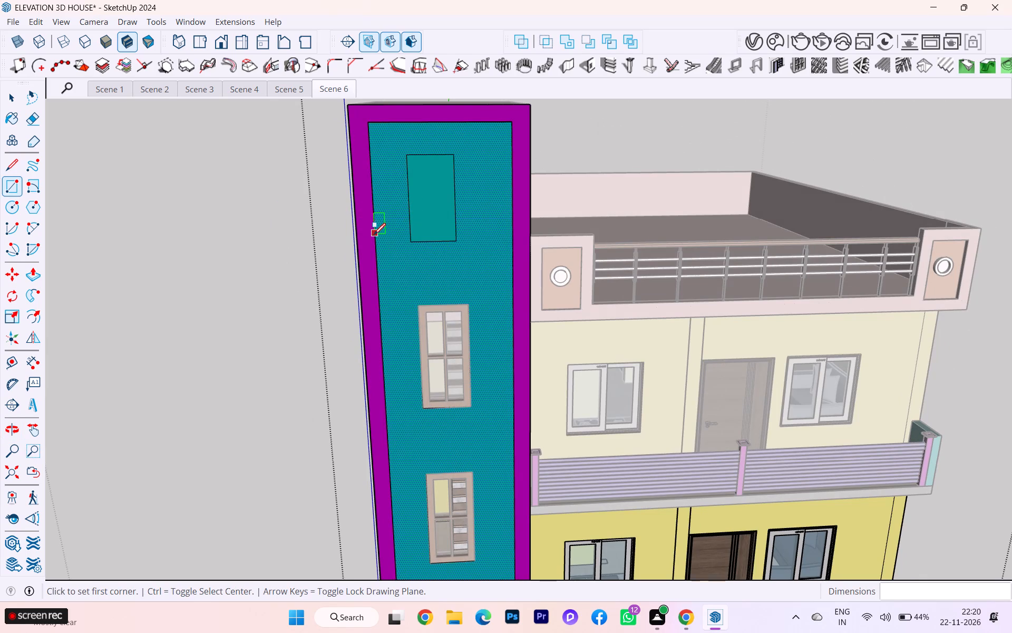
pyautogui.hotkey('ctrl', 'z')
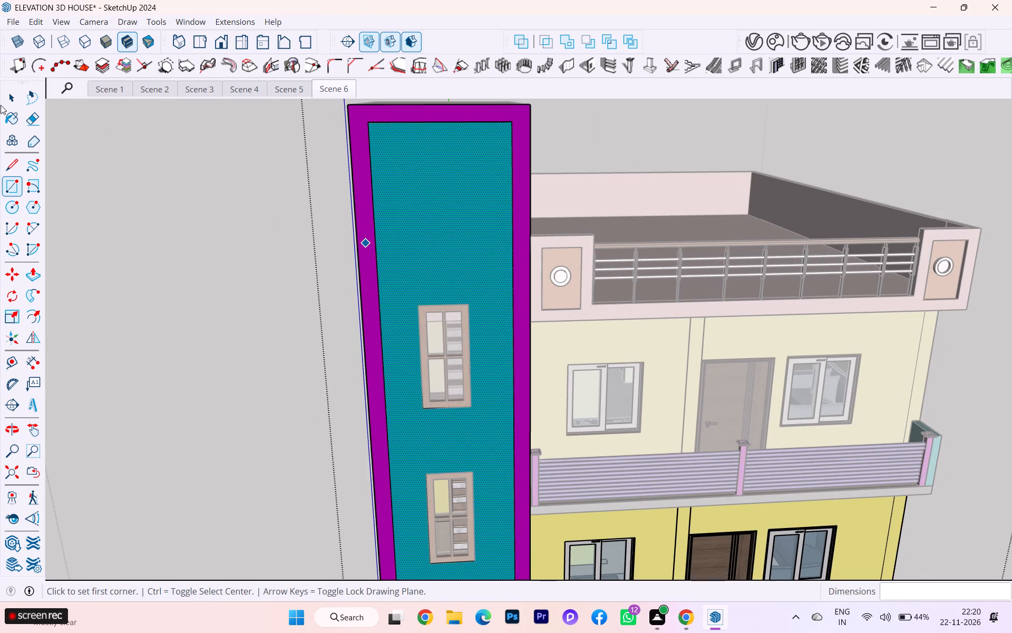
# Place two vertical guides aligned with the upper window's sides, 1' 9 1/2" from the teal recess's edge and 2' 3 7/8" apart.
pyautogui.click(1, 105)
pyautogui.click(8, 97)
pyautogui.press('r')
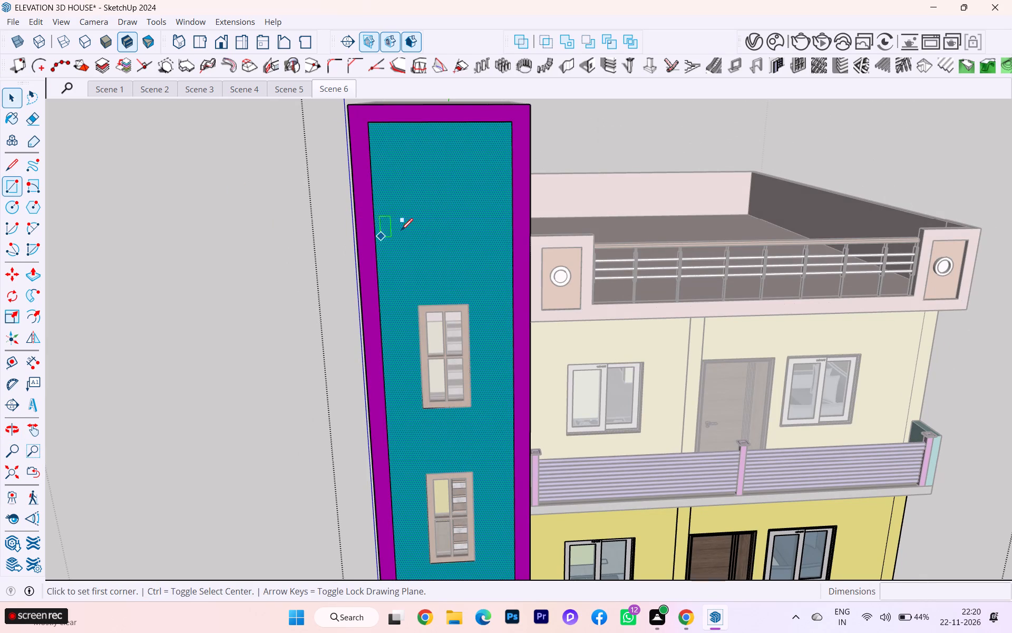
pyautogui.press('t')
pyautogui.scroll(3, 398, 226)
pyautogui.scroll(-2, 398, 226)
pyautogui.scroll(2, 398, 226)
pyautogui.scroll(-1, 398, 226)
pyautogui.moveTo(348, 238); pyautogui.dragTo(299, 261, button='middle')
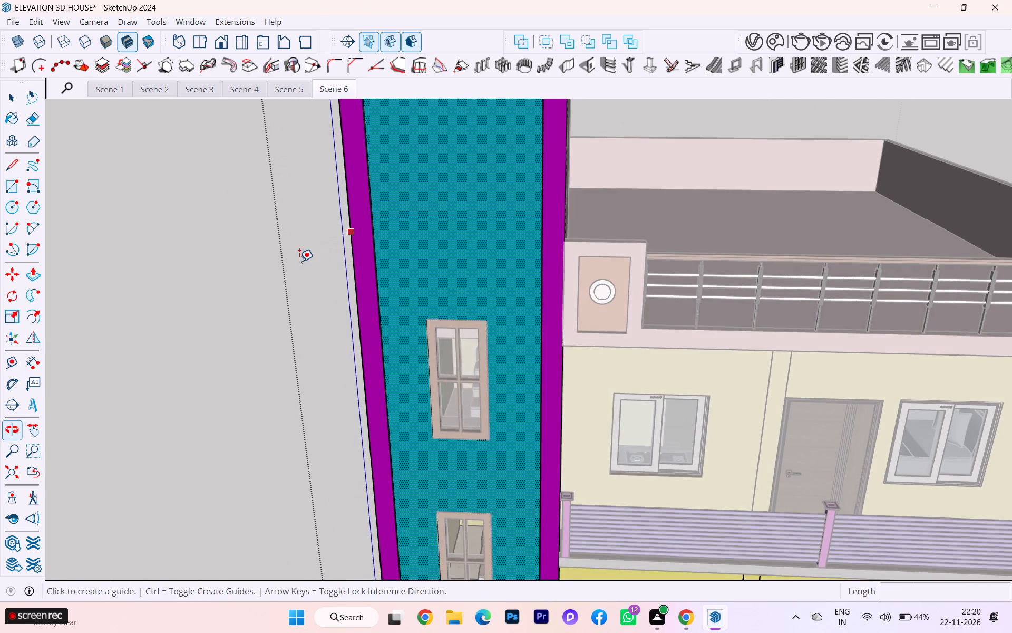
pyautogui.moveTo(244, 267); pyautogui.dragTo(125, 279, button='middle')
pyautogui.scroll(4, 480, 155)
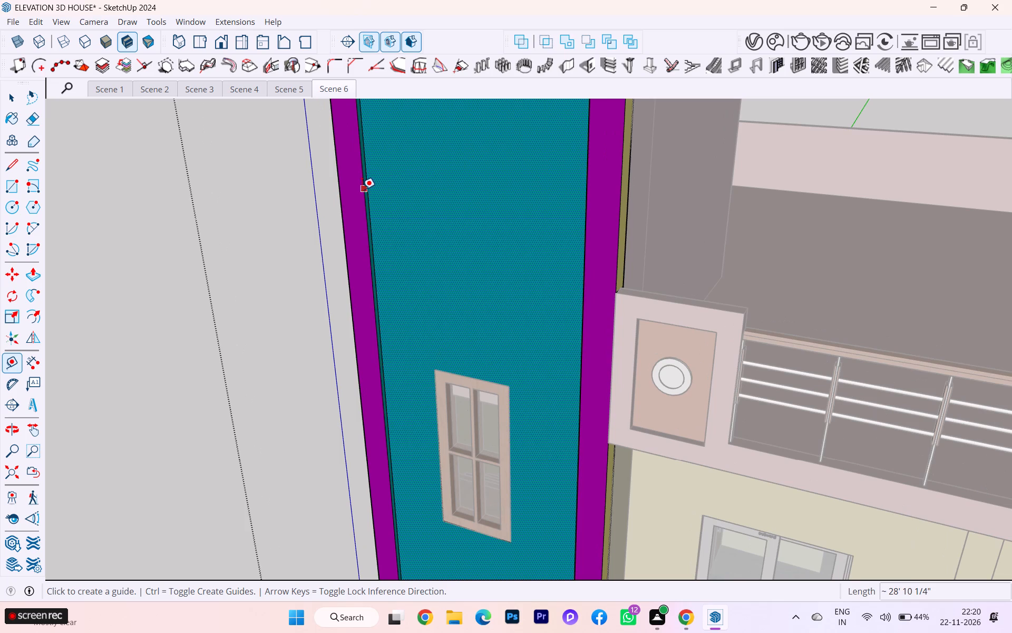
pyautogui.click(367, 184)
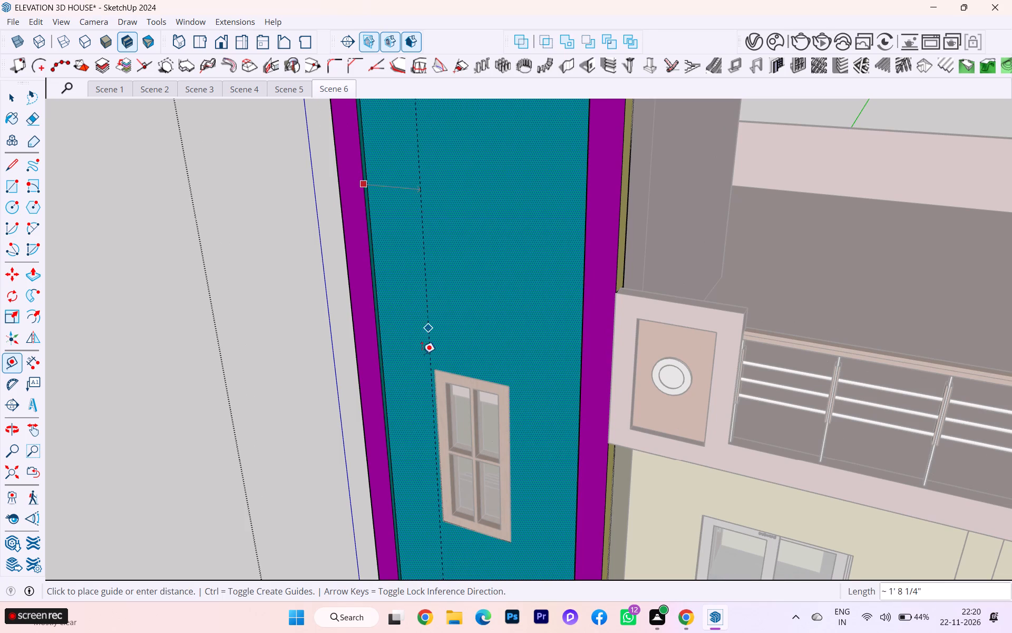
pyautogui.click(433, 367)
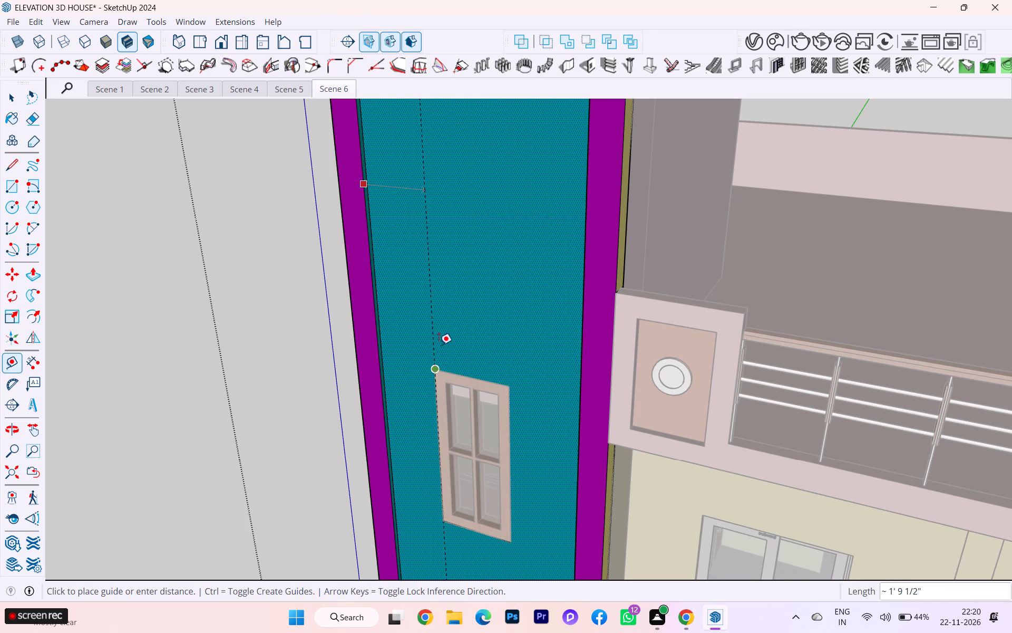
pyautogui.click(431, 339)
pyautogui.click(511, 386)
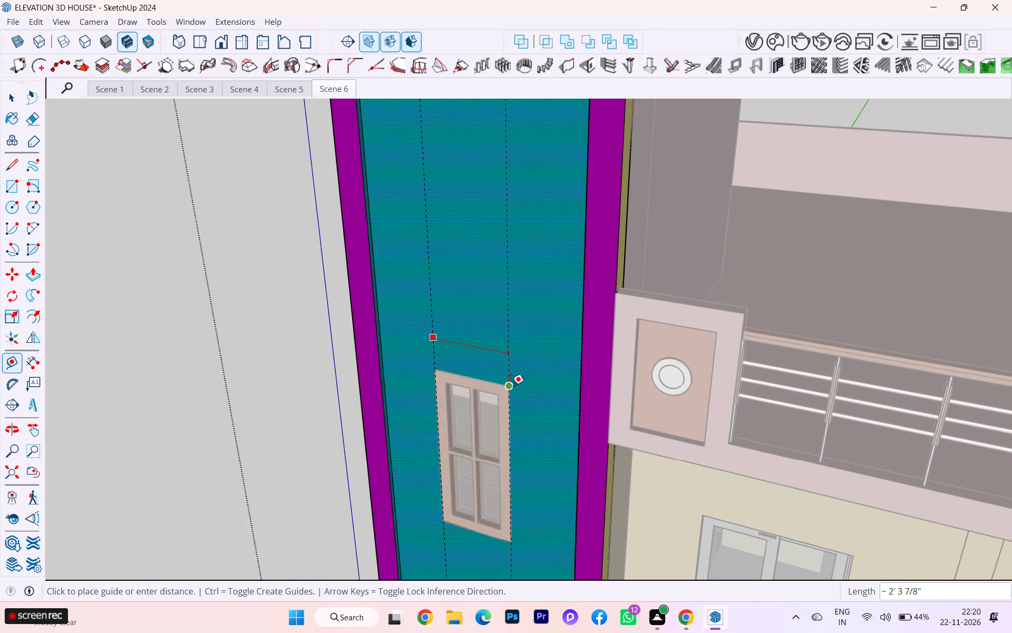
# Place horizontal guides 2' 2 5/16" above the upper window's top edge and a further 4' 5 5/16" above that.
pyautogui.scroll(-5, 531, 228)
pyautogui.moveTo(537, 235); pyautogui.dragTo(688, 253, button='middle')
pyautogui.scroll(-7, 455, 266)
pyautogui.moveTo(498, 255); pyautogui.dragTo(531, 253, button='middle')
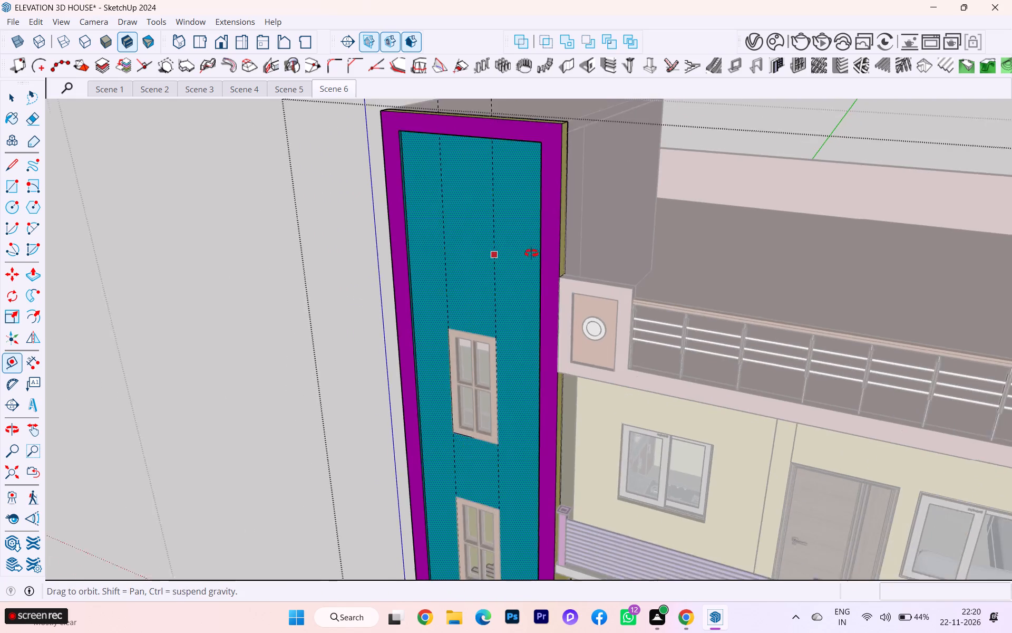
pyautogui.moveTo(531, 253); pyautogui.dragTo(649, 255, button='middle')
pyautogui.click(438, 349)
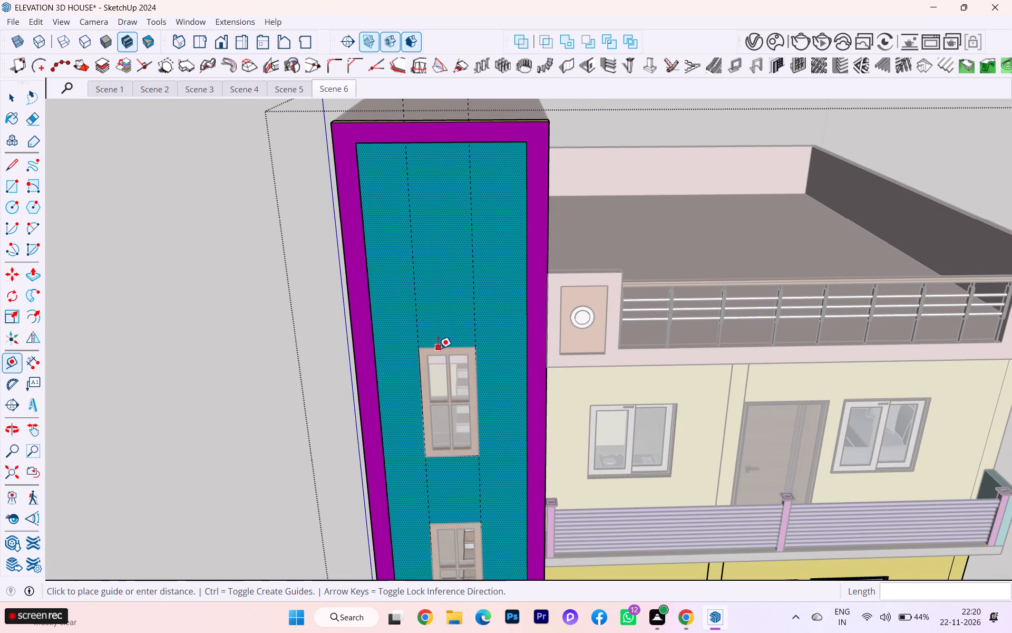
pyautogui.press('Up')
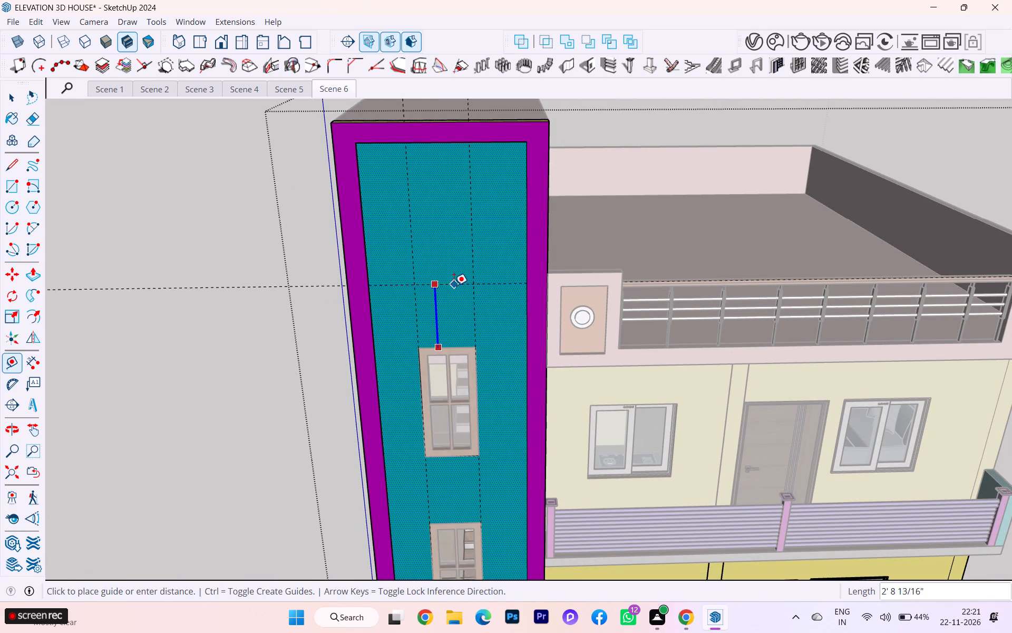
pyautogui.click(504, 297)
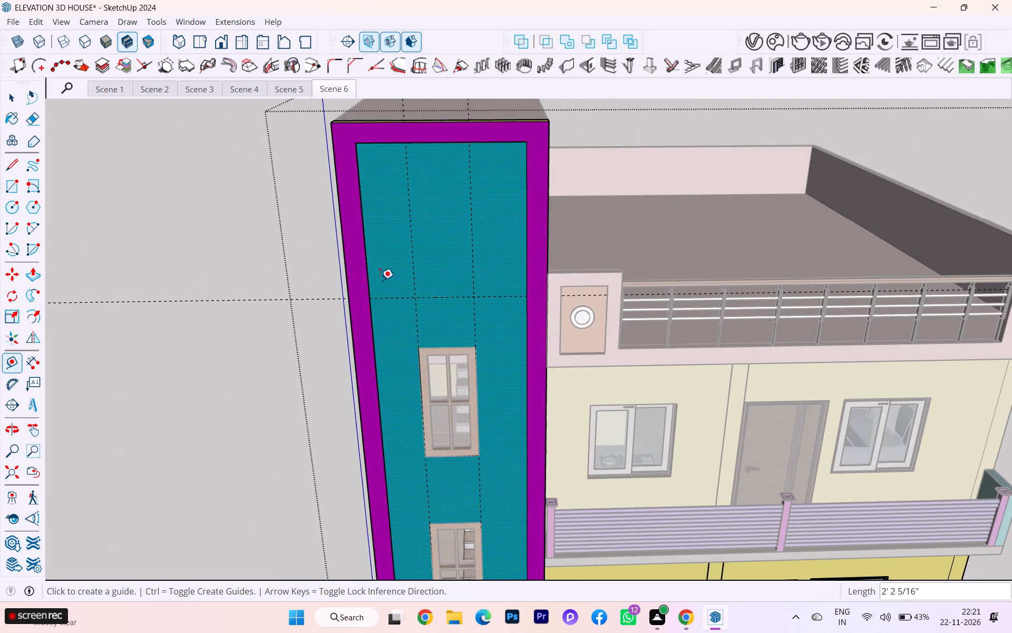
pyautogui.click(447, 298)
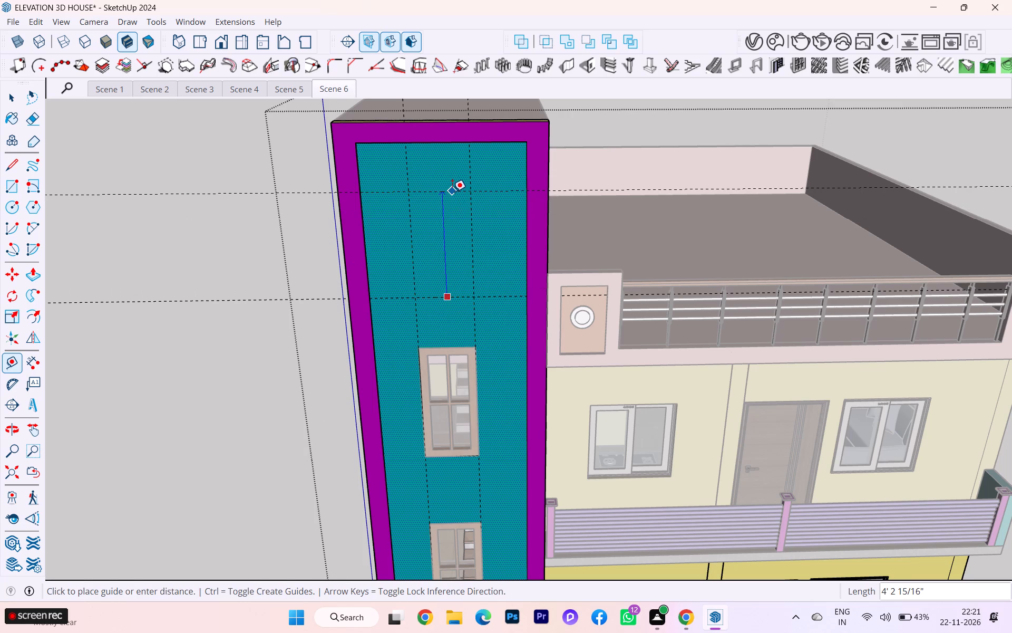
pyautogui.click(452, 186)
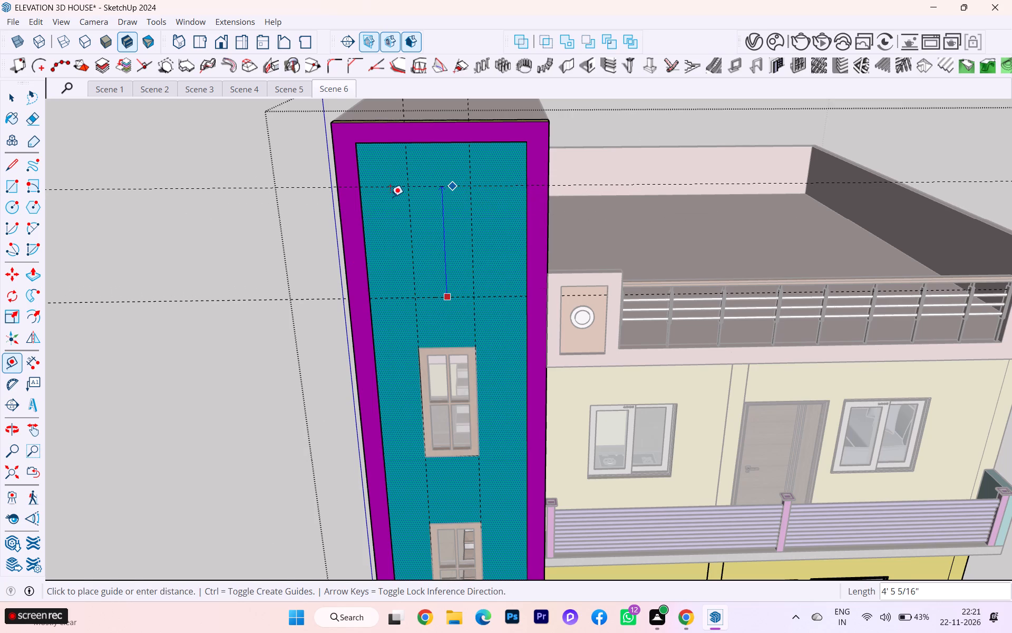
# Draw a rectangle about 2' 3 7/8" by 4' 5 5/16" between the four guide intersections on the teal face.
pyautogui.click(14, 100)
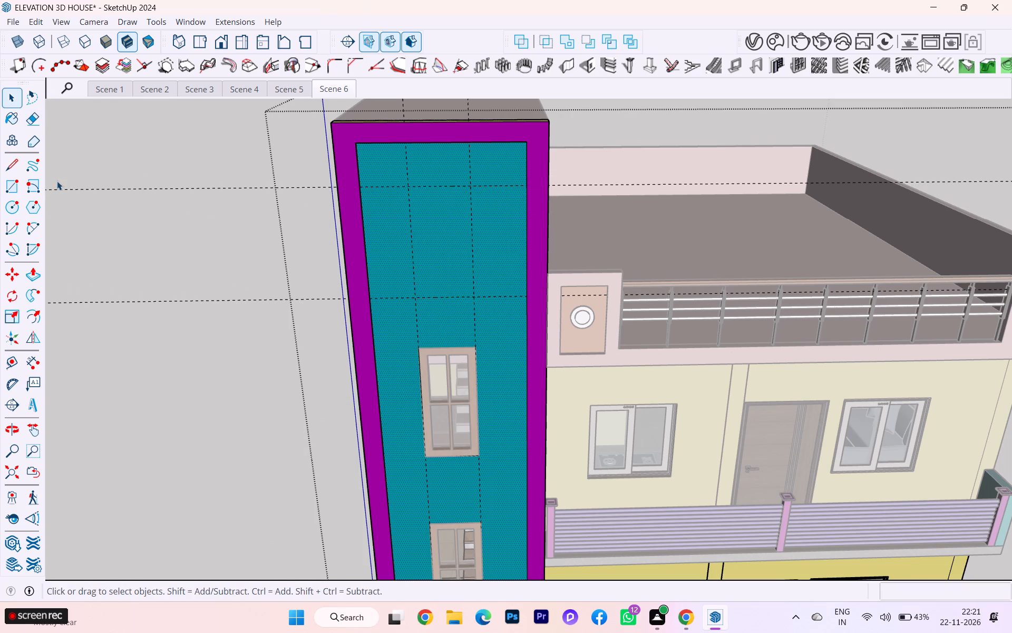
pyautogui.click(14, 182)
pyautogui.scroll(1, 471, 196)
pyautogui.click(401, 186)
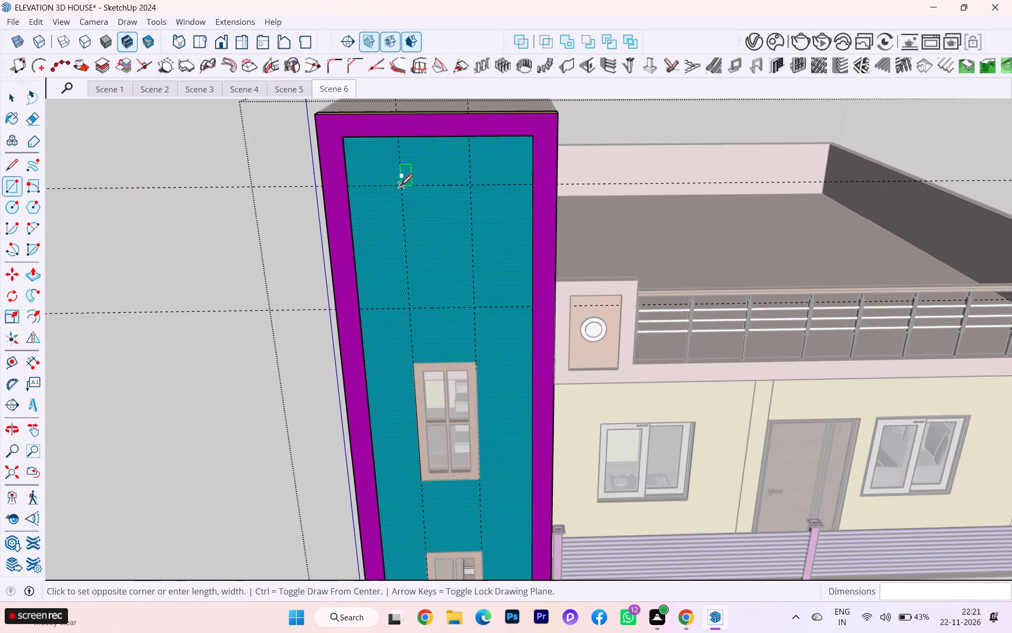
pyautogui.click(477, 310)
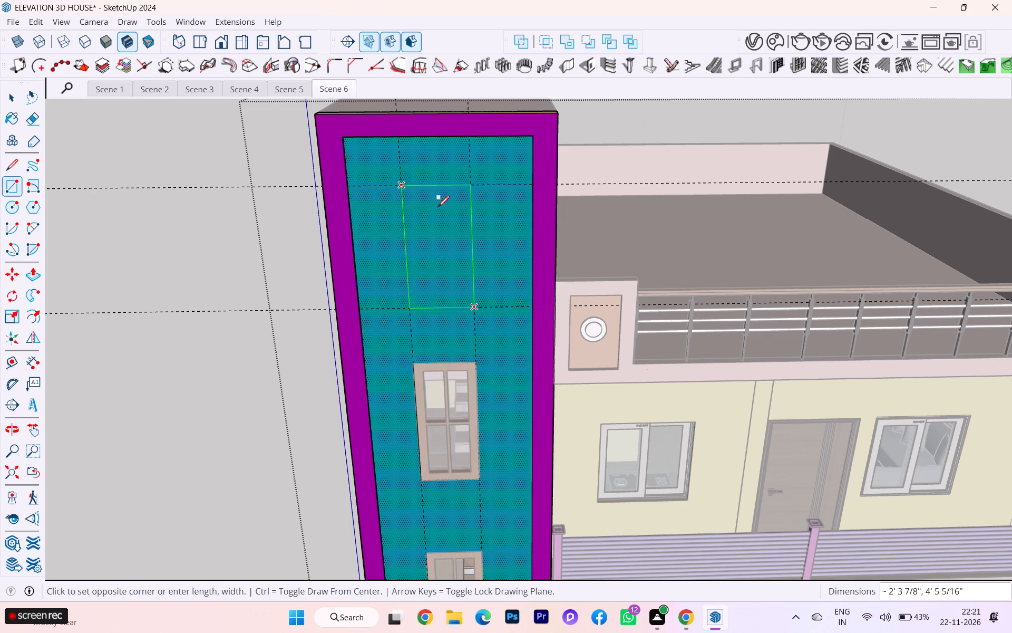
# Push the new rectangle's face inward to cut an opening through the tower's teal front face.
pyautogui.scroll(1, 437, 207)
pyautogui.scroll(-2, 437, 207)
pyautogui.scroll(1, 437, 207)
pyautogui.scroll(-1, 437, 207)
pyautogui.moveTo(439, 210); pyautogui.dragTo(567, 264, button='middle')
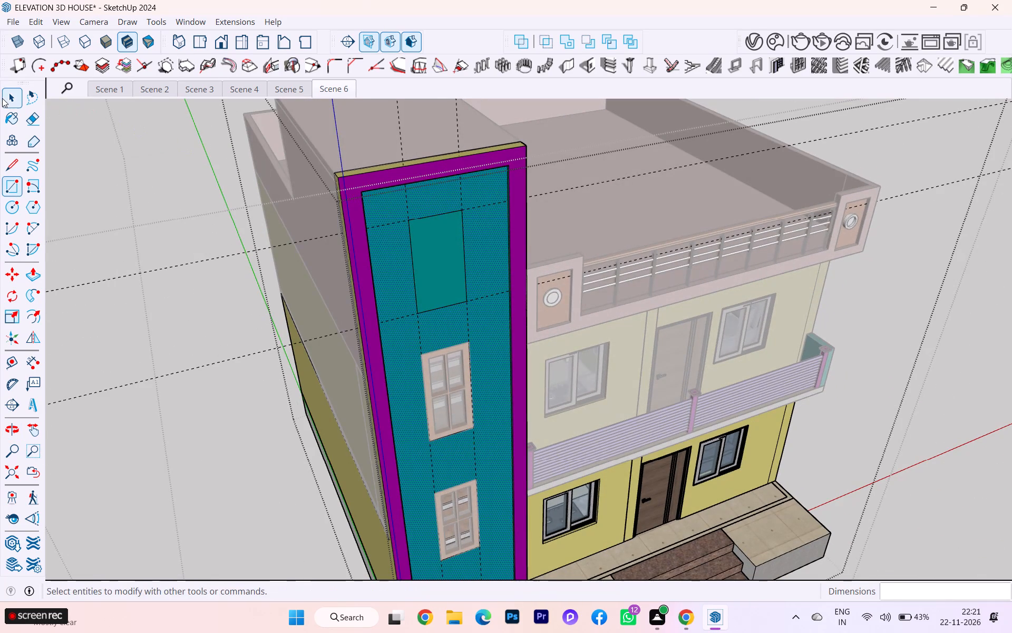
pyautogui.click(2, 98)
pyautogui.click(453, 264)
pyautogui.press('p')
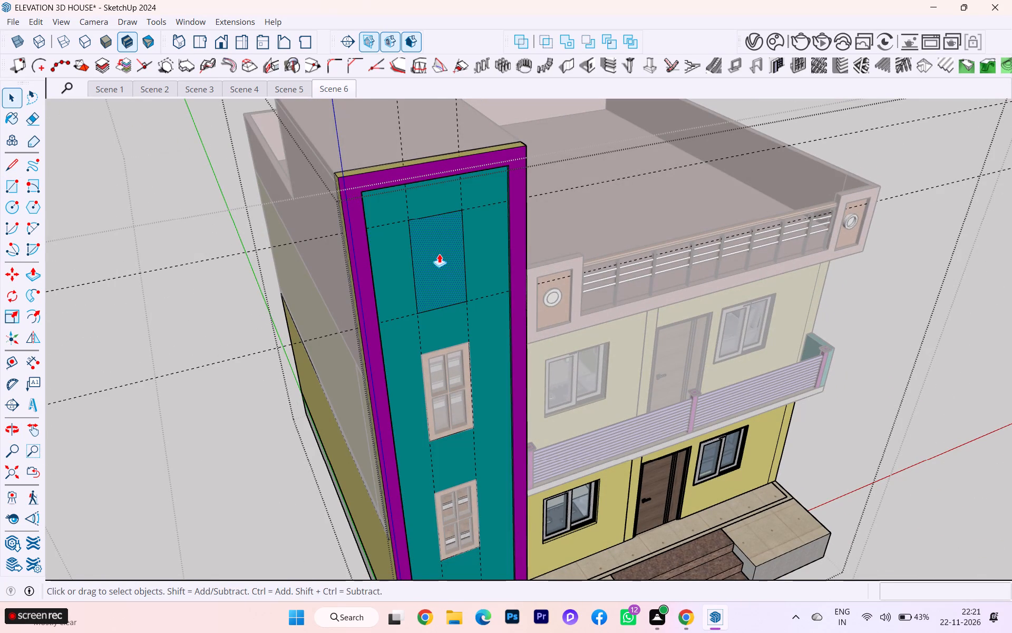
pyautogui.click(436, 252)
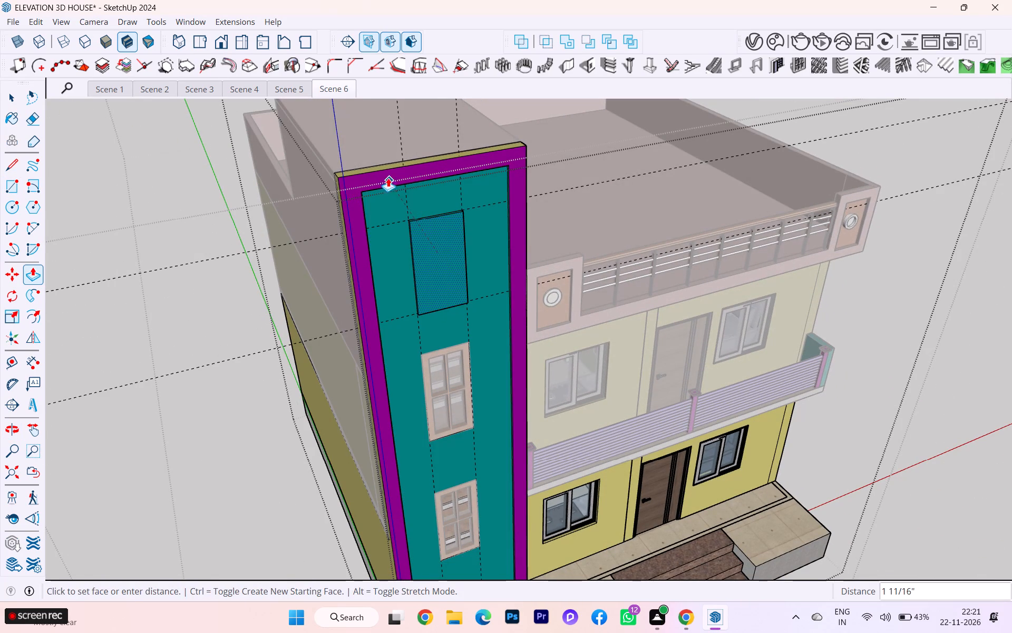
pyautogui.click(364, 160)
# Examine the new tower opening and the surfaces behind it from several angles.
pyautogui.scroll(2, 483, 294)
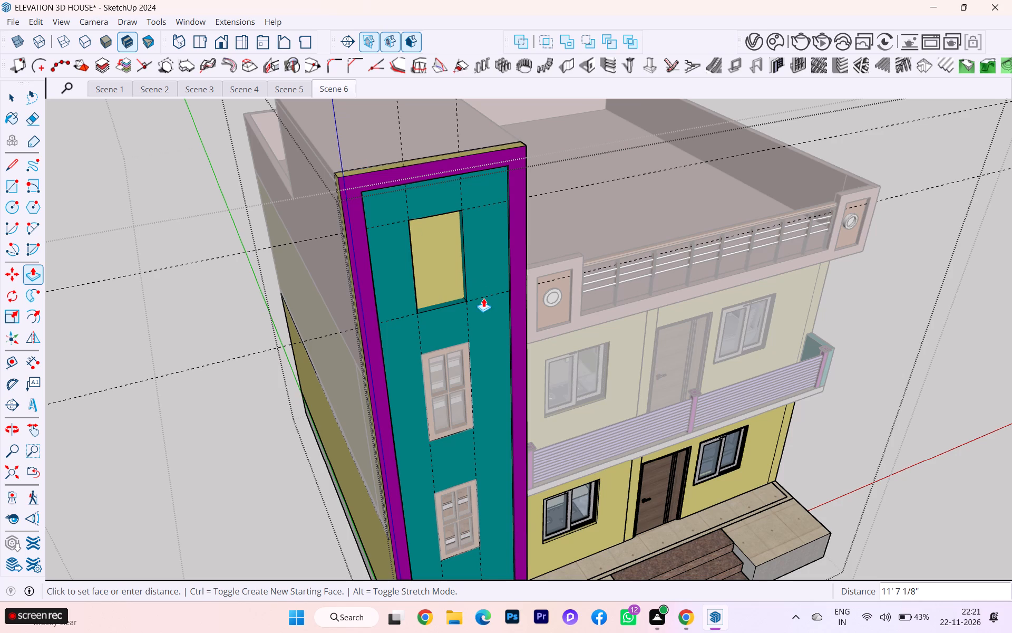
pyautogui.scroll(1, 475, 296)
pyautogui.scroll(-3, 474, 296)
pyautogui.scroll(5, 472, 295)
pyautogui.scroll(-1, 428, 277)
pyautogui.moveTo(423, 277); pyautogui.dragTo(205, 258, button='middle')
pyautogui.scroll(3, 310, 233)
pyautogui.scroll(-3, 358, 225)
pyautogui.scroll(2, 391, 217)
pyautogui.scroll(-1, 401, 216)
pyautogui.moveTo(420, 216); pyautogui.dragTo(430, 216, button='middle')
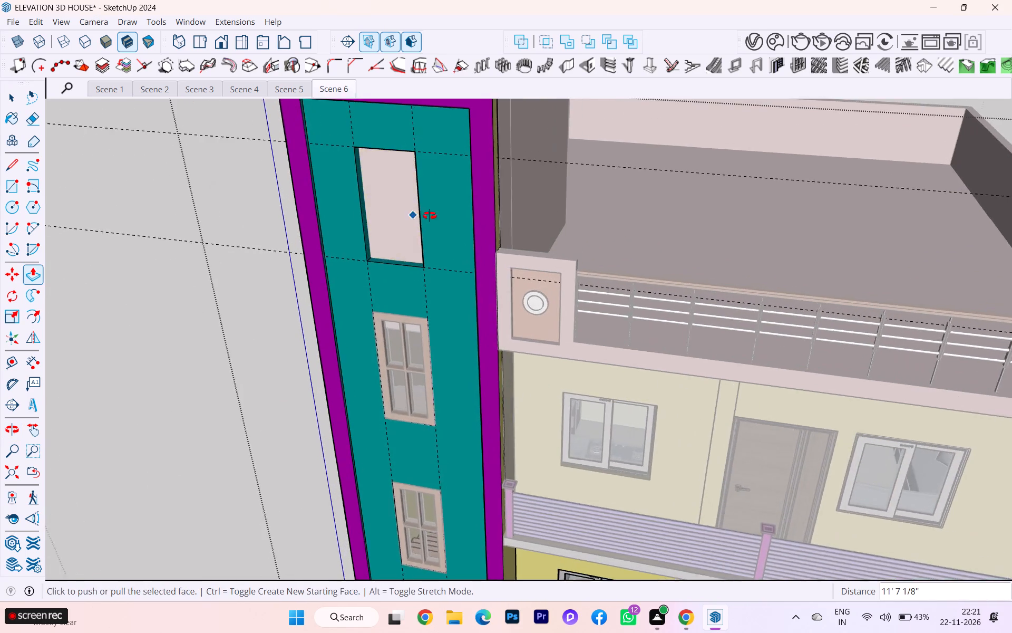
pyautogui.moveTo(430, 216); pyautogui.dragTo(700, 202, button='middle')
pyautogui.click(11, 92)
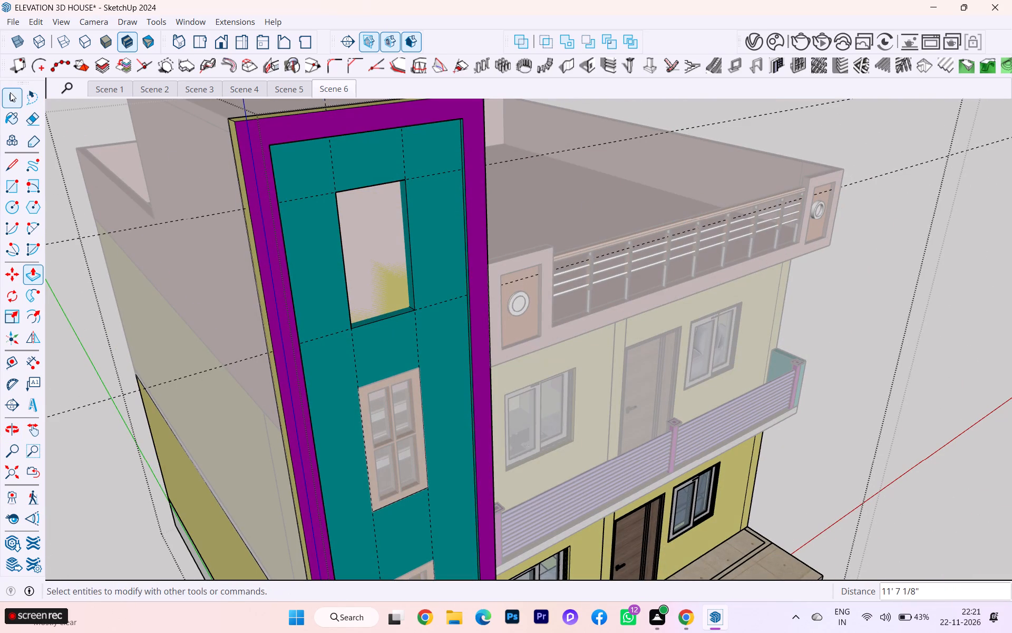
pyautogui.click(379, 247)
pyautogui.scroll(-1, 519, 254)
pyautogui.scroll(1, 527, 256)
pyautogui.scroll(-4, 529, 256)
pyautogui.scroll(2, 539, 255)
pyautogui.scroll(-5, 539, 255)
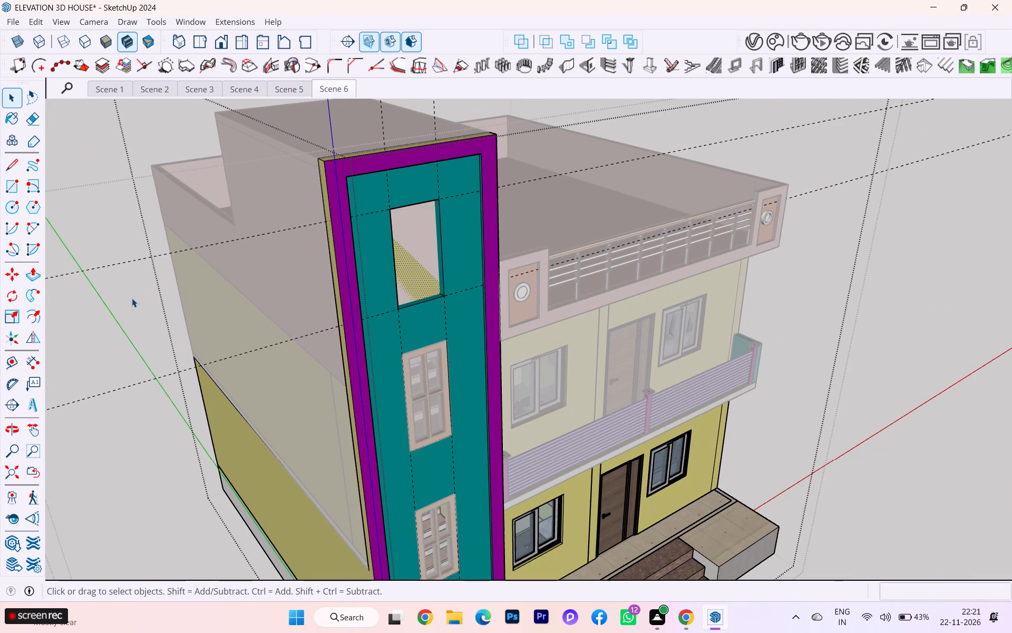
# Leave the tower's groups, open the nested pink rooftop group for editing, and select its side wall face beside the tower.
pyautogui.click(132, 298)
pyautogui.doubleClick(132, 298)
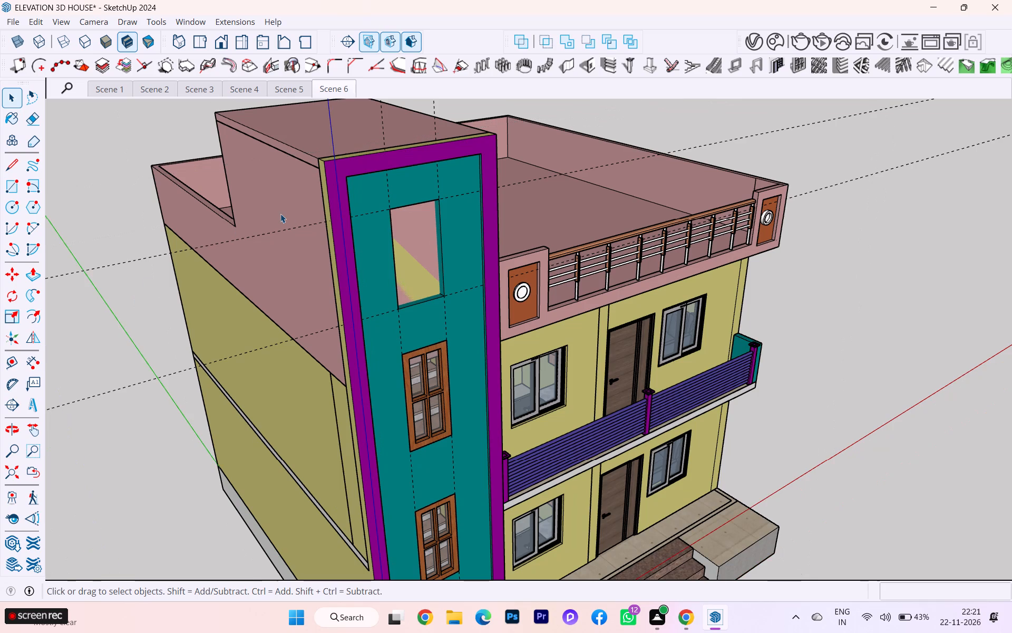
pyautogui.click(280, 214)
pyautogui.click(278, 202)
pyautogui.tripleClick(283, 164)
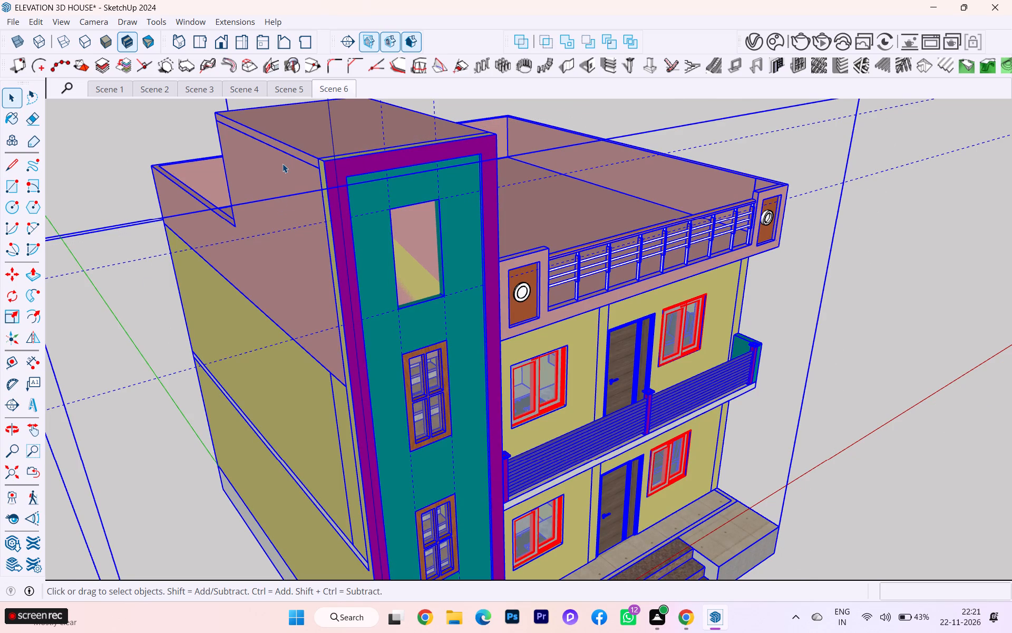
pyautogui.click(283, 164)
pyautogui.click(340, 189)
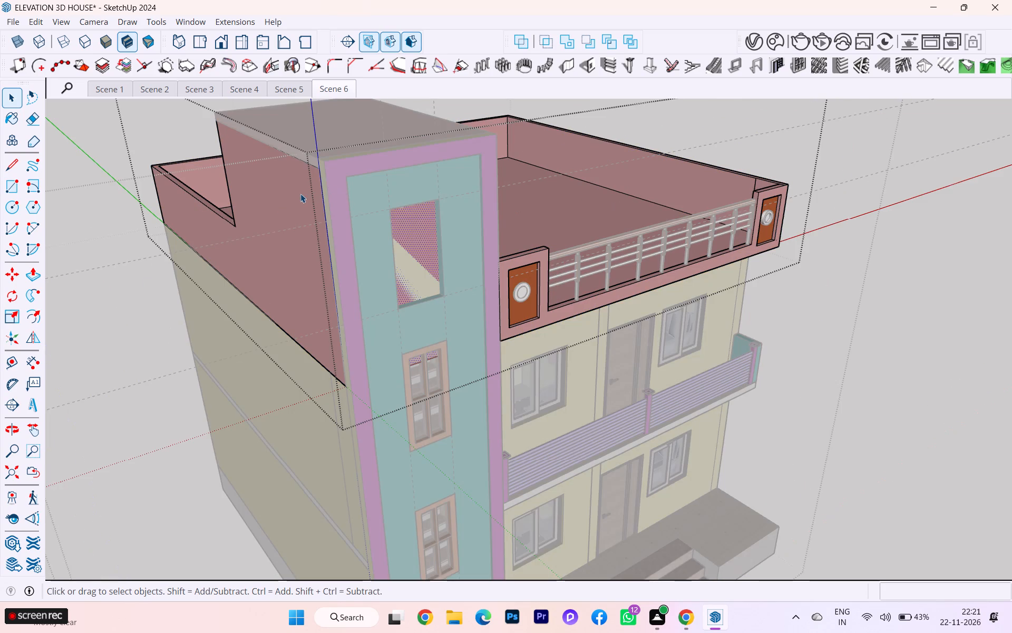
pyautogui.click(300, 194)
# Draw a 4' 5 5/16" vertical line from the opening's lower-left inner corner to its upper-left corner inside the rooftop group.
pyautogui.scroll(4, 387, 225)
pyautogui.scroll(-1, 413, 235)
pyautogui.scroll(2, 415, 236)
pyautogui.scroll(-2, 415, 236)
pyautogui.moveTo(395, 235); pyautogui.dragTo(343, 233, button='middle')
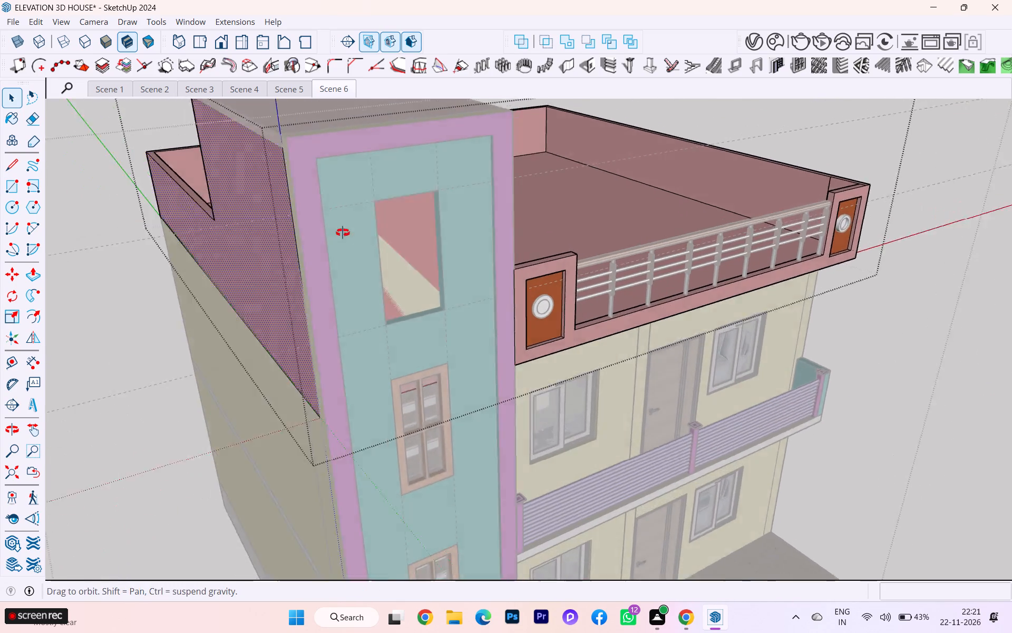
pyautogui.moveTo(343, 233); pyautogui.dragTo(269, 234, button='middle')
pyautogui.scroll(3, 299, 214)
pyautogui.press('l')
pyautogui.scroll(1, 313, 201)
pyautogui.scroll(-2, 314, 200)
pyautogui.scroll(2, 314, 200)
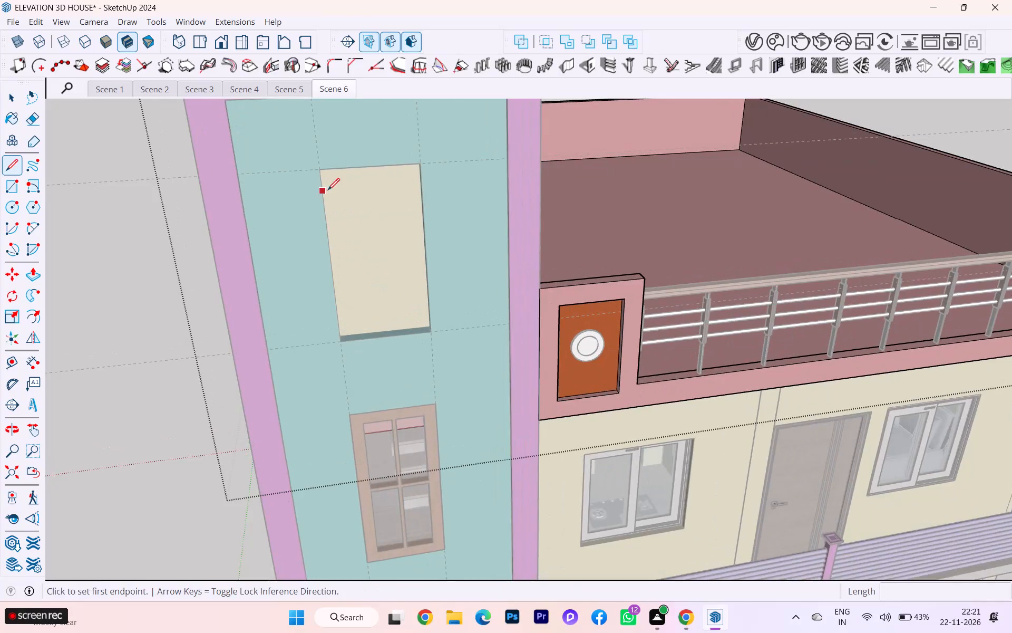
pyautogui.moveTo(328, 189); pyautogui.dragTo(194, 167, button='middle')
pyautogui.scroll(2, 329, 138)
pyautogui.scroll(-1, 329, 138)
pyautogui.scroll(5, 329, 138)
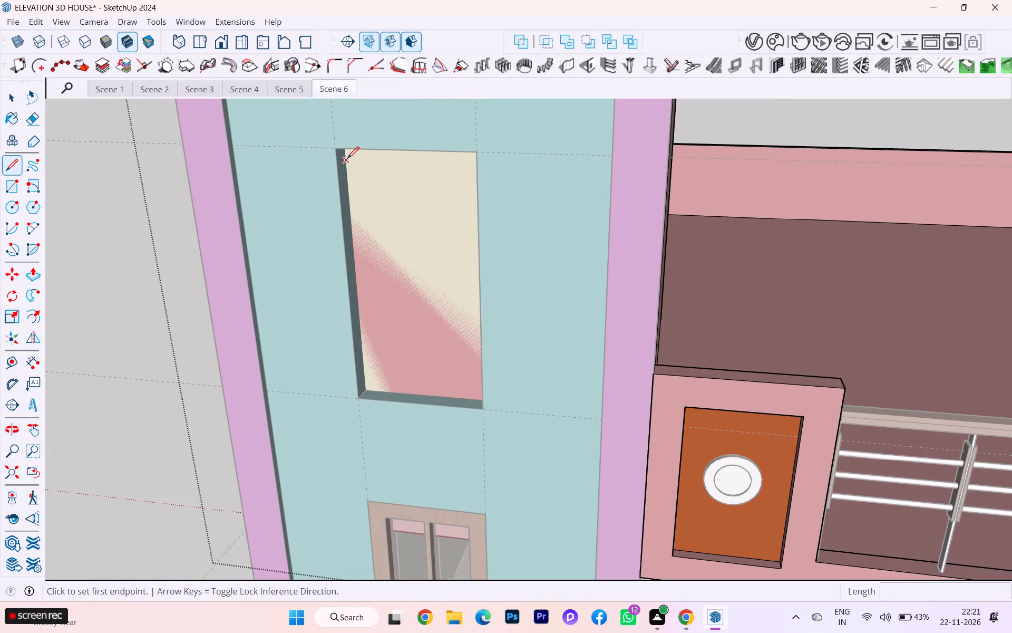
pyautogui.click(347, 150)
pyautogui.press('Escape')
pyautogui.scroll(3, 377, 313)
pyautogui.scroll(-1, 387, 354)
pyautogui.scroll(1, 385, 365)
pyautogui.click(364, 403)
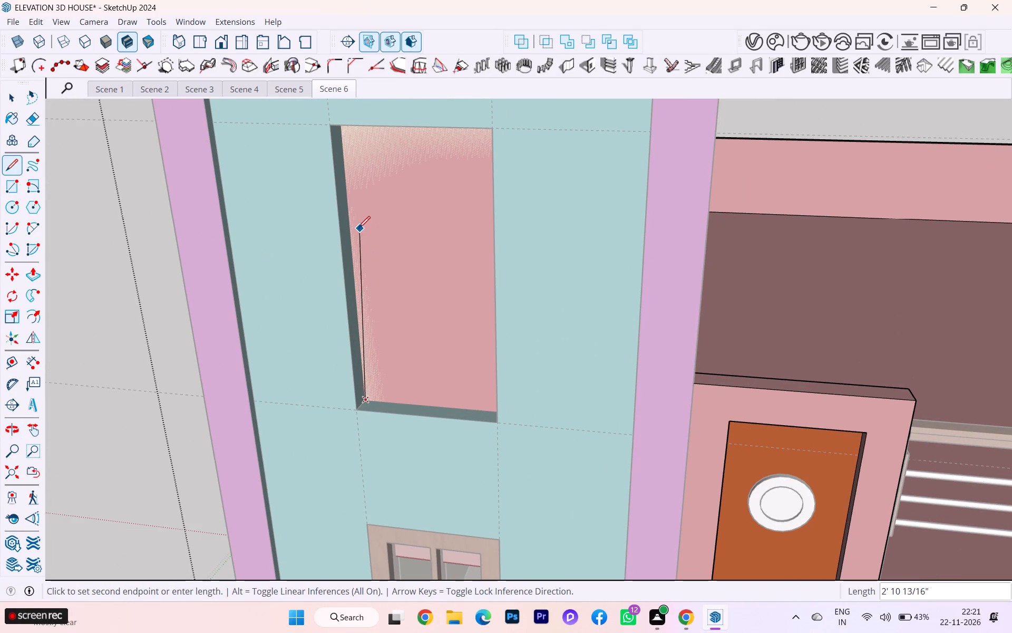
pyautogui.press('Up')
pyautogui.scroll(2, 352, 178)
pyautogui.scroll(-1, 335, 141)
pyautogui.scroll(3, 339, 145)
pyautogui.scroll(-1, 340, 147)
pyautogui.moveTo(345, 154); pyautogui.dragTo(354, 115, button='middle')
pyautogui.scroll(-2, 394, 268)
pyautogui.scroll(2, 394, 288)
pyautogui.scroll(-3, 394, 289)
pyautogui.scroll(2, 393, 295)
pyautogui.scroll(-1, 392, 299)
pyautogui.moveTo(392, 303); pyautogui.dragTo(383, 173, button='middle')
pyautogui.scroll(2, 379, 197)
pyautogui.scroll(-1, 379, 197)
pyautogui.scroll(5, 379, 197)
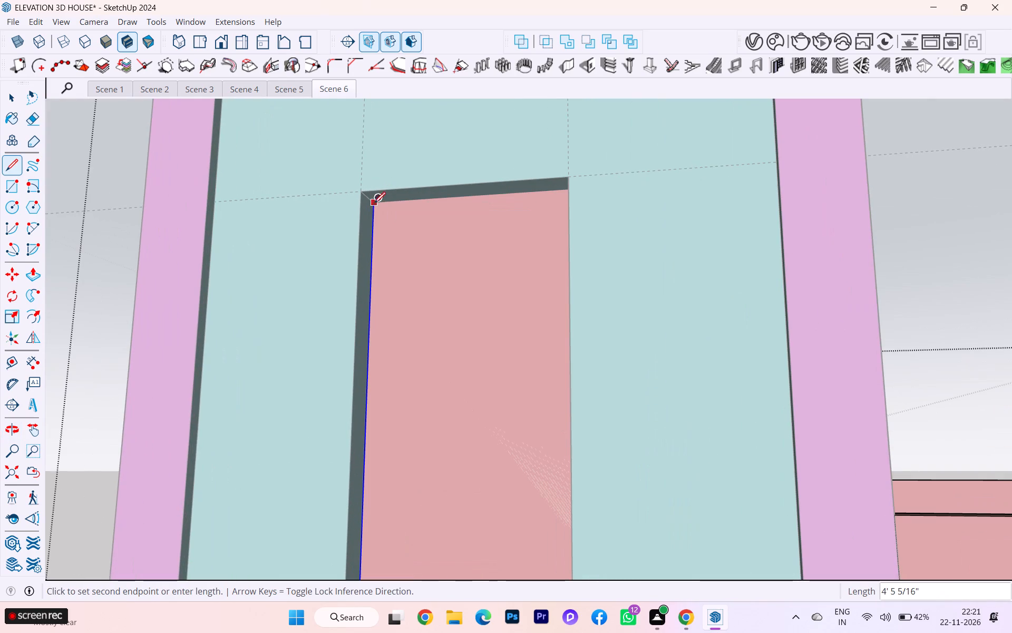
pyautogui.click(374, 204)
# Draw a 2' 3 7/8" line along the tower opening's top inner edge to its upper-right corner.
pyautogui.moveTo(489, 206); pyautogui.dragTo(635, 217, button='middle')
pyautogui.scroll(-1, 490, 207)
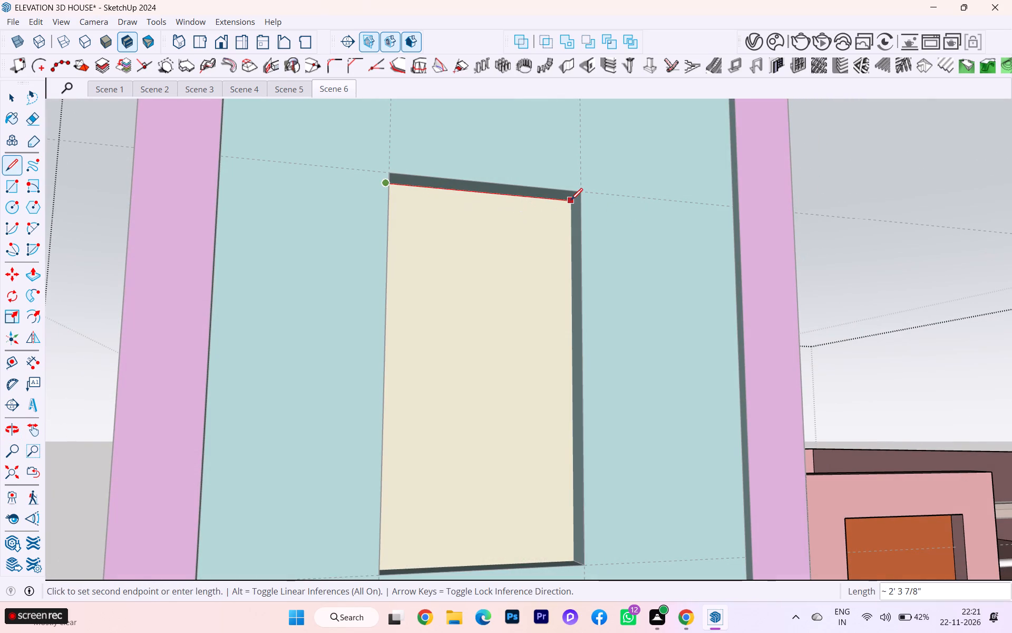
pyautogui.press('Right')
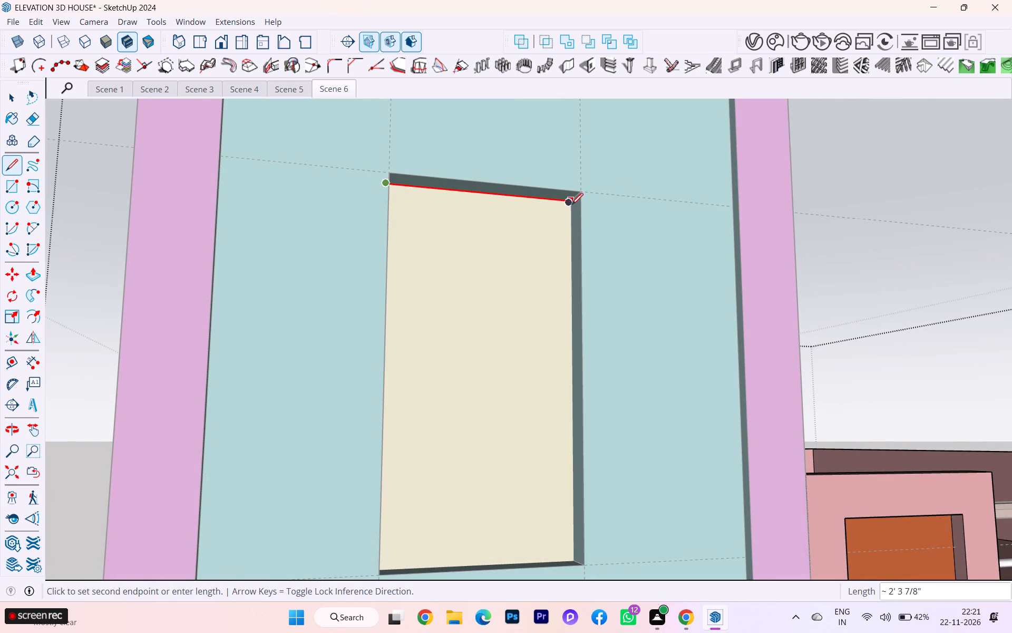
pyautogui.click(573, 202)
# Draw a 4' 5 5/16" vertical line down the opening's right inner edge to its lower-right corner.
pyautogui.scroll(-6, 572, 330)
pyautogui.scroll(-1, 569, 385)
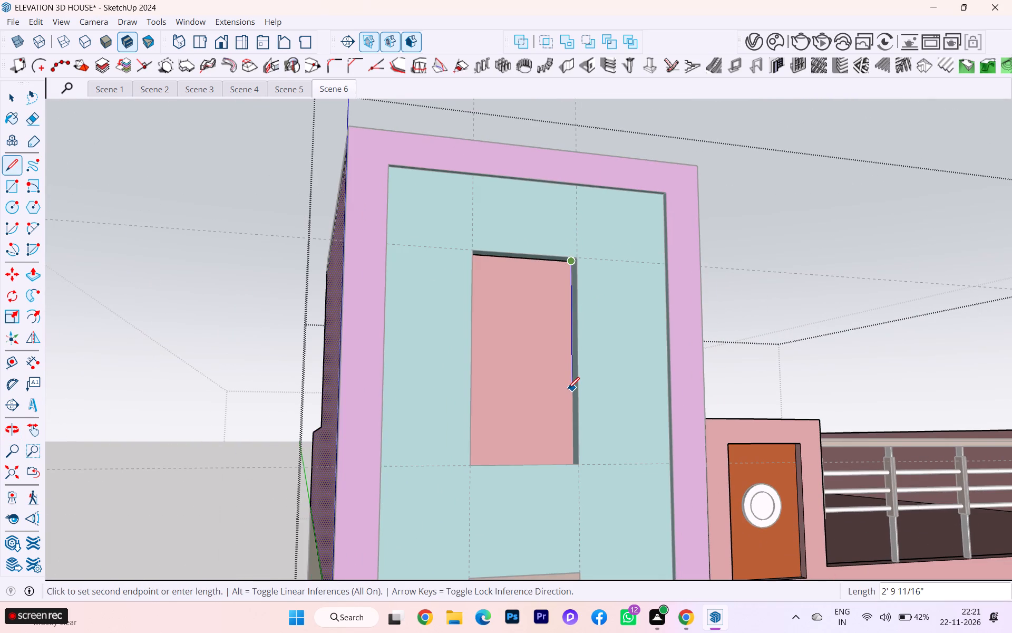
pyautogui.press('Up')
pyautogui.scroll(2, 567, 453)
pyautogui.scroll(-2, 572, 463)
pyautogui.moveTo(573, 474); pyautogui.dragTo(591, 592, button='middle')
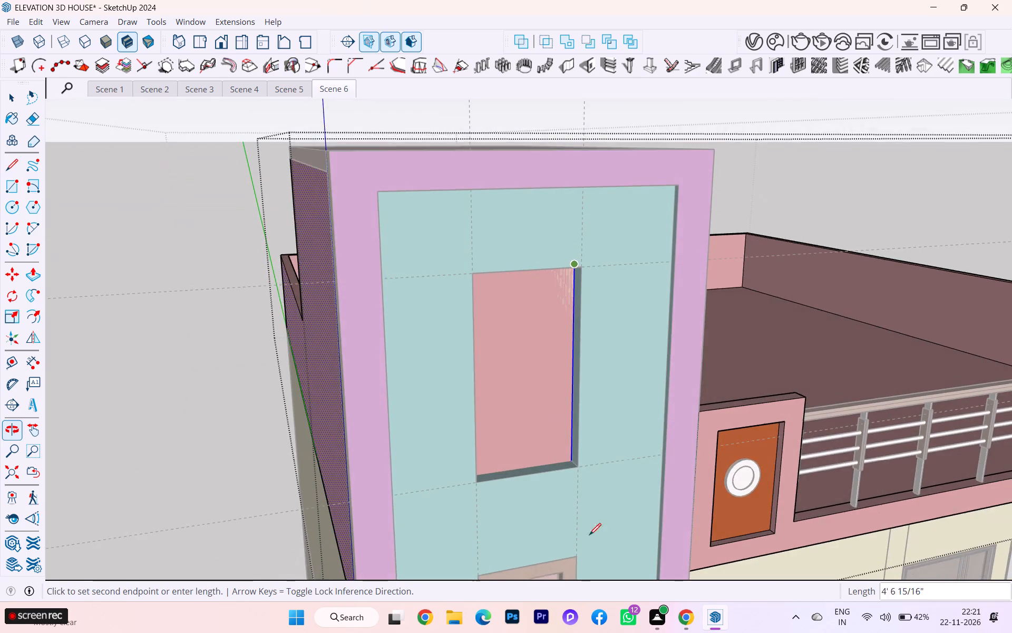
pyautogui.scroll(9, 581, 443)
pyautogui.scroll(-1, 575, 467)
pyautogui.scroll(1, 573, 469)
pyautogui.click(565, 481)
# Draw a 2' 3 7/8" line along the opening's bottom inner edge to close the rectangle on the rooftop group's wall.
pyautogui.scroll(-3, 489, 478)
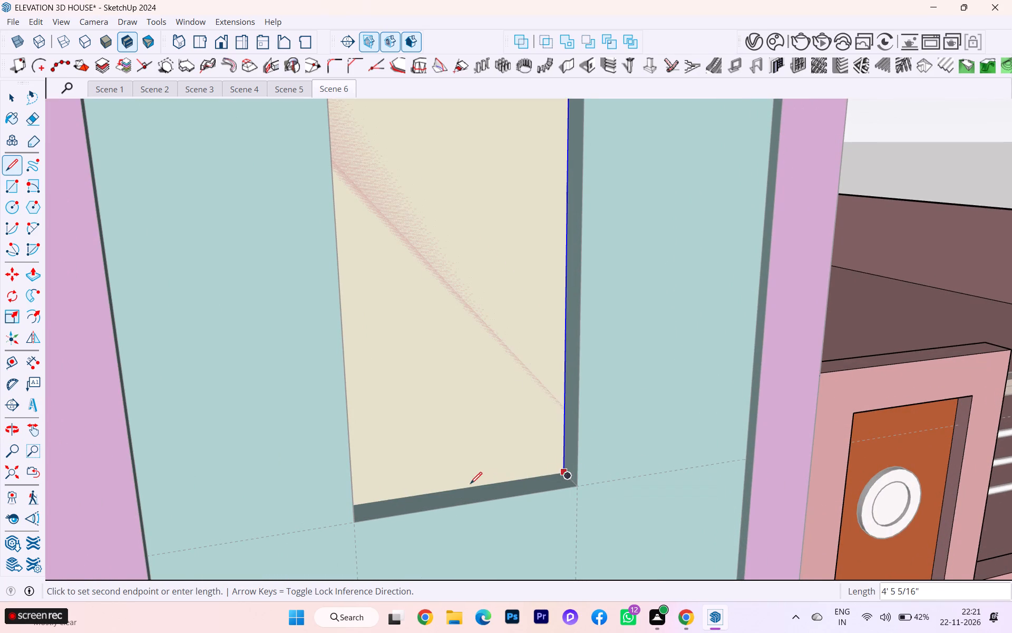
pyautogui.moveTo(464, 486); pyautogui.dragTo(271, 511, button='middle')
pyautogui.scroll(3, 294, 449)
pyautogui.click(307, 452)
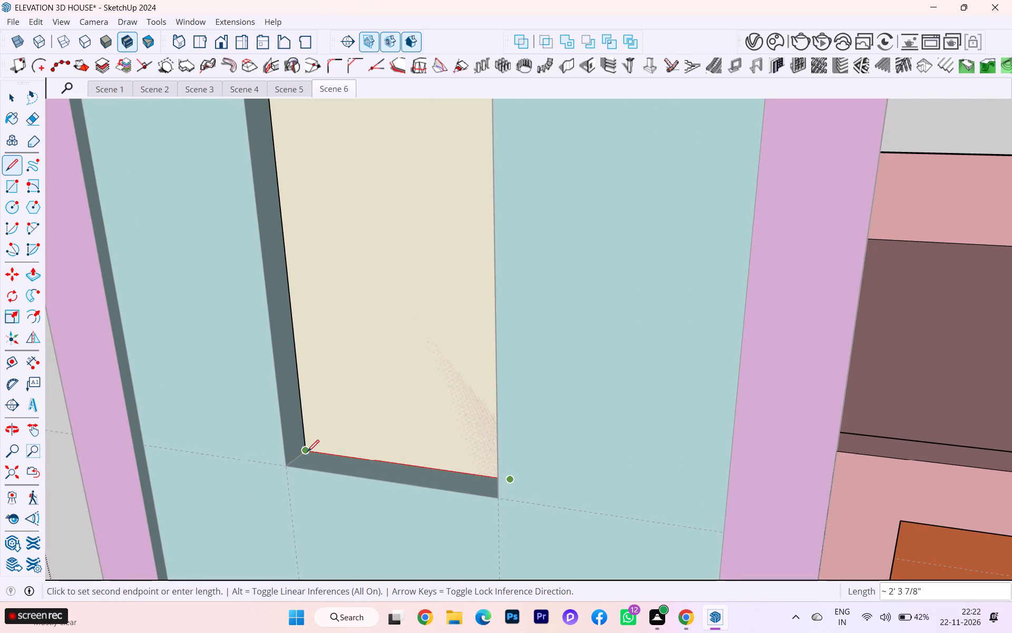
# Push the outlined pink face inward about 3' 1 1/8" to cut the opening through the rooftop wall.
pyautogui.scroll(-5, 406, 391)
pyautogui.moveTo(420, 383); pyautogui.dragTo(558, 357, button='middle')
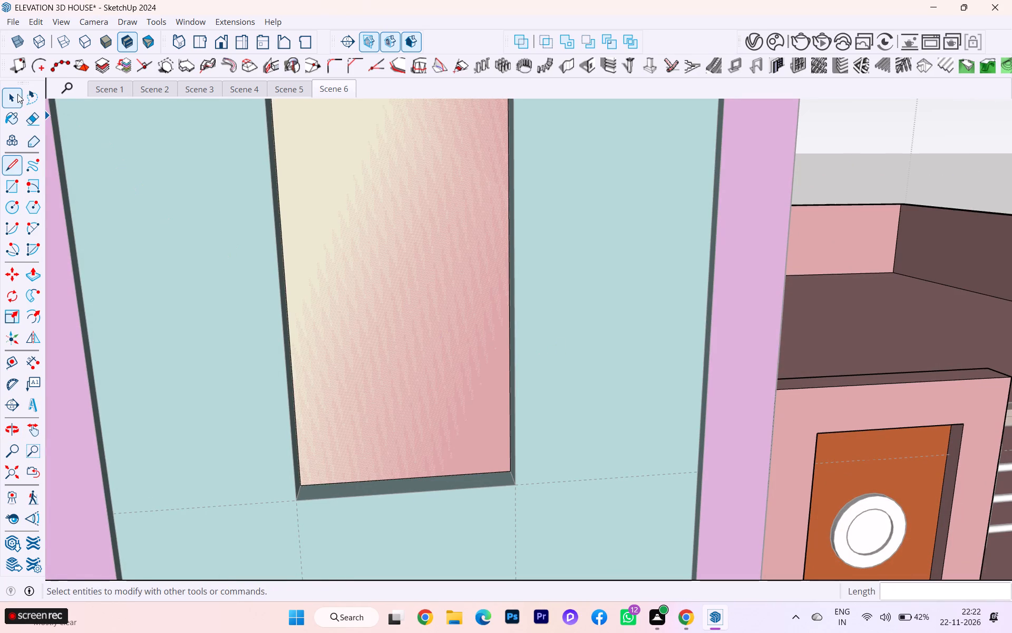
pyautogui.click(16, 94)
pyautogui.click(366, 256)
pyautogui.press('p')
pyautogui.click(366, 256)
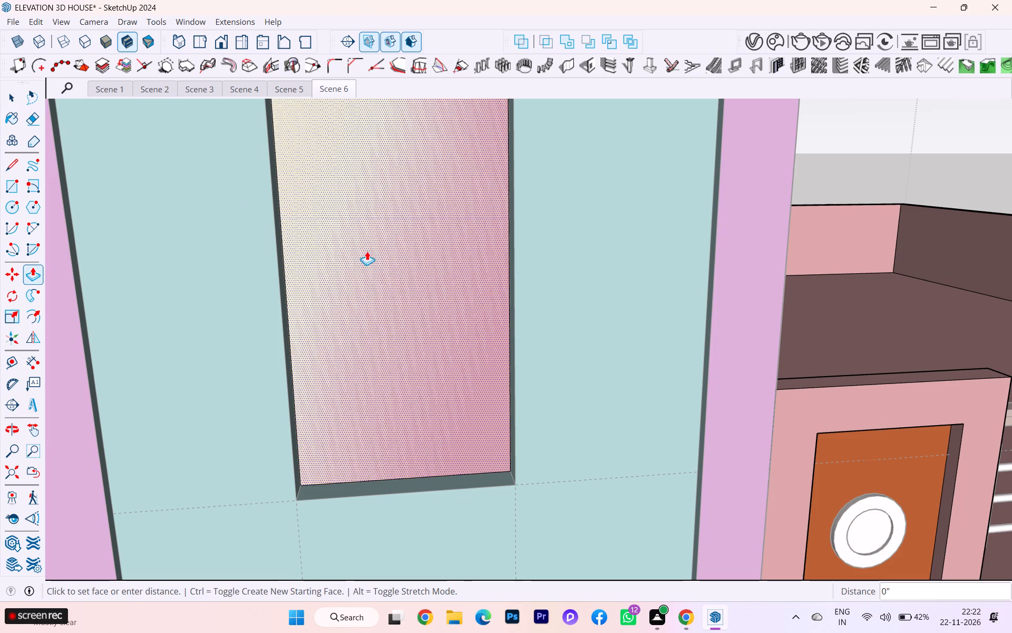
pyautogui.scroll(-2, 396, 228)
pyautogui.moveTo(384, 257); pyautogui.dragTo(402, 388, button='middle')
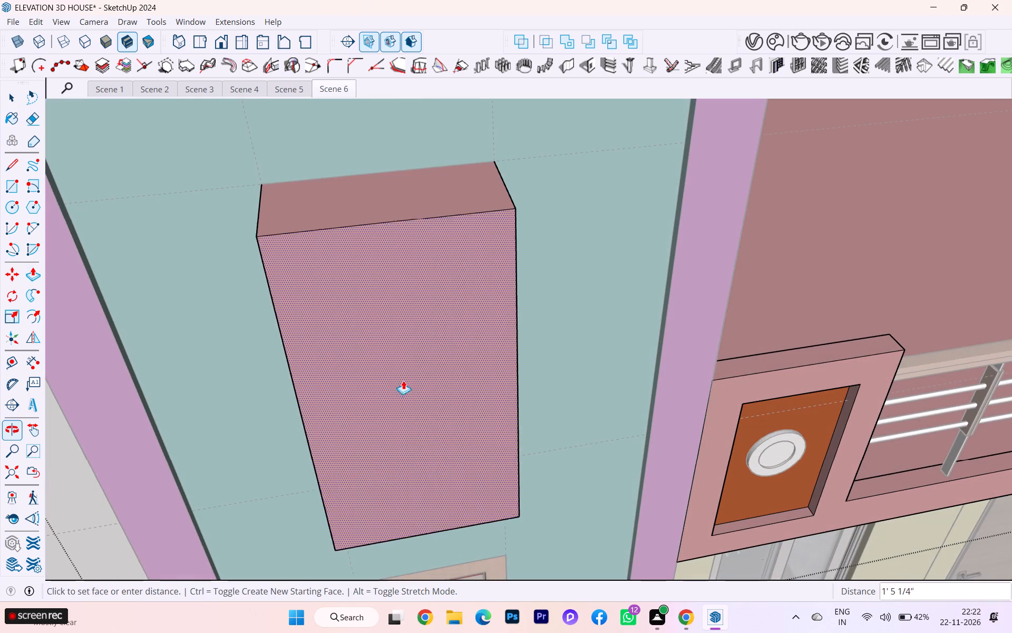
pyautogui.click(345, 194)
pyautogui.scroll(-2, 410, 231)
pyautogui.scroll(2, 435, 241)
pyautogui.scroll(-2, 442, 242)
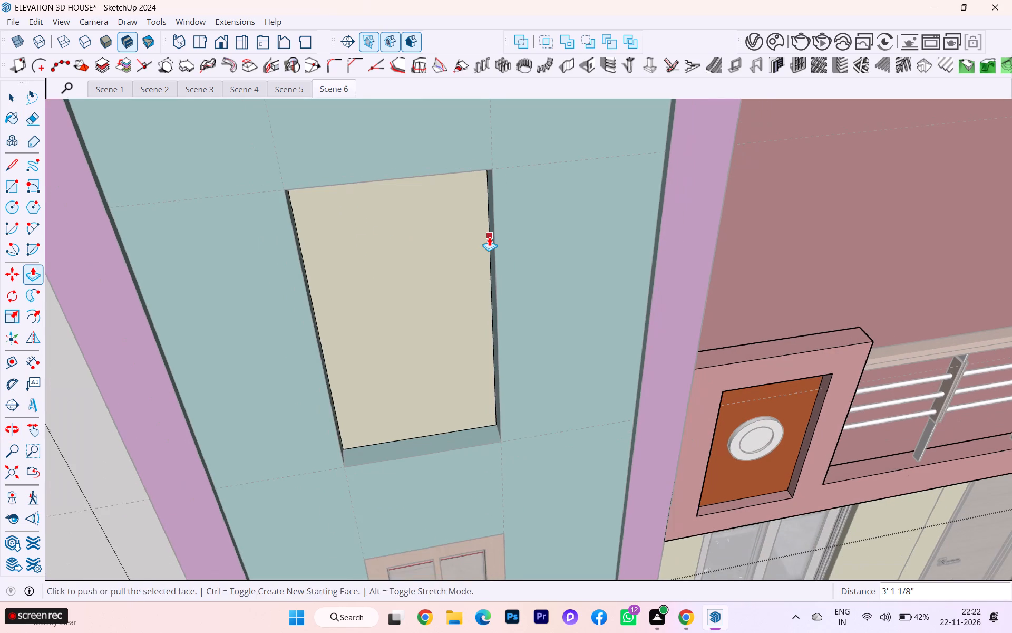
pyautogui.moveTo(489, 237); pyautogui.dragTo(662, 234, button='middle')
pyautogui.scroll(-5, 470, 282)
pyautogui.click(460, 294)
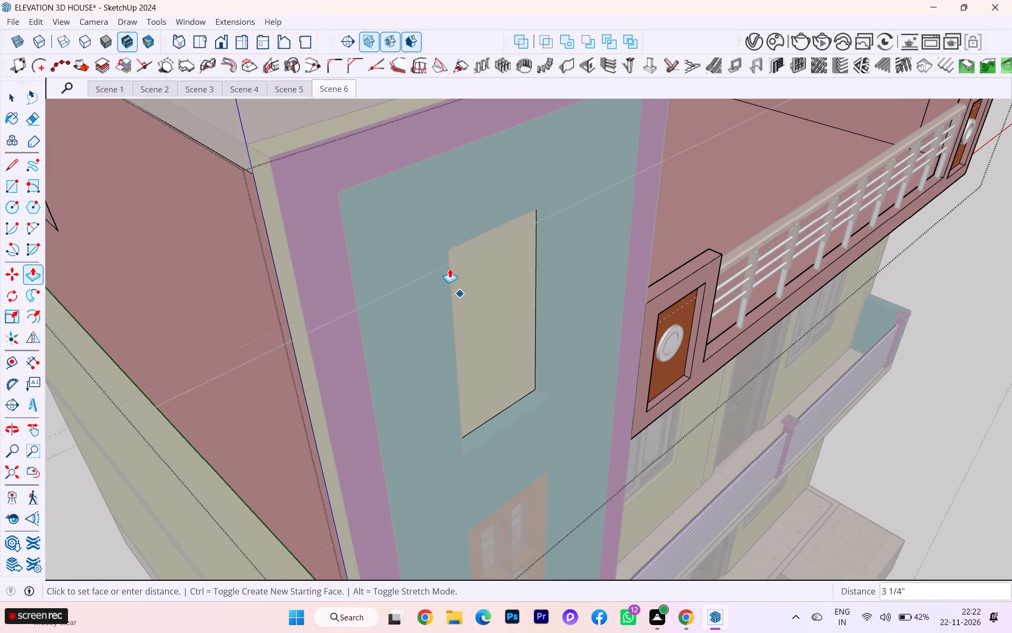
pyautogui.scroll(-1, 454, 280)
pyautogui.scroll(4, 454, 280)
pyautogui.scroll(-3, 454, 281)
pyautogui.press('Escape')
# Leave the pink rooftop group and return to the whole house model.
pyautogui.scroll(2, 506, 267)
pyautogui.scroll(-9, 517, 286)
pyautogui.scroll(2, 518, 287)
pyautogui.scroll(-2, 519, 287)
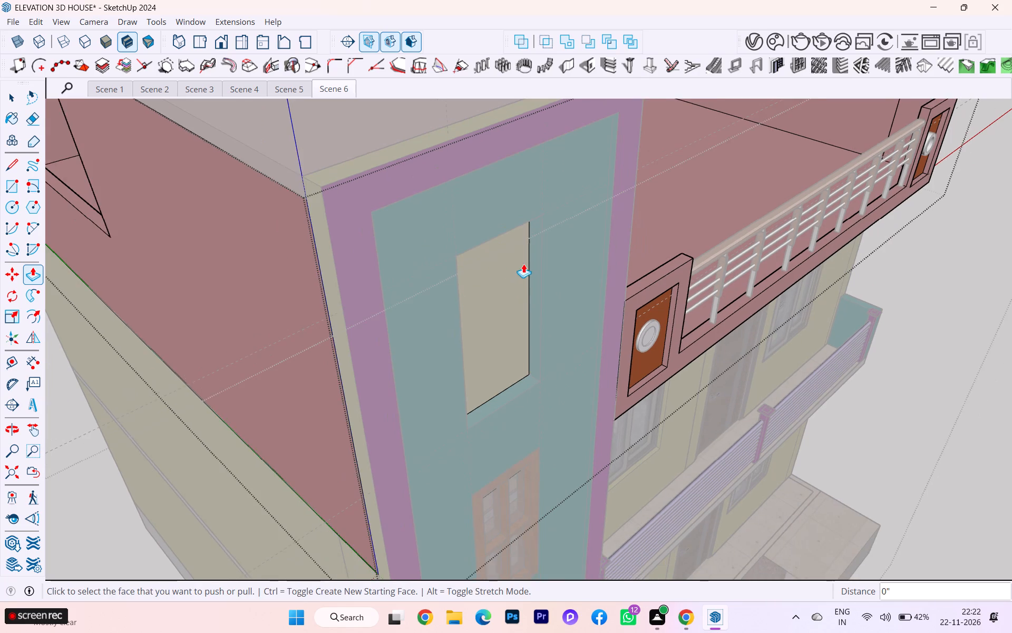
pyautogui.scroll(-2, 523, 264)
pyautogui.moveTo(533, 262); pyautogui.dragTo(400, 267, button='middle')
pyautogui.scroll(-4, 451, 238)
pyautogui.scroll(5, 454, 238)
pyautogui.scroll(-3, 454, 238)
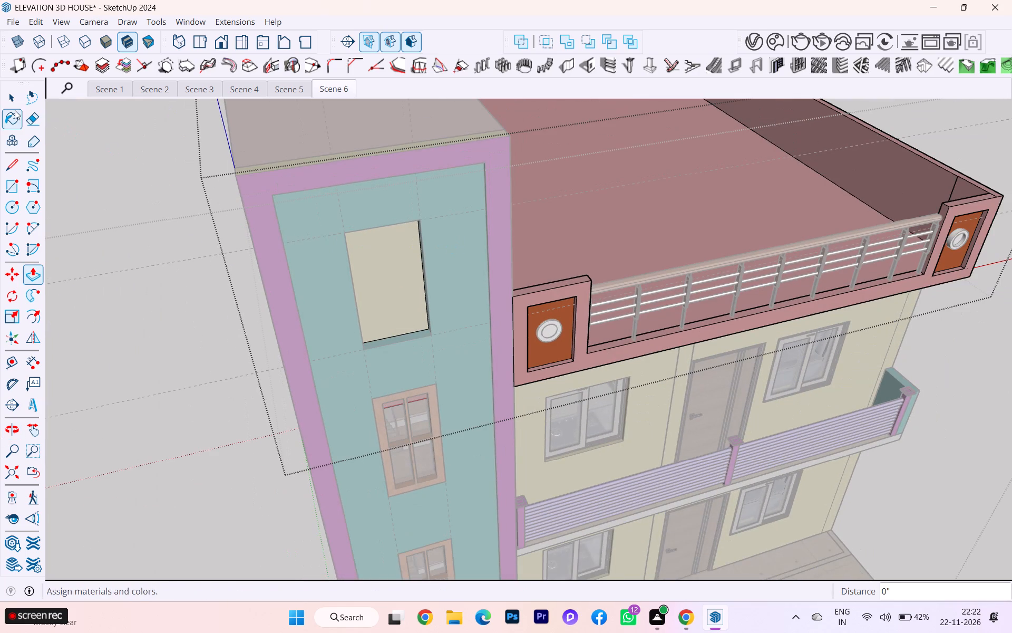
pyautogui.click(15, 100)
pyautogui.click(118, 200)
# Copy the tower's upper wooden window up into the new opening, aligning its lower-left corner with the opening's.
pyautogui.scroll(-4, 131, 194)
pyautogui.scroll(-7, 262, 198)
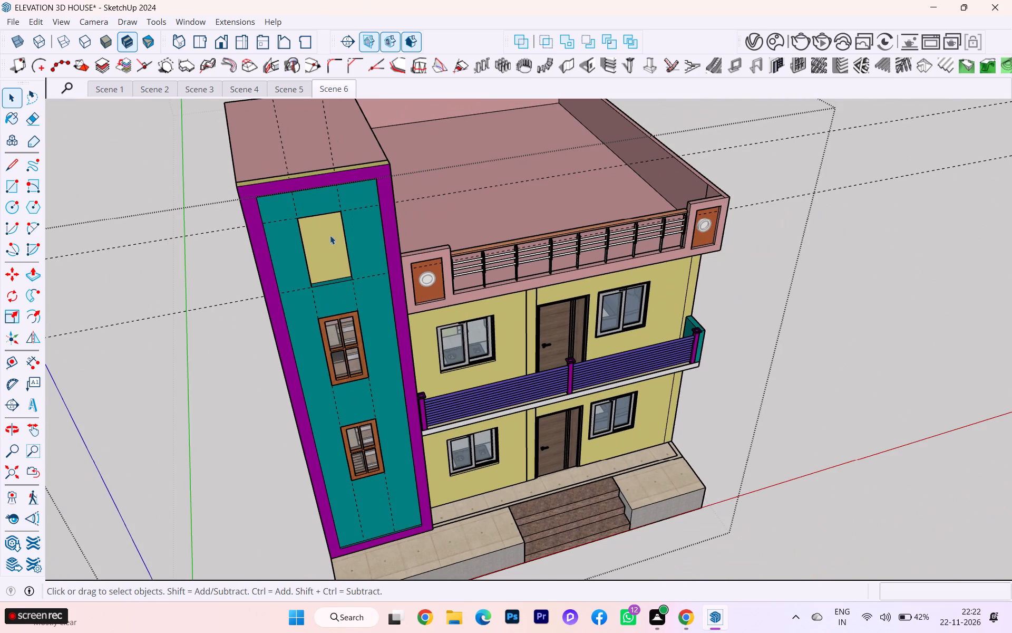
pyautogui.click(339, 327)
pyautogui.press('m')
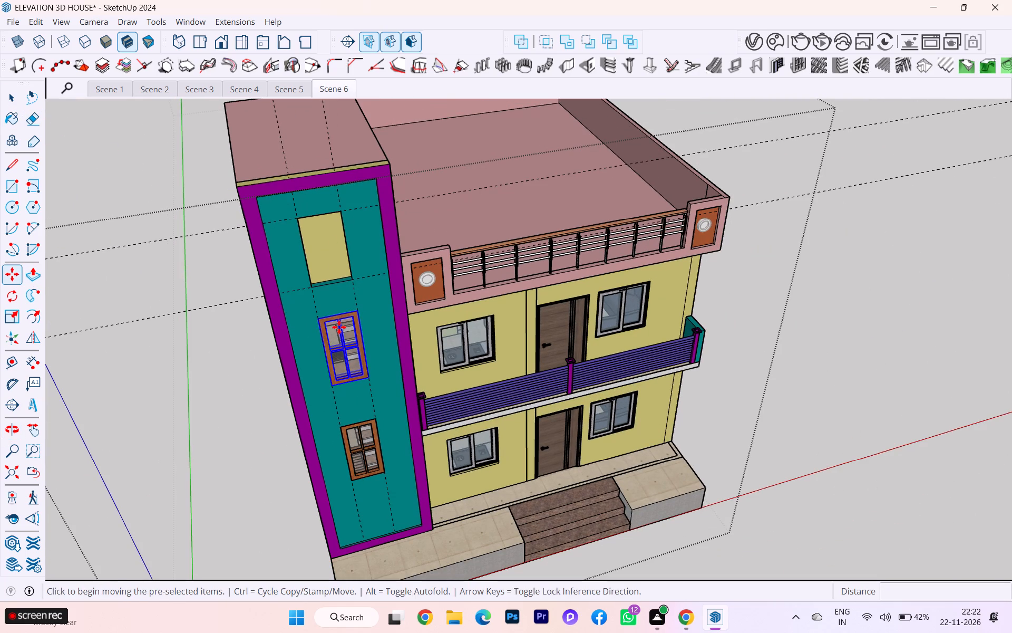
pyautogui.press('Return')
pyautogui.scroll(3, 335, 368)
pyautogui.click(333, 392)
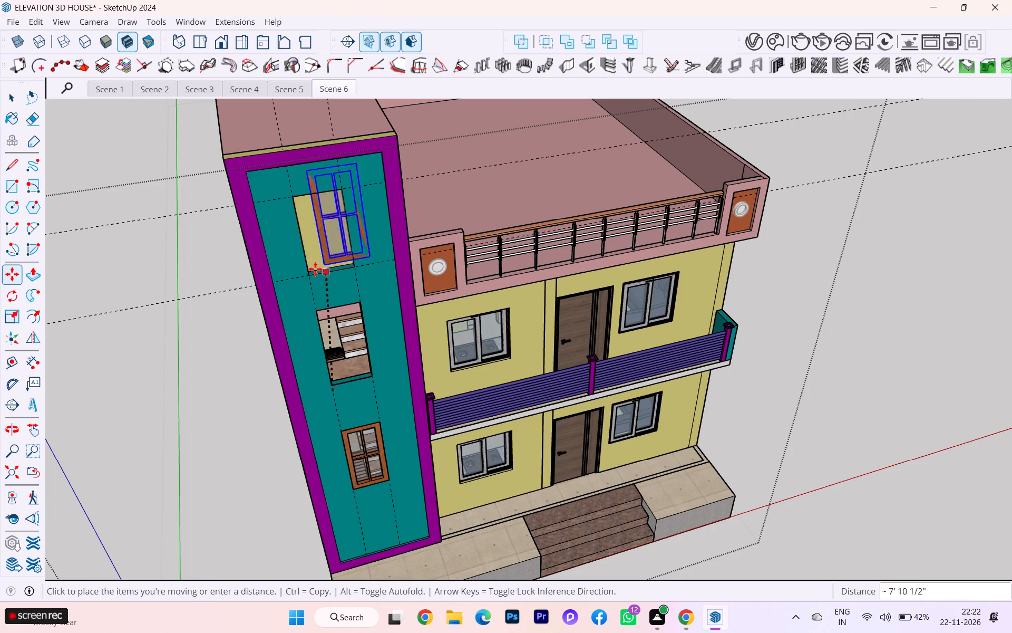
pyautogui.scroll(7, 315, 269)
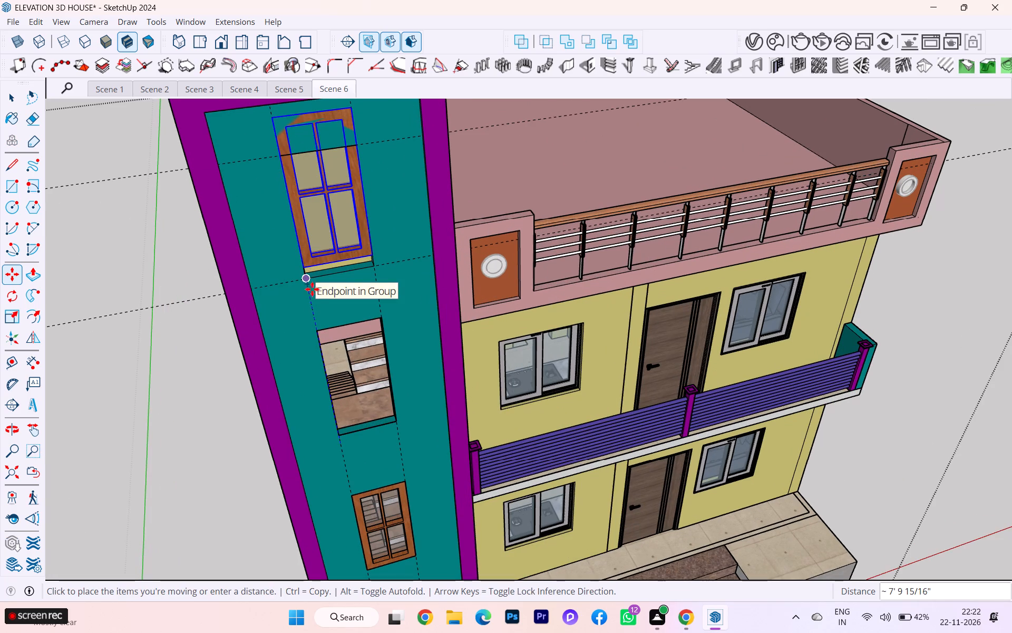
pyautogui.scroll(1, 316, 280)
pyautogui.scroll(-1, 316, 280)
pyautogui.scroll(3, 316, 280)
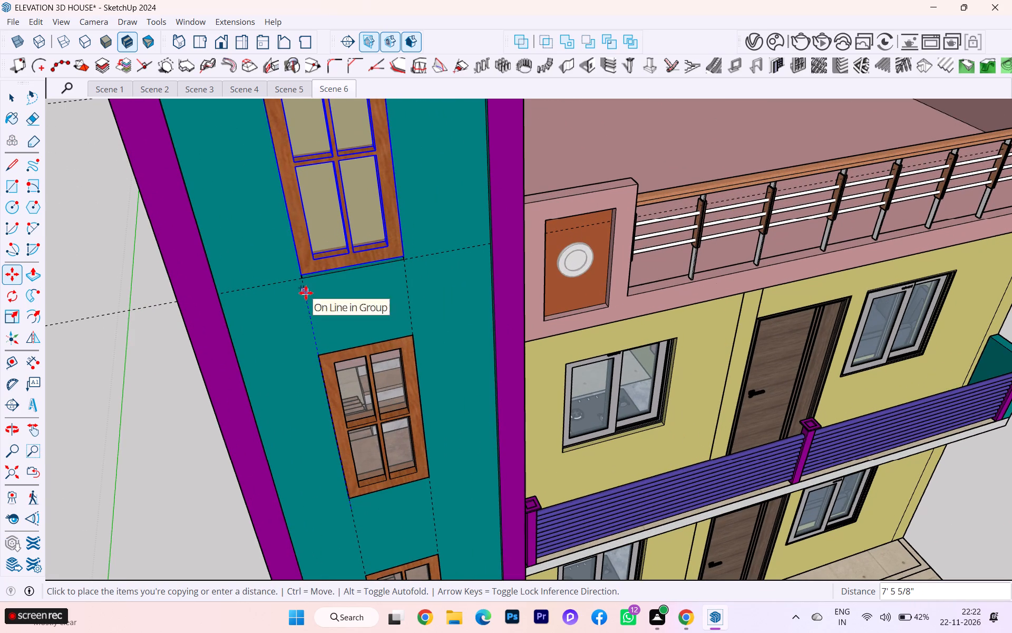
pyautogui.click(306, 297)
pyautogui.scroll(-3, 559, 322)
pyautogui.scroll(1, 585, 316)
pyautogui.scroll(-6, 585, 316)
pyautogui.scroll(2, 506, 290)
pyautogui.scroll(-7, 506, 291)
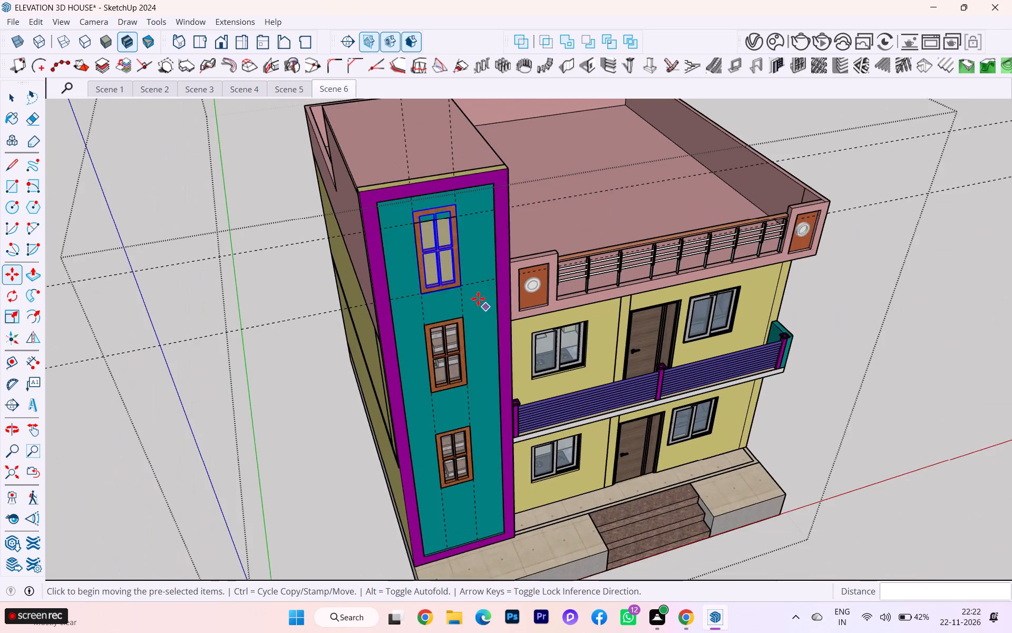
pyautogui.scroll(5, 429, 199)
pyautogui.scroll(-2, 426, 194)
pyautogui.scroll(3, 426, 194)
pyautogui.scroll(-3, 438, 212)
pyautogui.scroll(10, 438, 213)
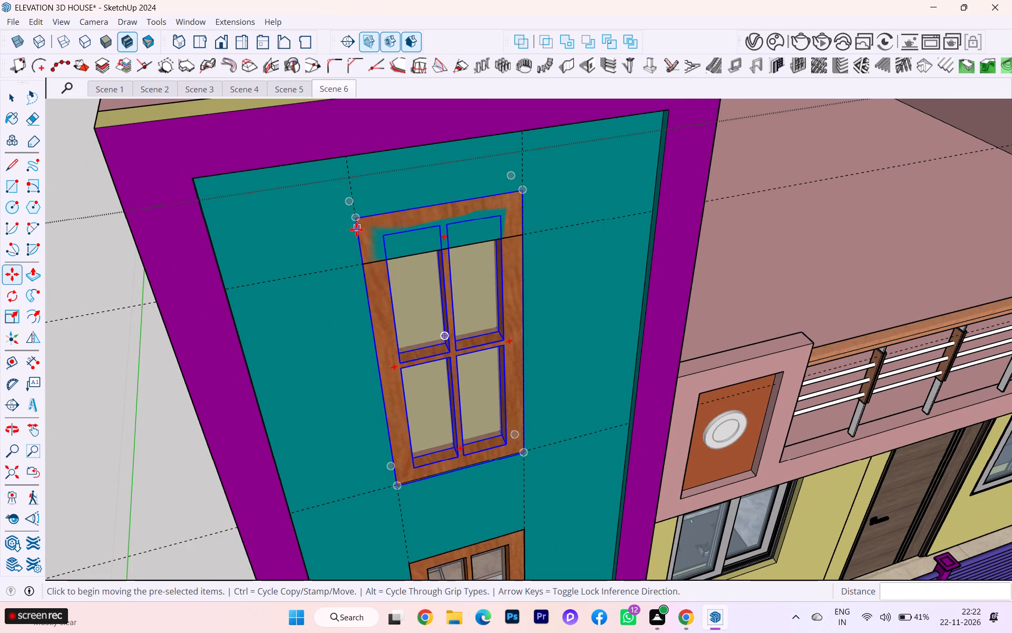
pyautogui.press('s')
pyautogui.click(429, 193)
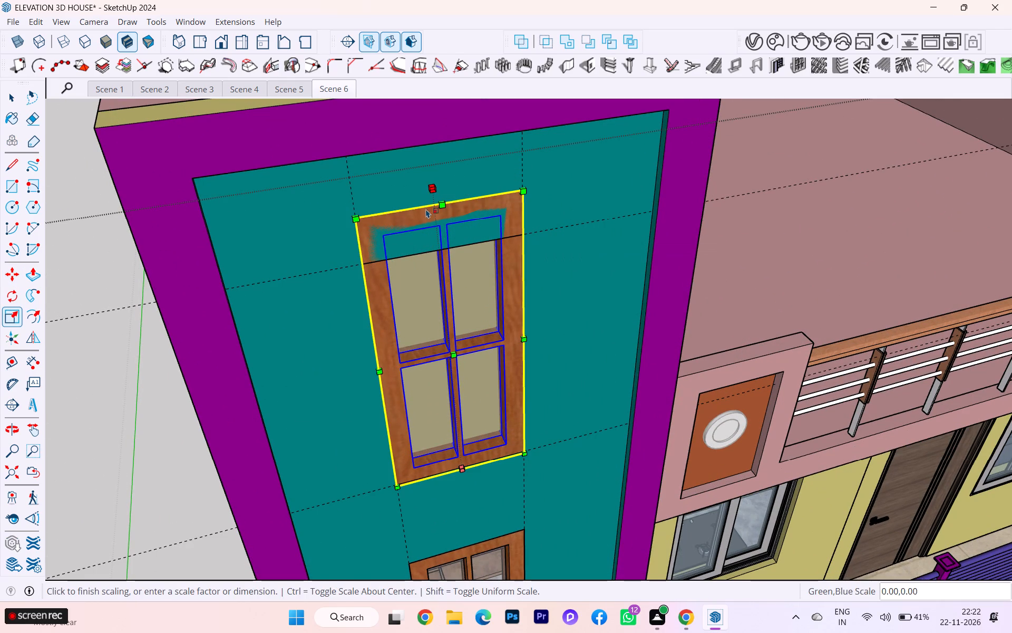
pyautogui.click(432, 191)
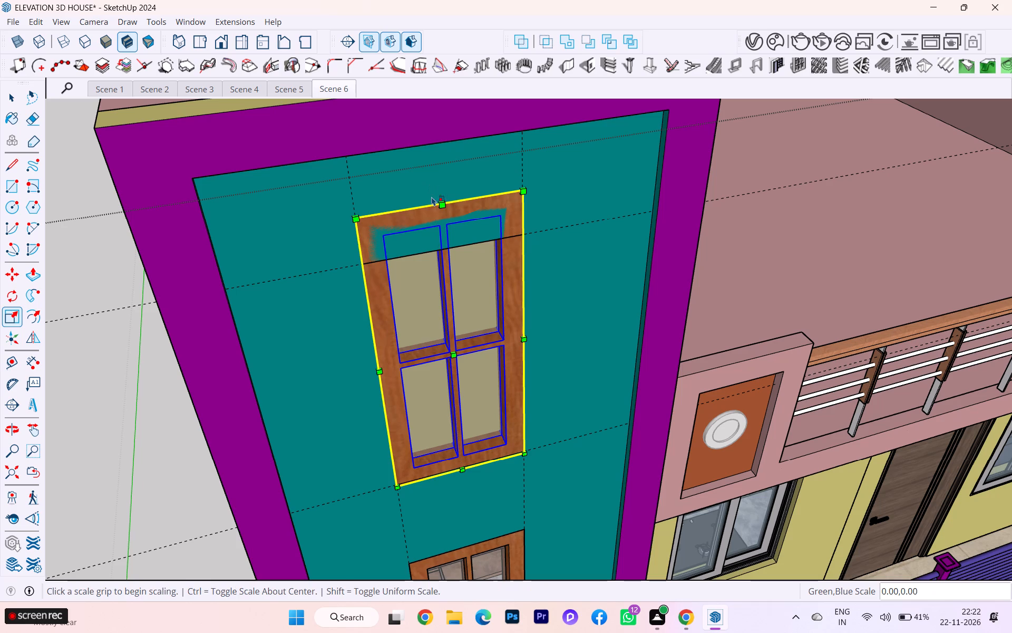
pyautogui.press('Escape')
# Scale the copied window's height to 0.91 from its top edge, keeping its bottom edge in place.
pyautogui.scroll(-3, 446, 241)
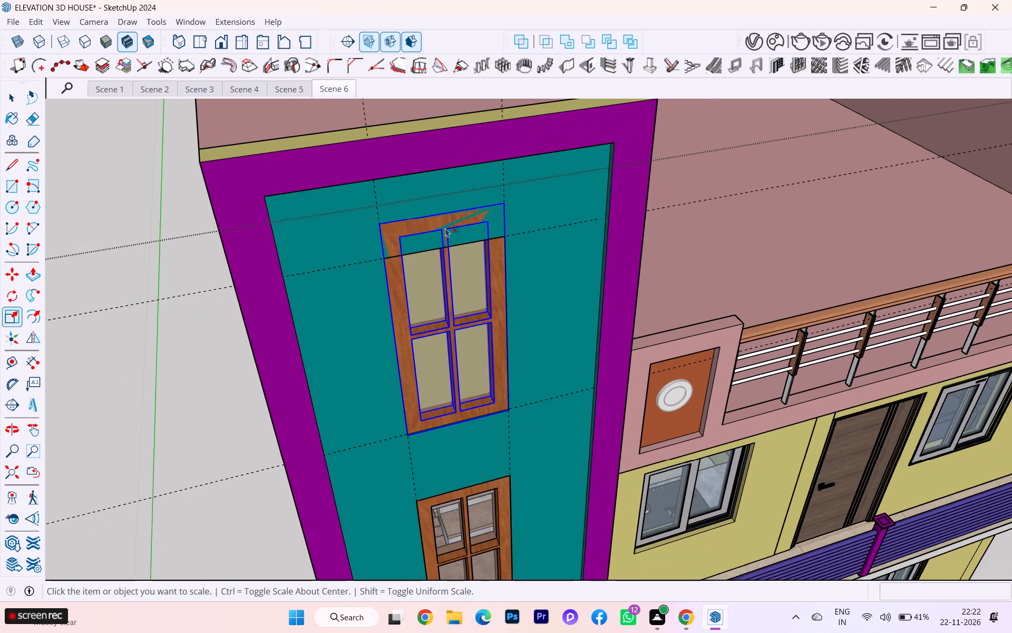
pyautogui.press('s')
pyautogui.scroll(5, 436, 200)
pyautogui.moveTo(435, 201); pyautogui.dragTo(439, 233)
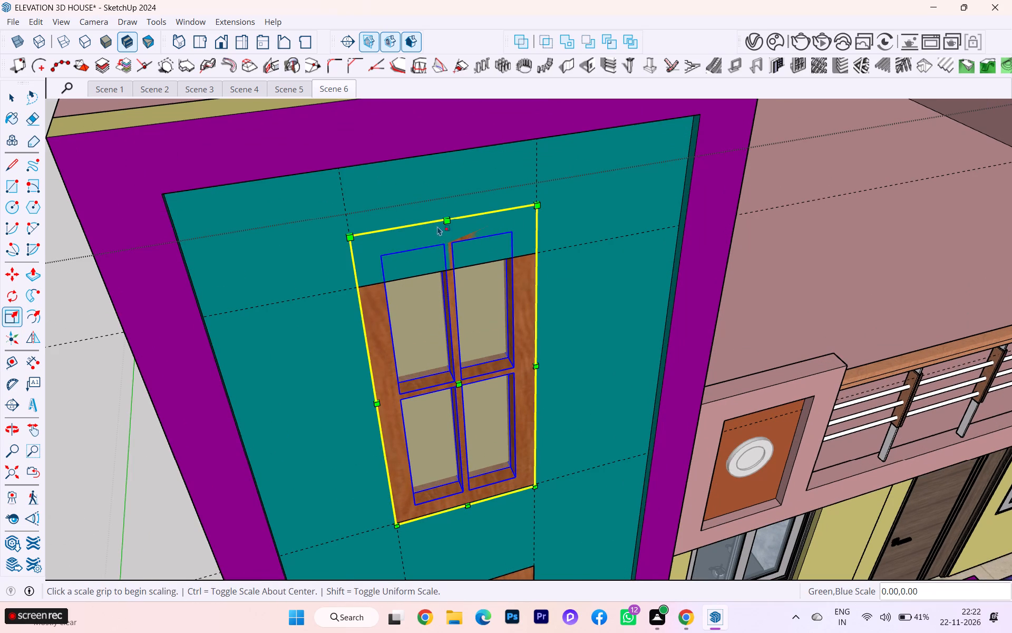
pyautogui.click(7, 97)
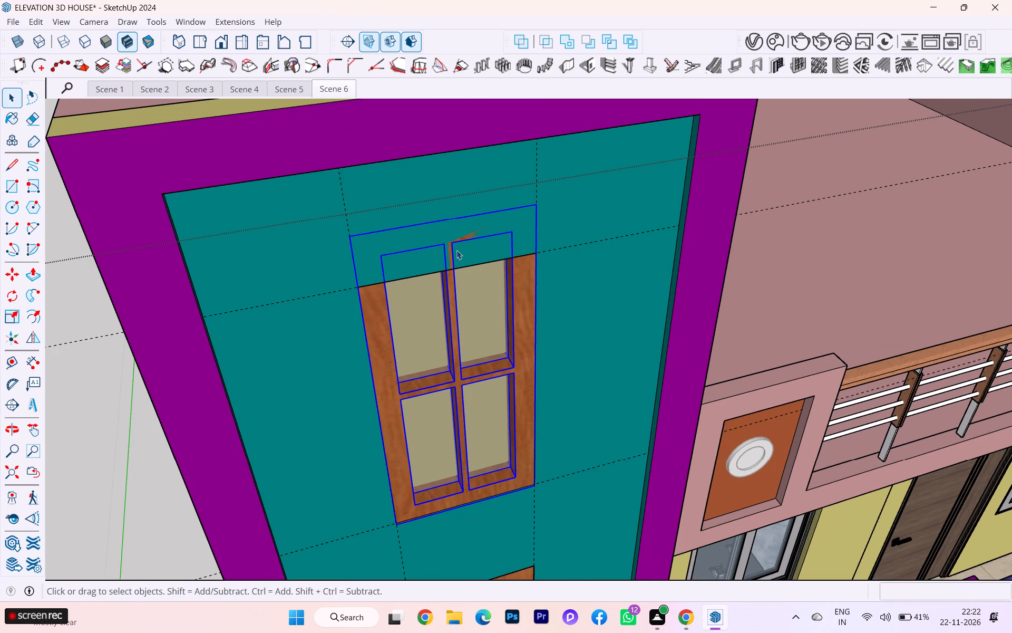
pyautogui.press('s')
pyautogui.moveTo(434, 207); pyautogui.dragTo(438, 271)
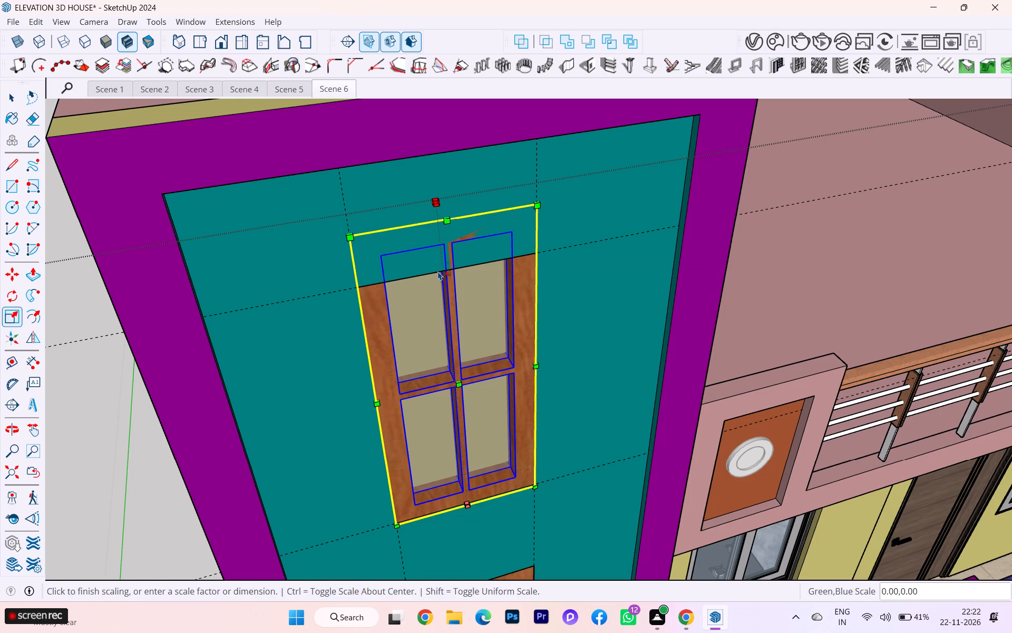
pyautogui.moveTo(438, 271); pyautogui.dragTo(439, 274)
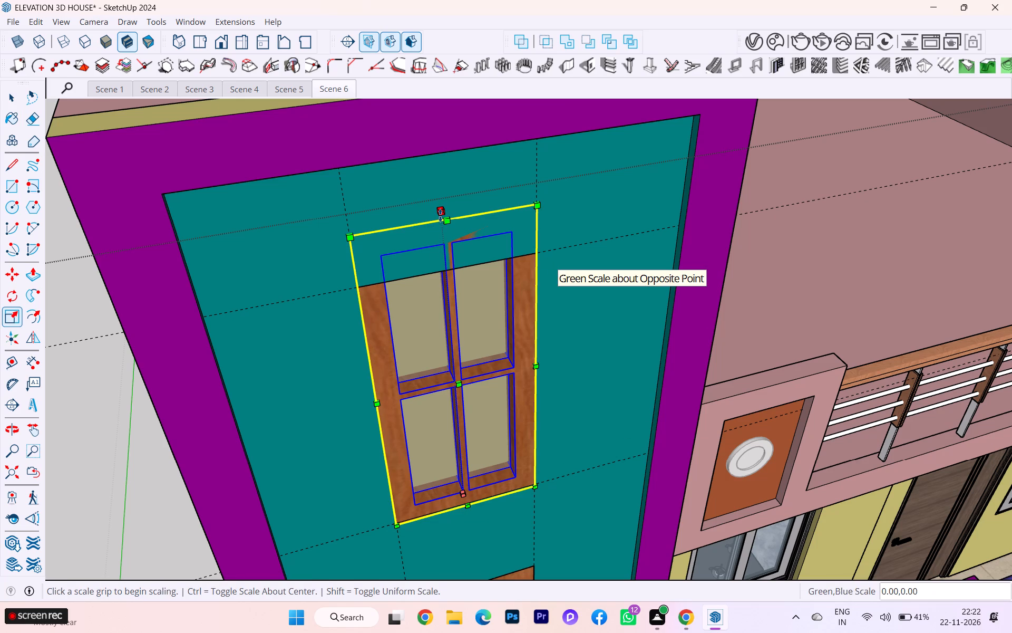
pyautogui.moveTo(440, 215); pyautogui.dragTo(440, 244)
pyautogui.click(441, 231)
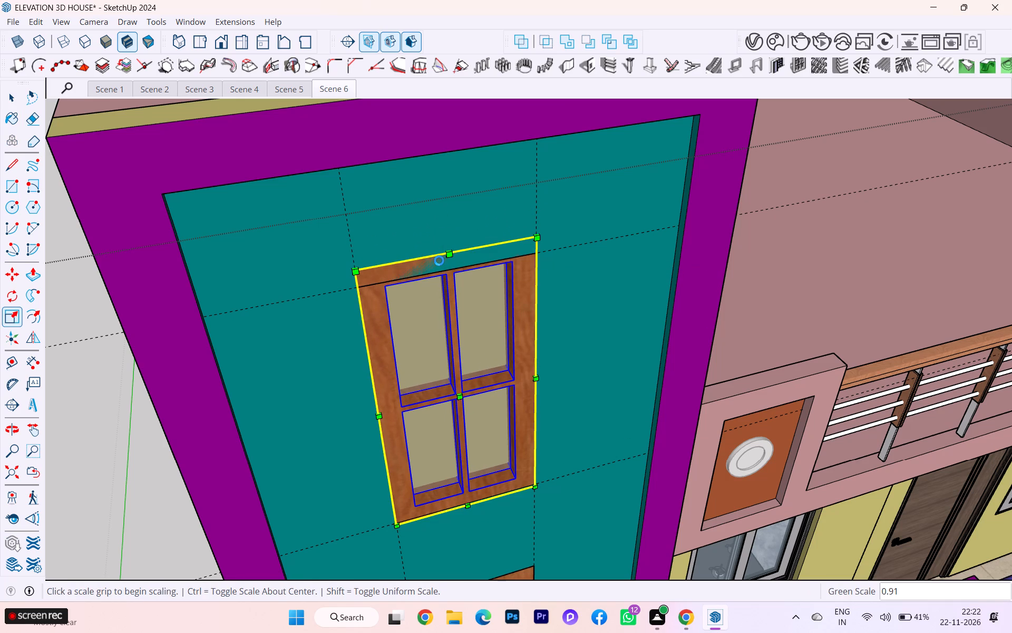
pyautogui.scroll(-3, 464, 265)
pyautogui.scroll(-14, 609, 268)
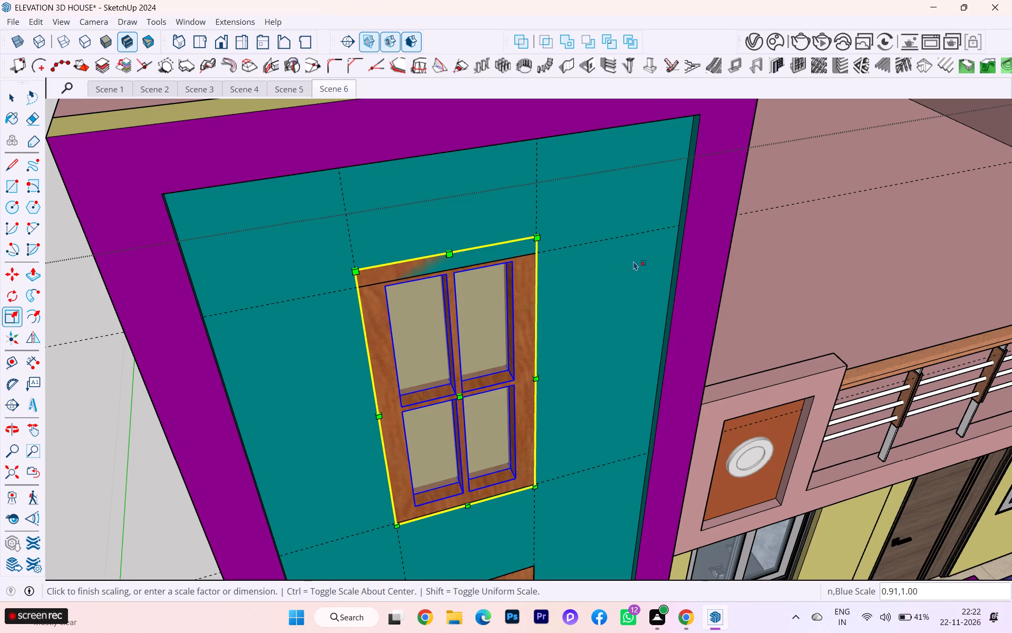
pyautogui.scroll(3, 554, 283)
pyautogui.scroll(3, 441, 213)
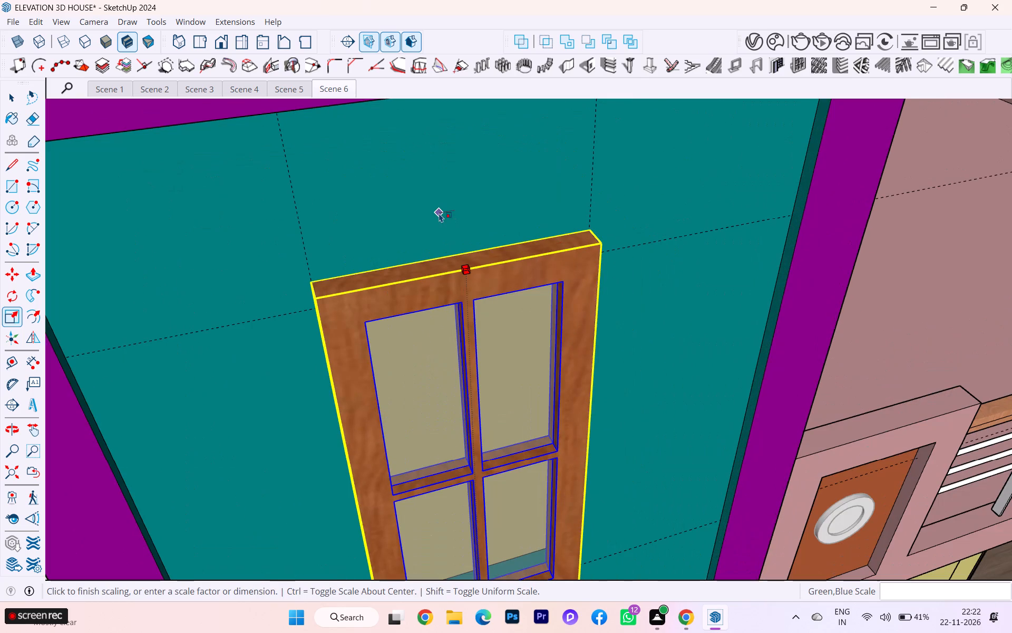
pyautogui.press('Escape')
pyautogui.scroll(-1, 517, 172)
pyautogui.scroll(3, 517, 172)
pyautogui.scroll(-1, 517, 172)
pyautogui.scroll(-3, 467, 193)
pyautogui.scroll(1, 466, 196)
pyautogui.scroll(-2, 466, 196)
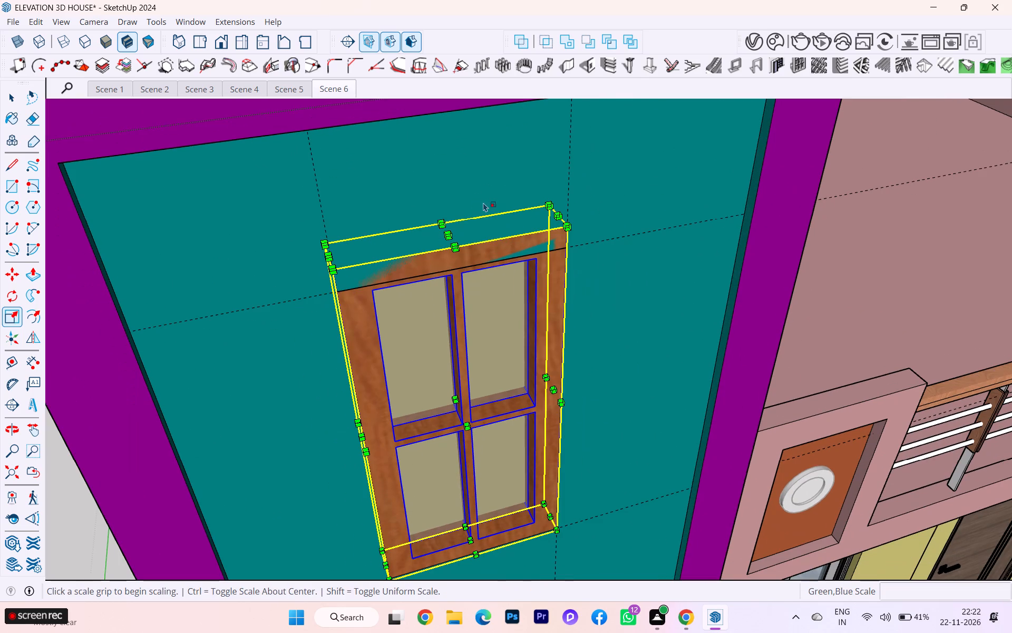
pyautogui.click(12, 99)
# Scale the copied window's remaining flat frame part down from its top edge to align with the opening's top guide.
pyautogui.scroll(-2, 523, 294)
pyautogui.scroll(1, 524, 294)
pyautogui.scroll(-5, 524, 294)
pyautogui.scroll(3, 563, 285)
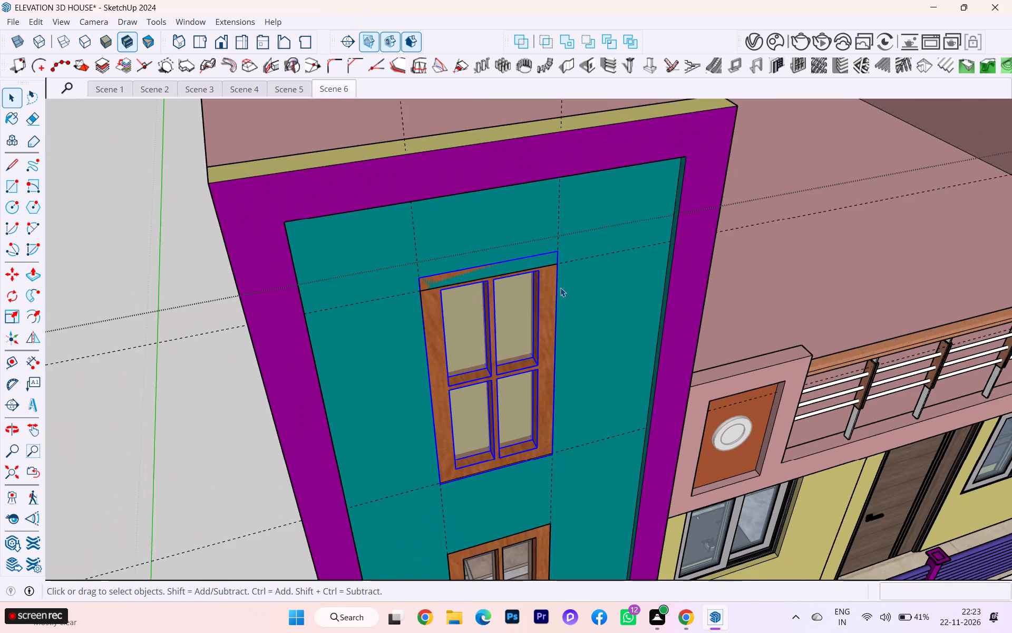
pyautogui.click(186, 351)
pyautogui.scroll(5, 532, 290)
pyautogui.click(480, 250)
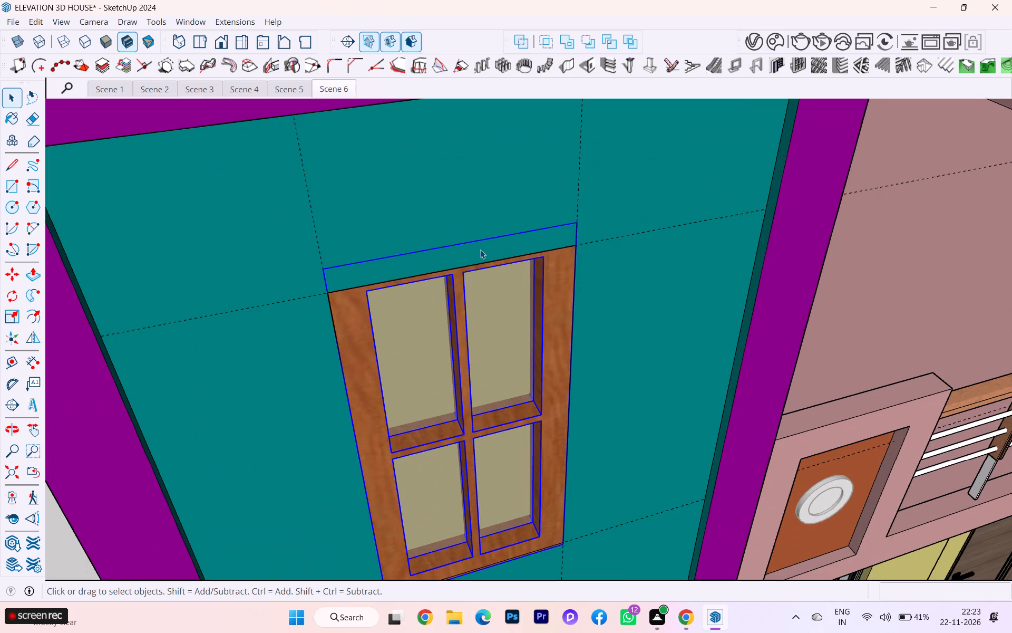
pyautogui.press('s')
pyautogui.click(447, 232)
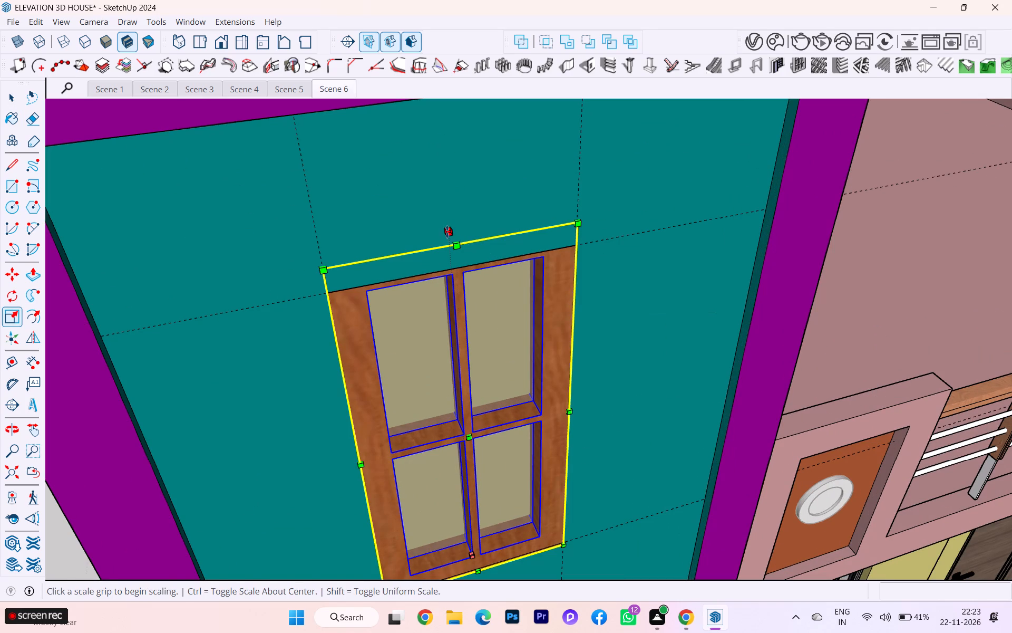
pyautogui.click(447, 271)
pyautogui.scroll(-5, 518, 235)
pyautogui.scroll(6, 545, 236)
pyautogui.scroll(-5, 547, 236)
pyautogui.scroll(5, 572, 240)
pyautogui.scroll(-4, 572, 240)
pyautogui.scroll(1, 572, 240)
pyautogui.scroll(-1, 237, 284)
pyautogui.moveTo(243, 286); pyautogui.dragTo(389, 298, button='middle')
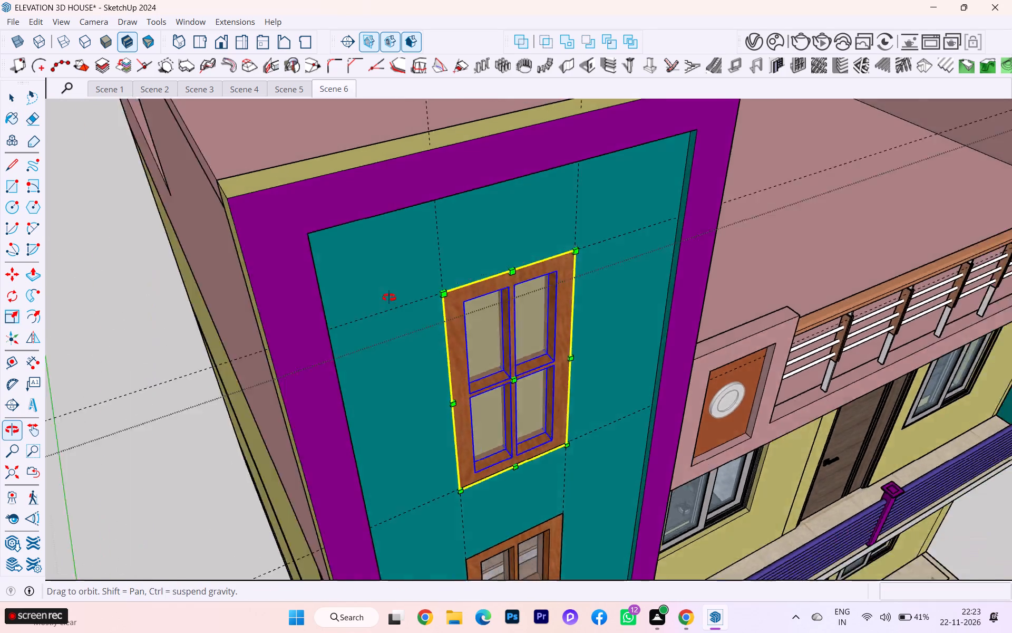
pyautogui.moveTo(389, 298); pyautogui.dragTo(172, 319, button='middle')
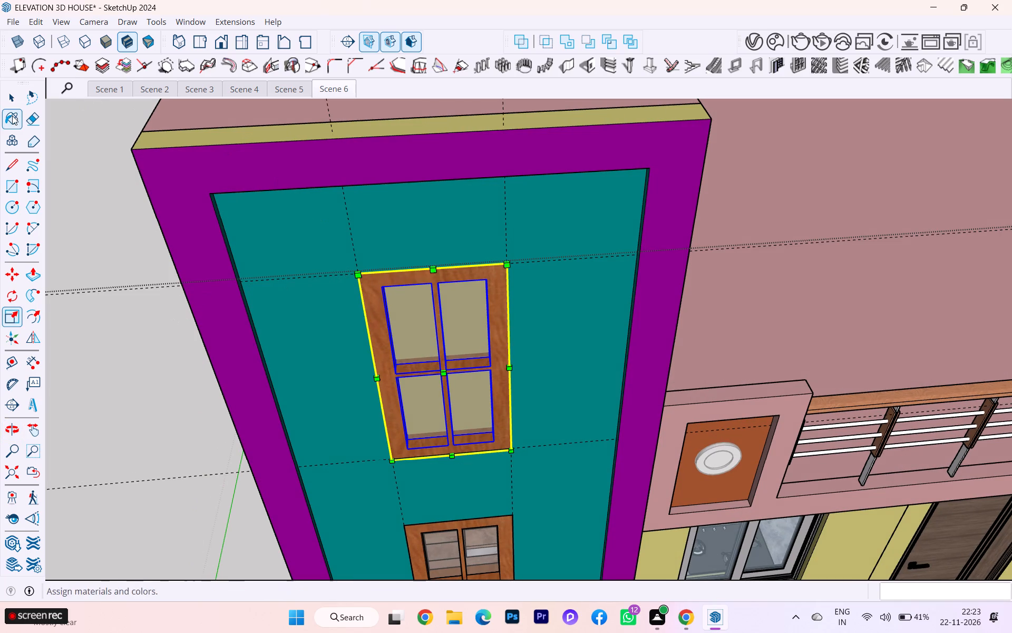
pyautogui.click(1, 90)
pyautogui.click(62, 169)
# Examine the tower's wooden windows and the whole front elevation from several angles.
pyautogui.scroll(-2, 183, 203)
pyautogui.moveTo(237, 199); pyautogui.dragTo(290, 152, button='middle')
pyautogui.moveTo(279, 199); pyautogui.dragTo(0, 185, button='middle')
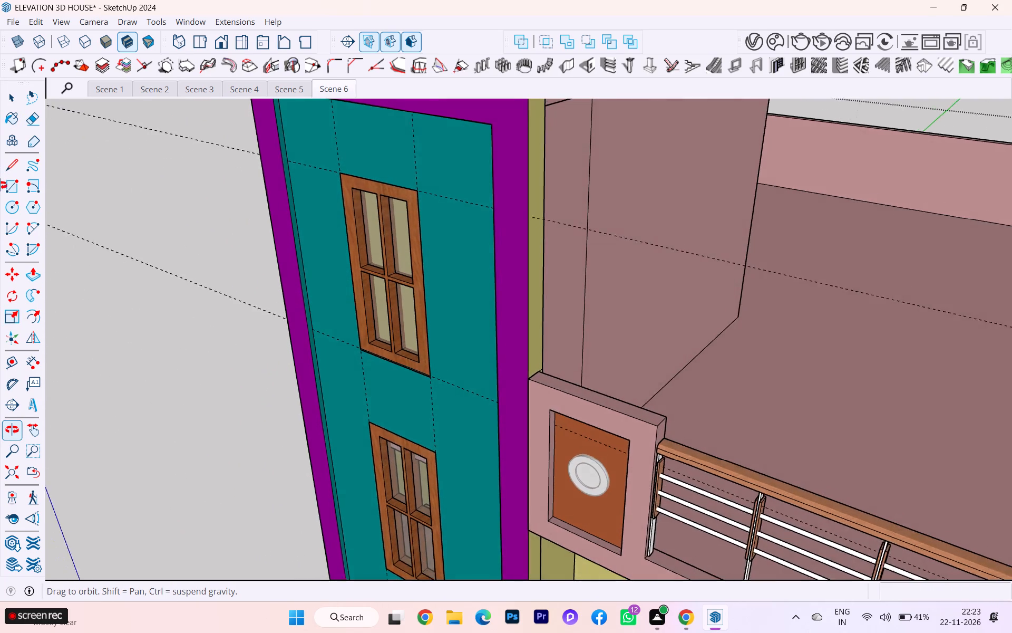
pyautogui.moveTo(0, 185); pyautogui.dragTo(498, 197, button='middle')
pyautogui.scroll(-6, 484, 193)
pyautogui.moveTo(520, 199); pyautogui.dragTo(320, 197, button='middle')
pyautogui.scroll(-1, 520, 199)
pyautogui.scroll(-3, 331, 181)
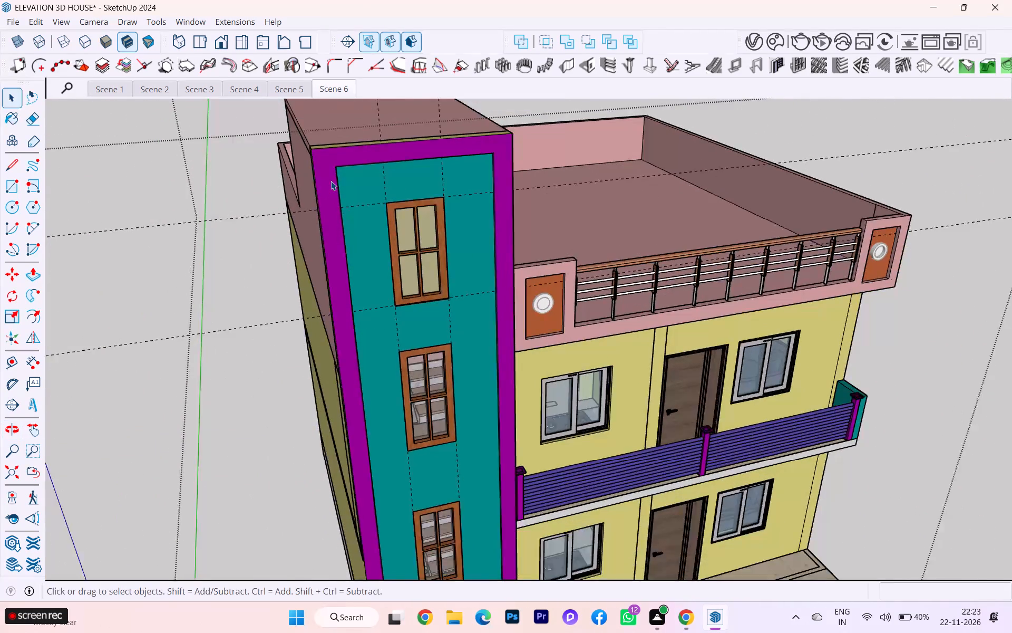
pyautogui.scroll(-2, 331, 181)
pyautogui.scroll(1, 331, 181)
pyautogui.scroll(-11, 331, 181)
pyautogui.moveTo(347, 208); pyautogui.dragTo(247, 202, button='middle')
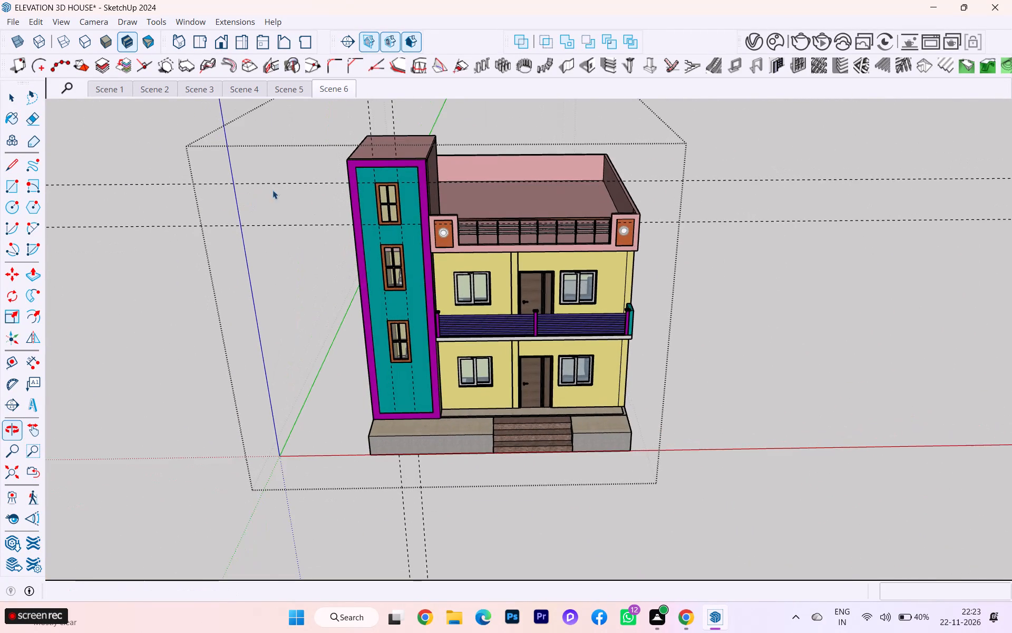
pyautogui.scroll(3, 321, 175)
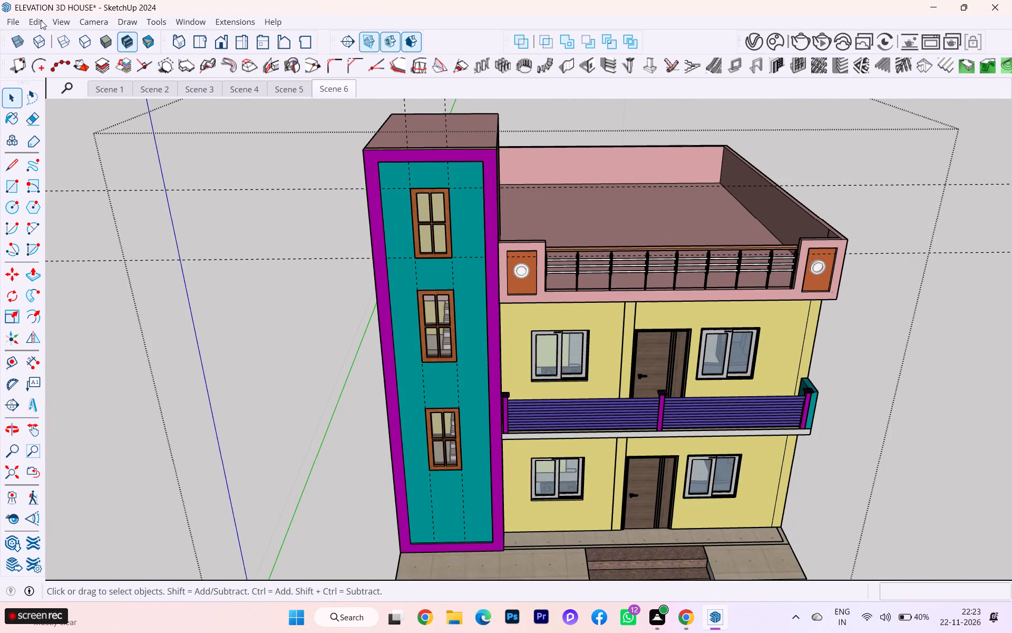
# Delete all construction guides from the model.
pyautogui.click(41, 20)
pyautogui.click(83, 150)
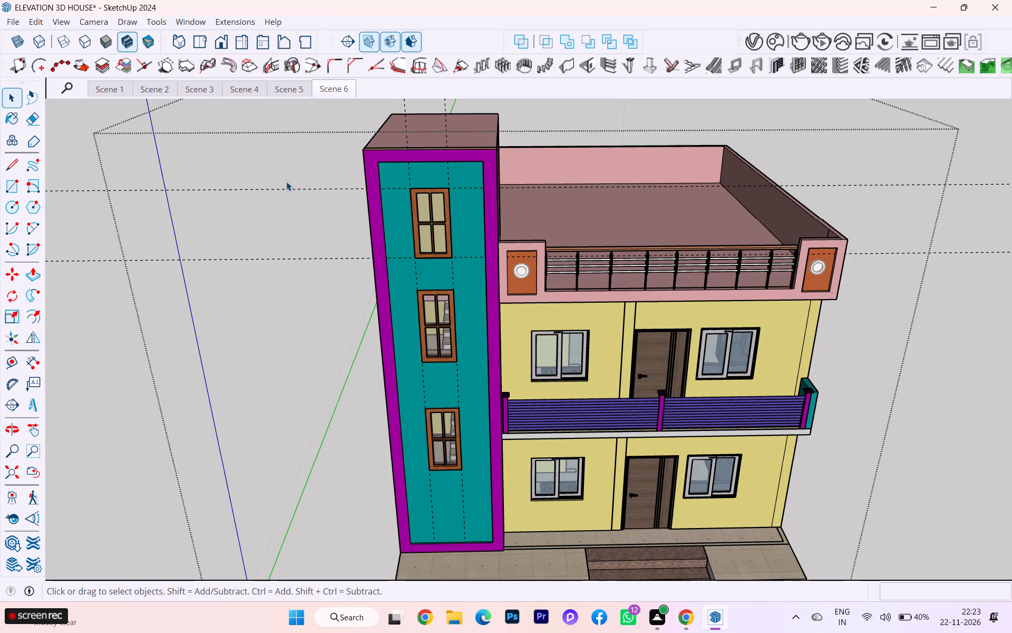
# Inspect the tower's middle window and the staircase behind it, comparing its placement with the neighbouring windows and front facade.
pyautogui.scroll(3, 352, 227)
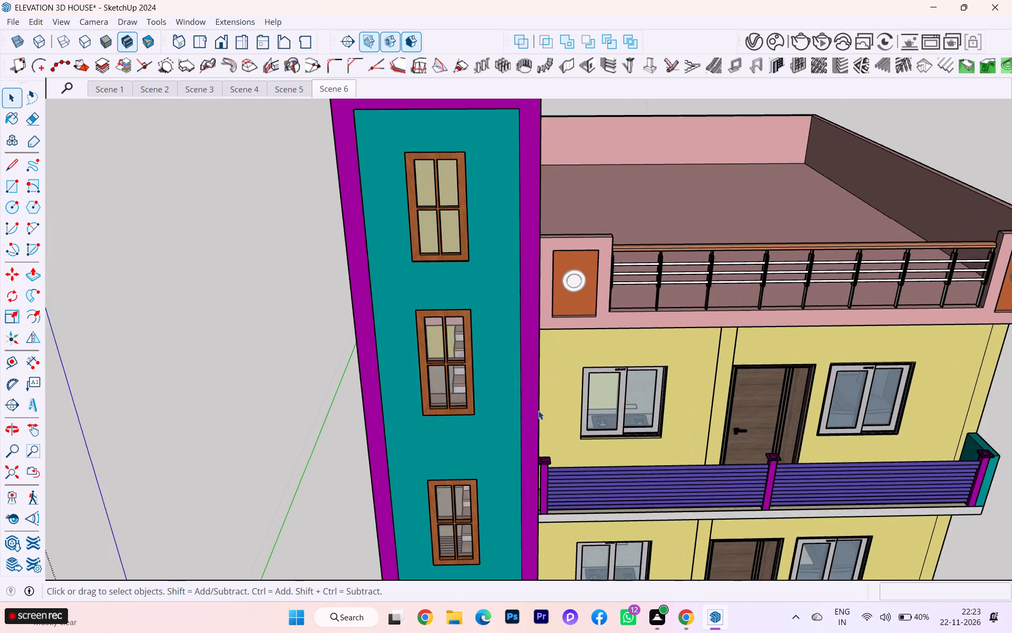
pyautogui.scroll(6, 538, 410)
pyautogui.scroll(-1, 538, 410)
pyautogui.scroll(1, 538, 410)
pyautogui.scroll(-1, 511, 346)
pyautogui.moveTo(506, 344); pyautogui.dragTo(359, 293, button='middle')
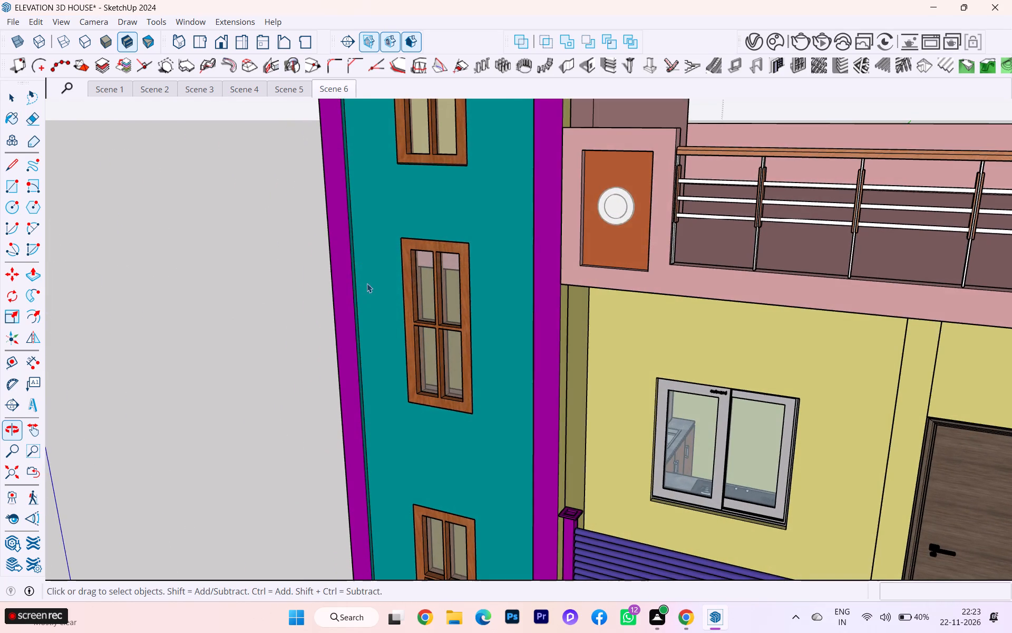
pyautogui.scroll(10, 431, 272)
pyautogui.scroll(-1, 448, 266)
pyautogui.scroll(1, 451, 265)
pyautogui.scroll(-1, 460, 263)
pyautogui.moveTo(463, 262); pyautogui.dragTo(582, 181, button='middle')
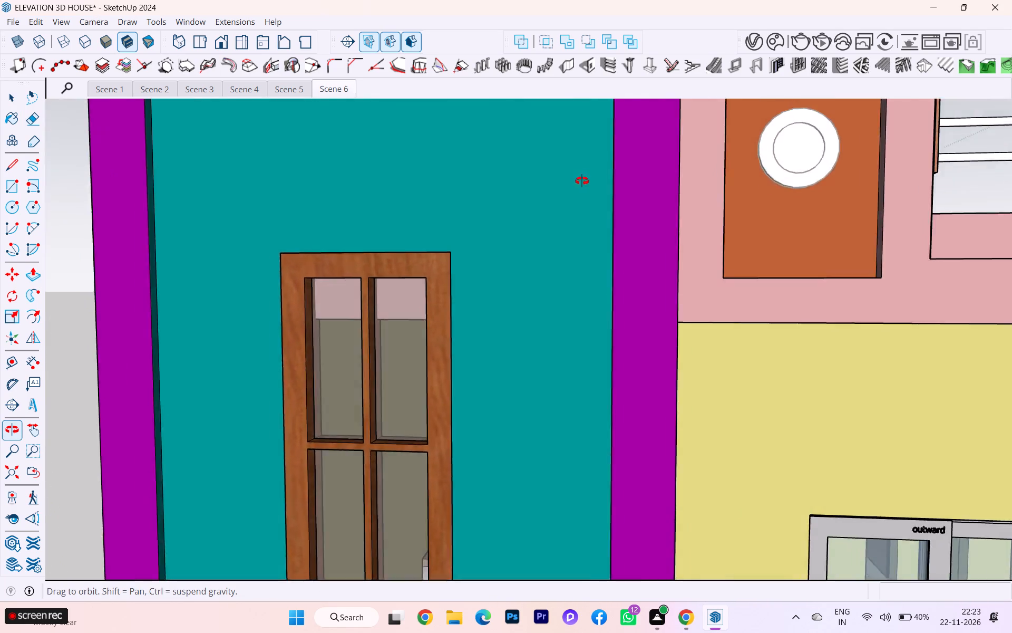
pyautogui.moveTo(582, 181); pyautogui.dragTo(592, 172, button='middle')
pyautogui.scroll(2, 438, 295)
pyautogui.scroll(-4, 429, 307)
pyautogui.scroll(1, 433, 305)
pyautogui.moveTo(442, 290); pyautogui.dragTo(526, 182, button='middle')
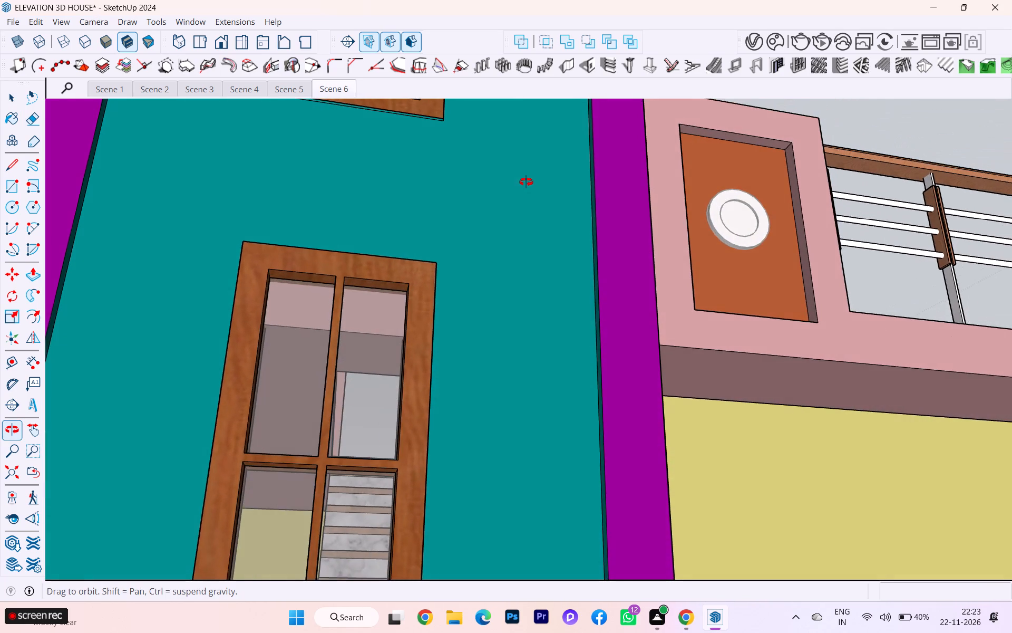
pyautogui.moveTo(526, 182); pyautogui.dragTo(576, 287, button='middle')
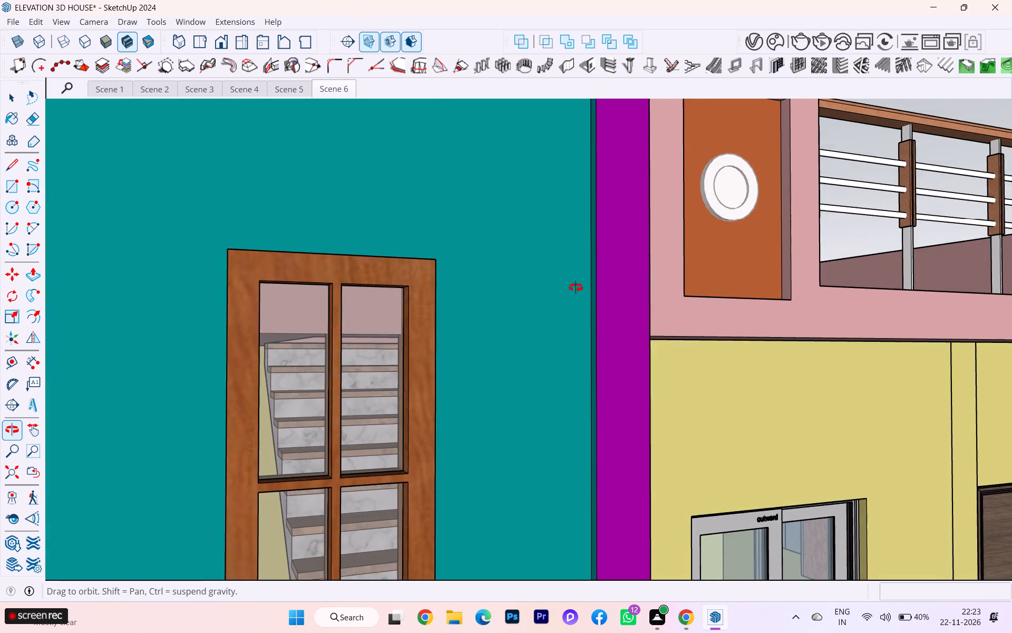
pyautogui.moveTo(576, 287); pyautogui.dragTo(369, 277, button='middle')
pyautogui.scroll(-3, 359, 287)
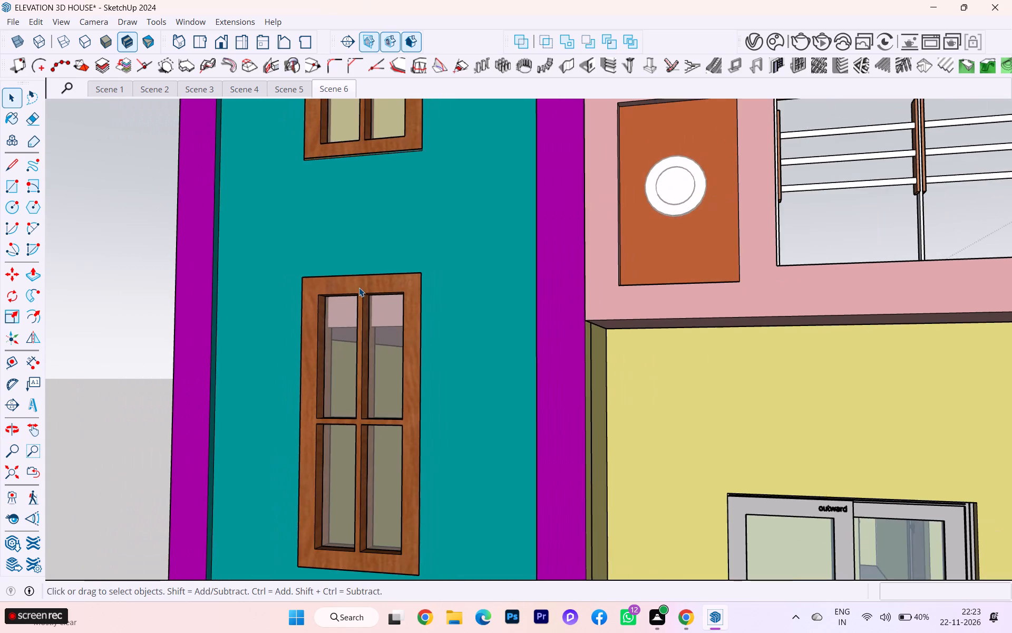
pyautogui.scroll(-4, 367, 284)
pyautogui.moveTo(387, 300); pyautogui.dragTo(471, 446, button='middle')
pyautogui.scroll(-3, 461, 320)
pyautogui.scroll(2, 461, 320)
pyautogui.scroll(-1, 461, 320)
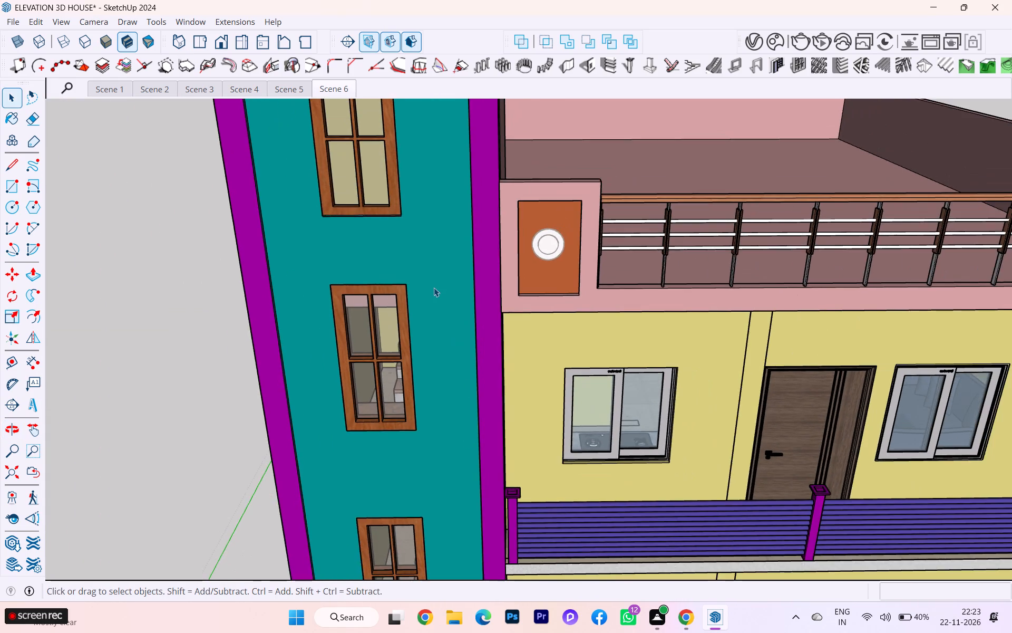
pyautogui.scroll(-1, 434, 287)
pyautogui.scroll(2, 434, 287)
pyautogui.scroll(-3, 434, 287)
pyautogui.scroll(1, 434, 287)
pyautogui.scroll(-6, 289, 280)
pyautogui.scroll(1, 474, 250)
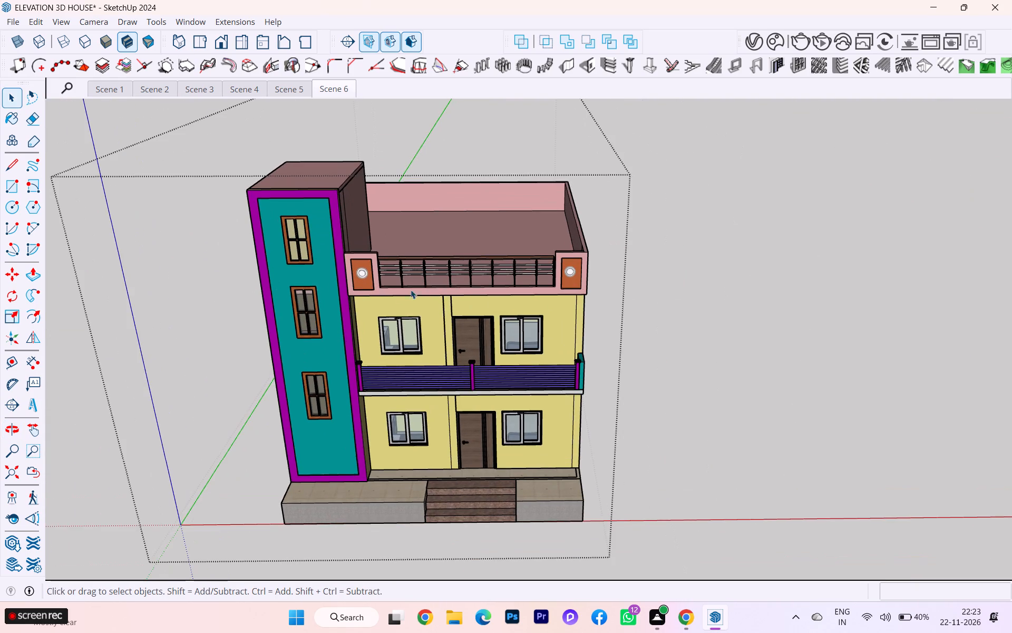
# Remove the tower's middle wooden window from its opening.
pyautogui.scroll(3, 358, 302)
pyautogui.click(295, 313)
pyautogui.scroll(2, 287, 322)
pyautogui.scroll(-1, 287, 323)
pyautogui.scroll(1, 287, 325)
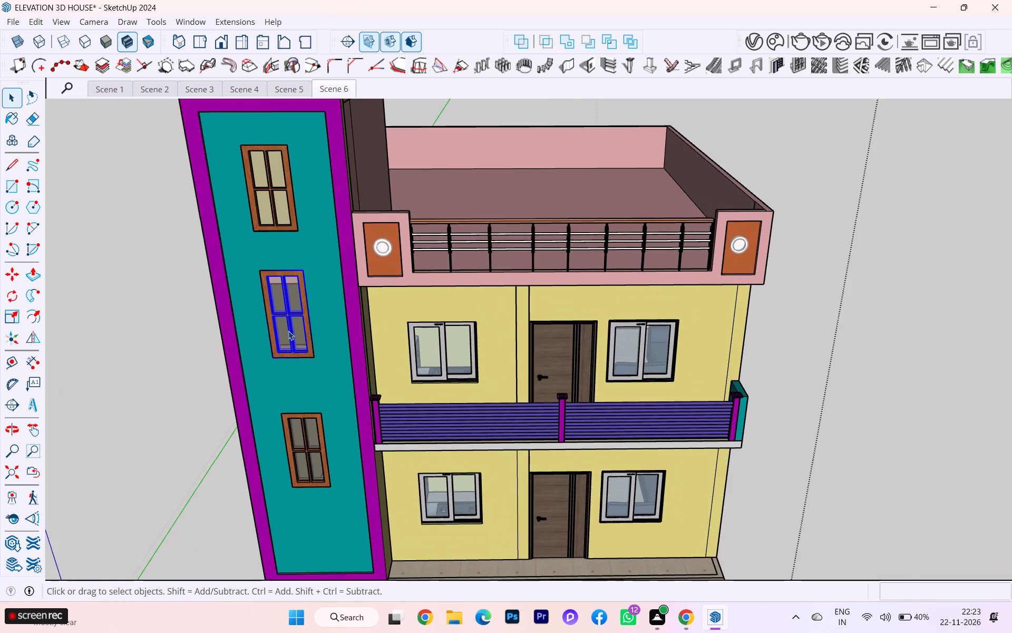
pyautogui.scroll(4, 289, 318)
pyautogui.rightClick(293, 358)
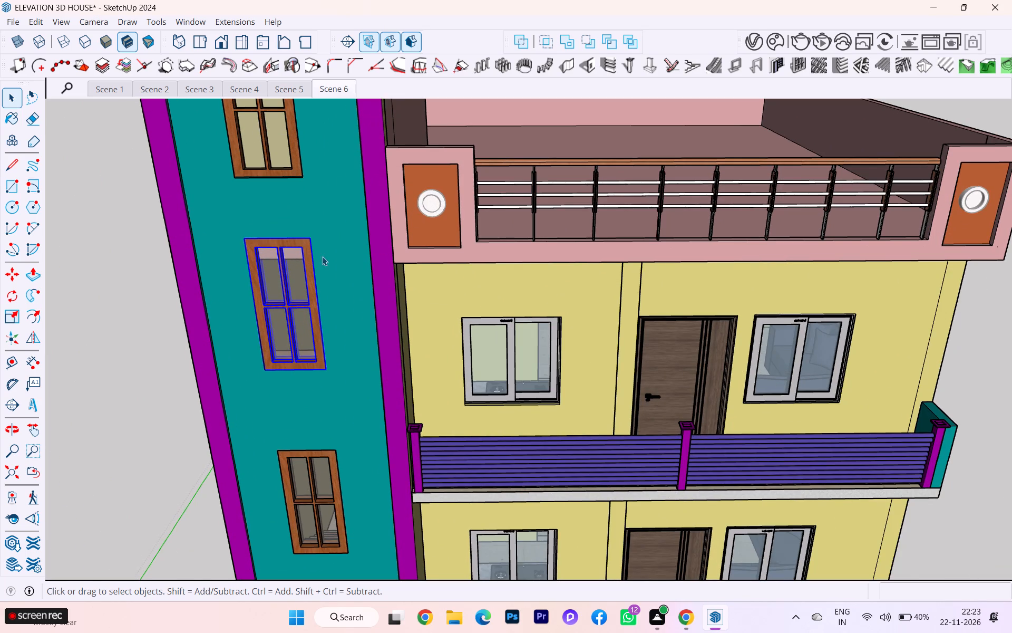
pyautogui.click(340, 191)
# Open the teal tower wall for editing and push the middle opening's sill face down about 5 3/16".
pyautogui.scroll(3, 288, 330)
pyautogui.scroll(1, 300, 386)
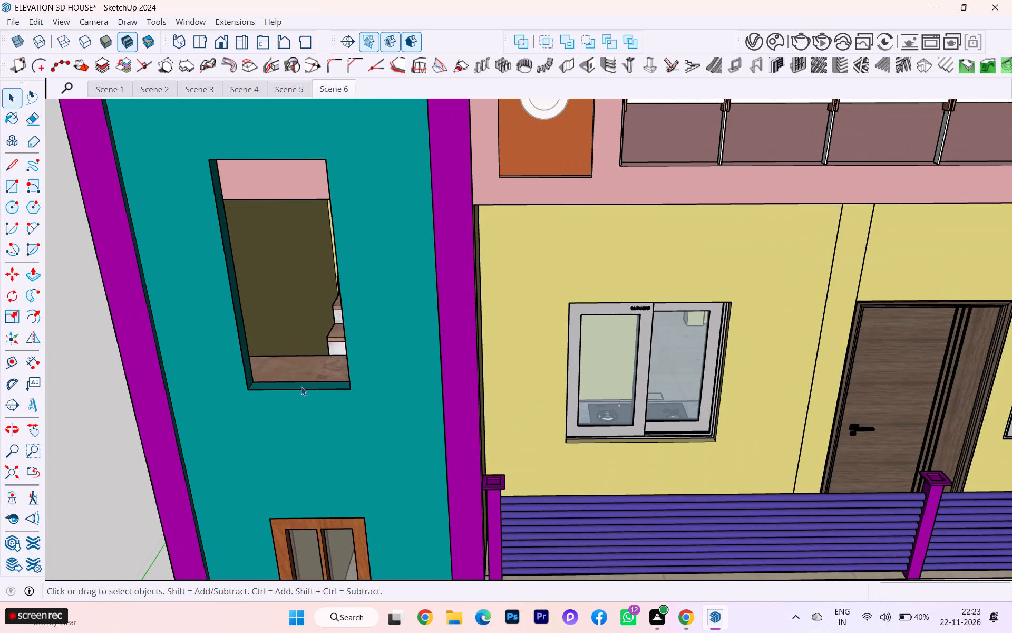
pyautogui.moveTo(306, 383); pyautogui.dragTo(298, 445, button='middle')
pyautogui.scroll(1, 283, 334)
pyautogui.scroll(-1, 283, 334)
pyautogui.scroll(3, 283, 334)
pyautogui.click(295, 370)
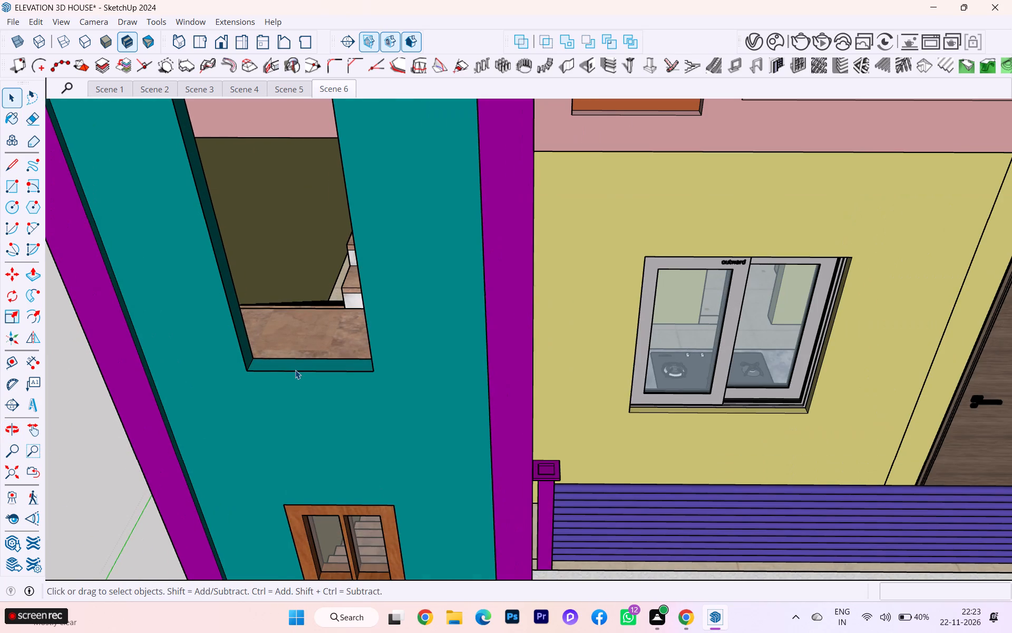
pyautogui.doubleClick(299, 367)
pyautogui.click(302, 364)
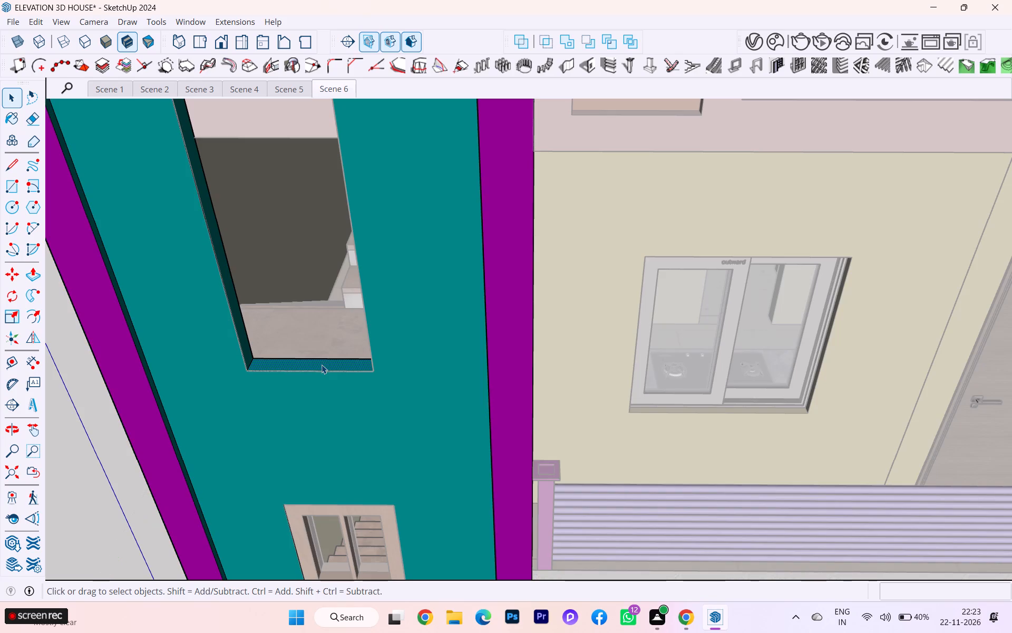
pyautogui.press('p')
pyautogui.click(322, 365)
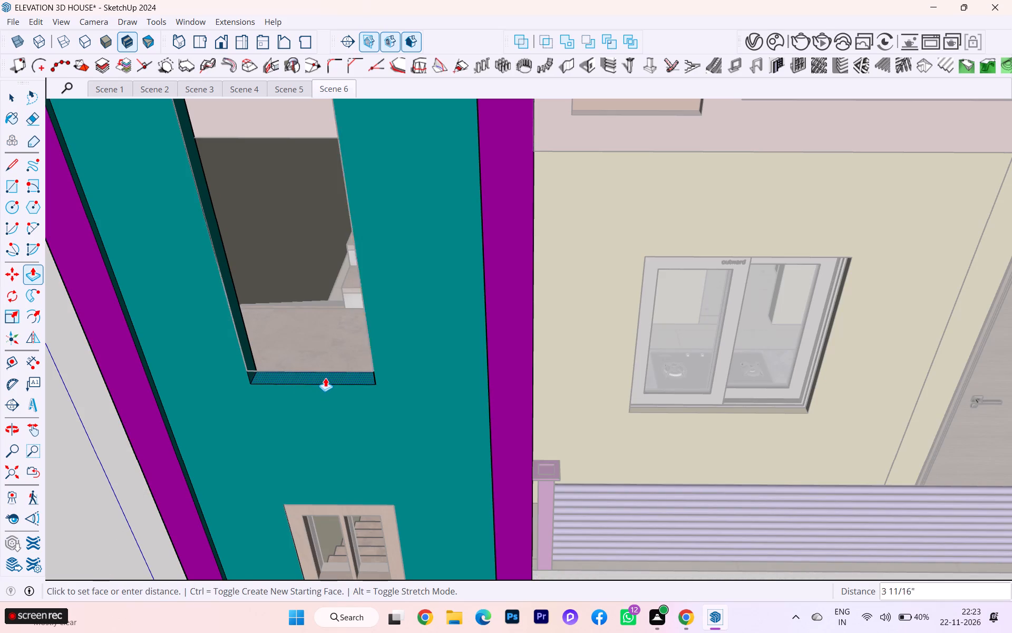
pyautogui.click(326, 382)
# Pull the middle opening's top face down about 10 7/8" to lower its head.
pyautogui.scroll(1, 364, 410)
pyautogui.scroll(-2, 371, 415)
pyautogui.scroll(1, 381, 420)
pyautogui.scroll(-4, 384, 422)
pyautogui.moveTo(390, 418); pyautogui.dragTo(504, 409, button='middle')
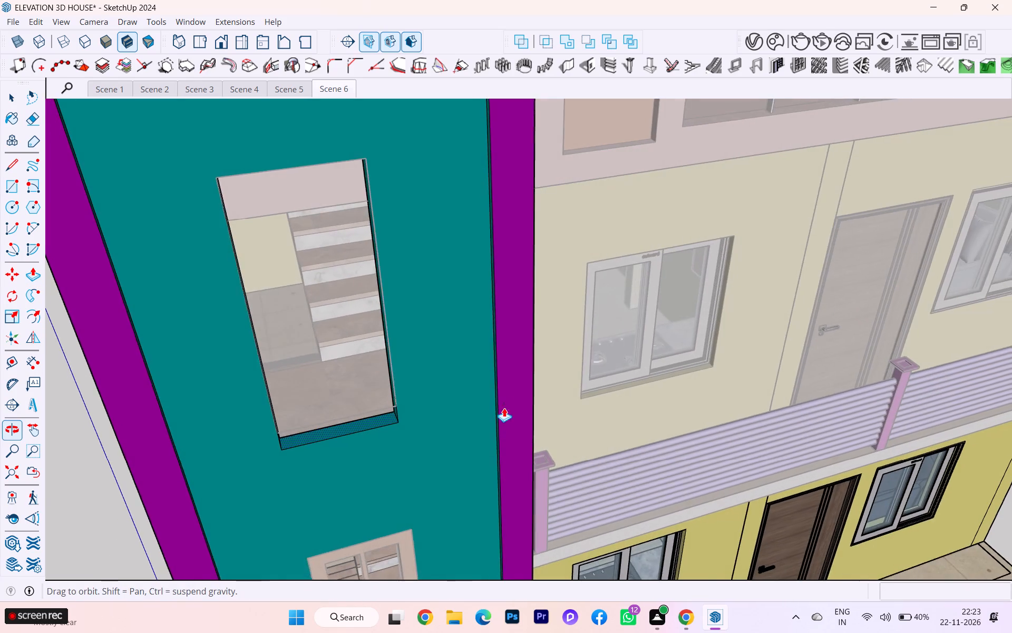
pyautogui.scroll(-2, 505, 402)
pyautogui.moveTo(495, 398); pyautogui.dragTo(494, 267, button='middle')
pyautogui.scroll(4, 358, 206)
pyautogui.scroll(-3, 365, 227)
pyautogui.moveTo(369, 215); pyautogui.dragTo(410, 124, button='middle')
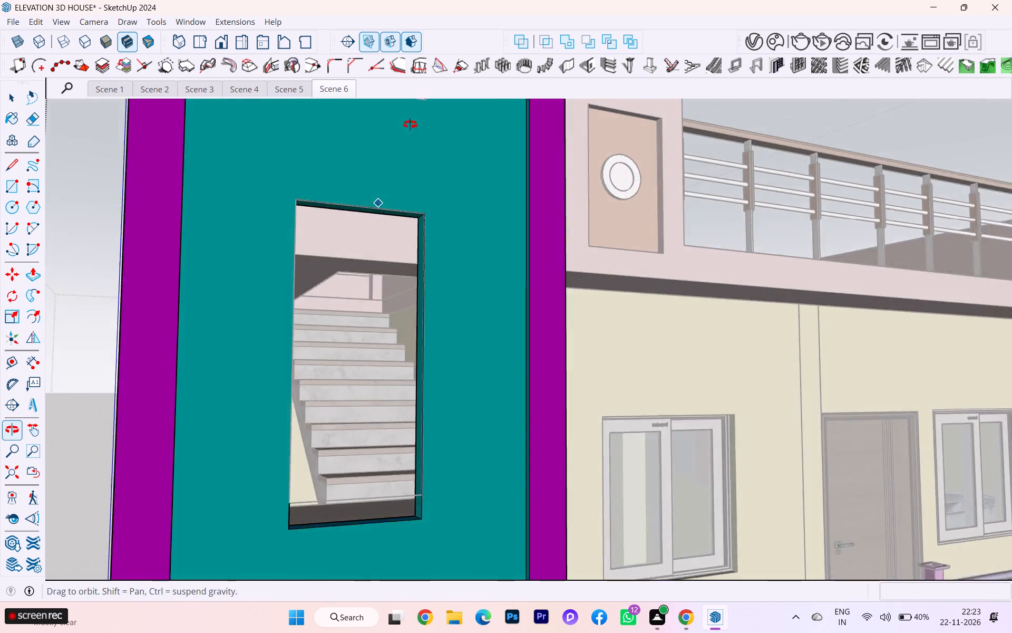
pyautogui.moveTo(410, 124); pyautogui.dragTo(447, 99, button='middle')
pyautogui.scroll(5, 377, 281)
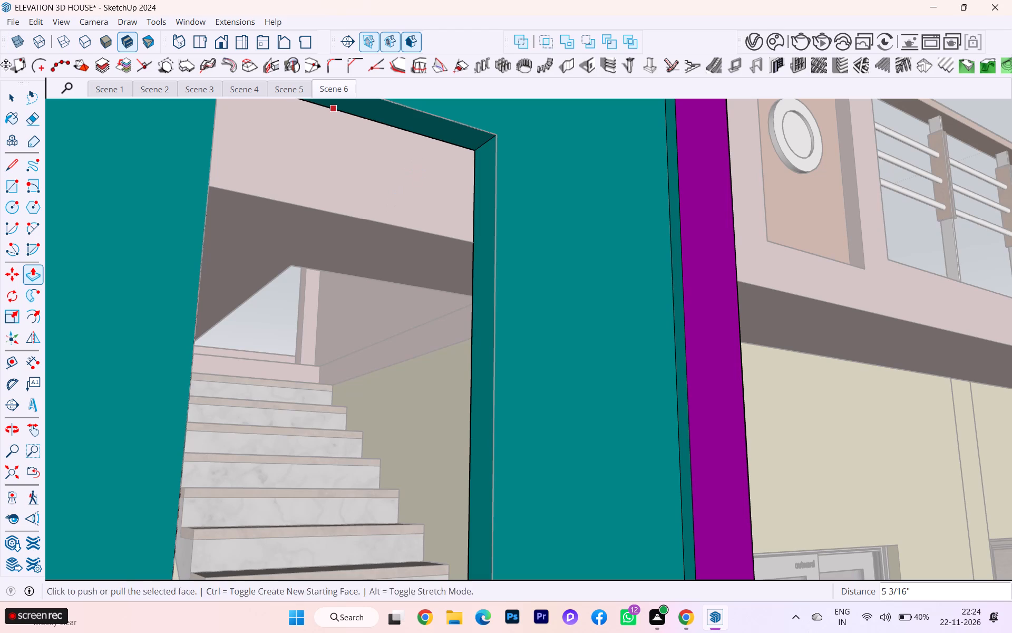
pyautogui.click(4, 101)
pyautogui.click(444, 127)
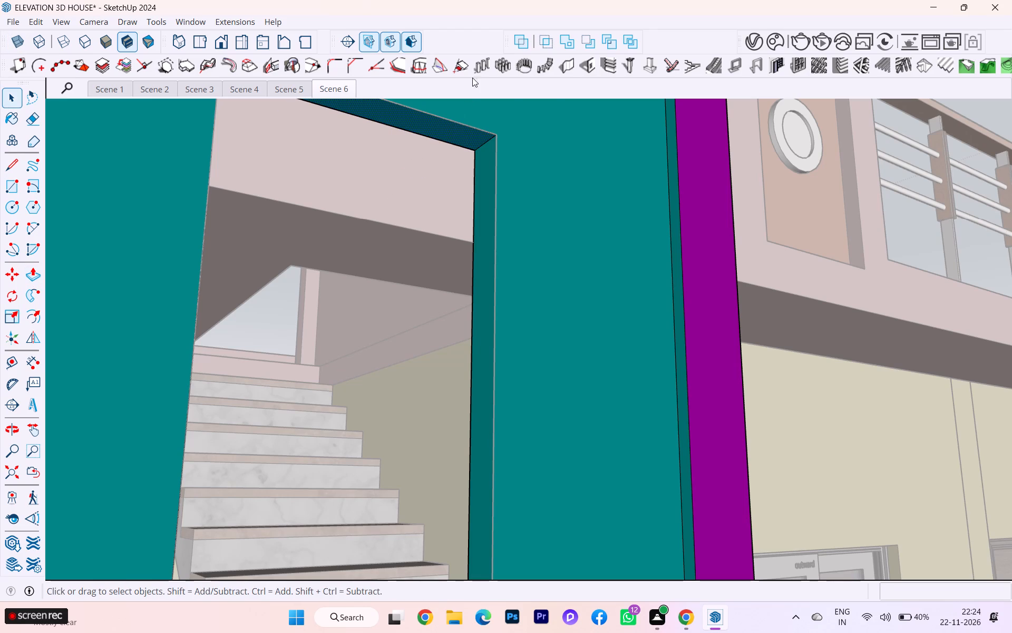
pyautogui.press('p')
pyautogui.click(548, 86)
pyautogui.click(462, 137)
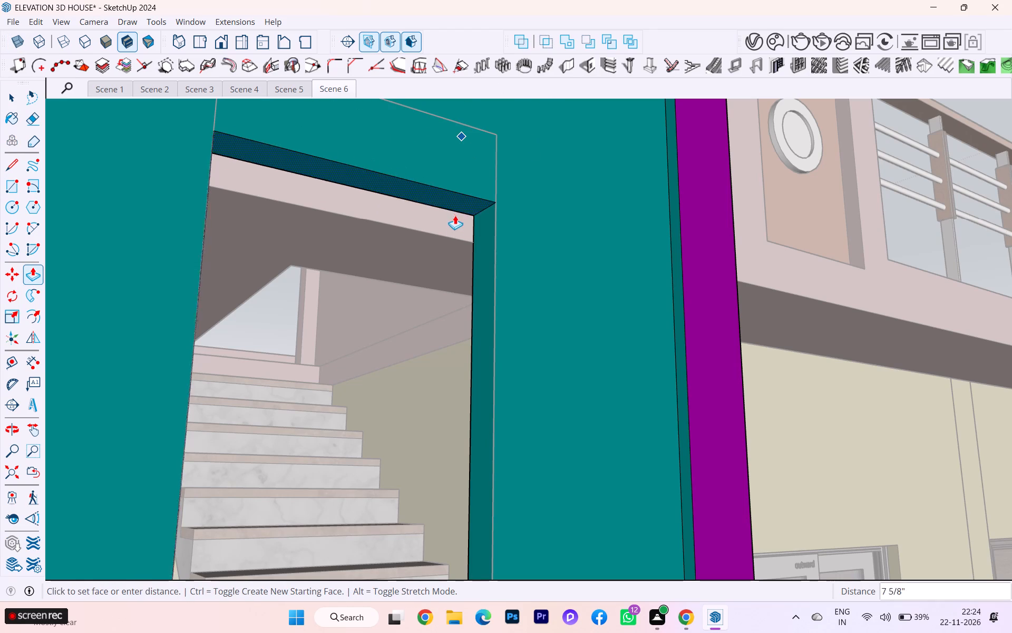
pyautogui.click(485, 234)
pyautogui.scroll(-4, 596, 159)
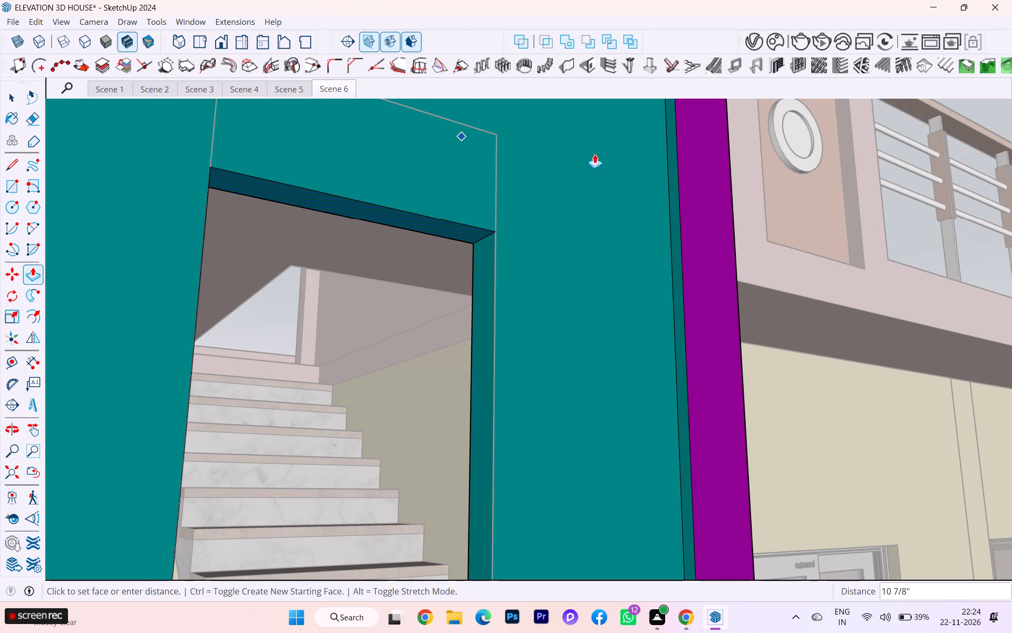
pyautogui.scroll(-3, 595, 154)
pyautogui.scroll(1, 593, 156)
pyautogui.scroll(-5, 589, 159)
pyautogui.scroll(3, 455, 180)
pyautogui.scroll(-12, 455, 180)
pyautogui.moveTo(533, 210); pyautogui.dragTo(464, 279, button='middle')
pyautogui.scroll(-4, 417, 238)
pyautogui.scroll(3, 417, 238)
pyautogui.scroll(-1, 417, 238)
pyautogui.click(1, 98)
pyautogui.click(131, 178)
# Erase the three leftover outline edges above the tower's lowered middle opening on the teal wall.
pyautogui.scroll(-1, 209, 196)
pyautogui.scroll(2, 210, 196)
pyautogui.scroll(-1, 214, 196)
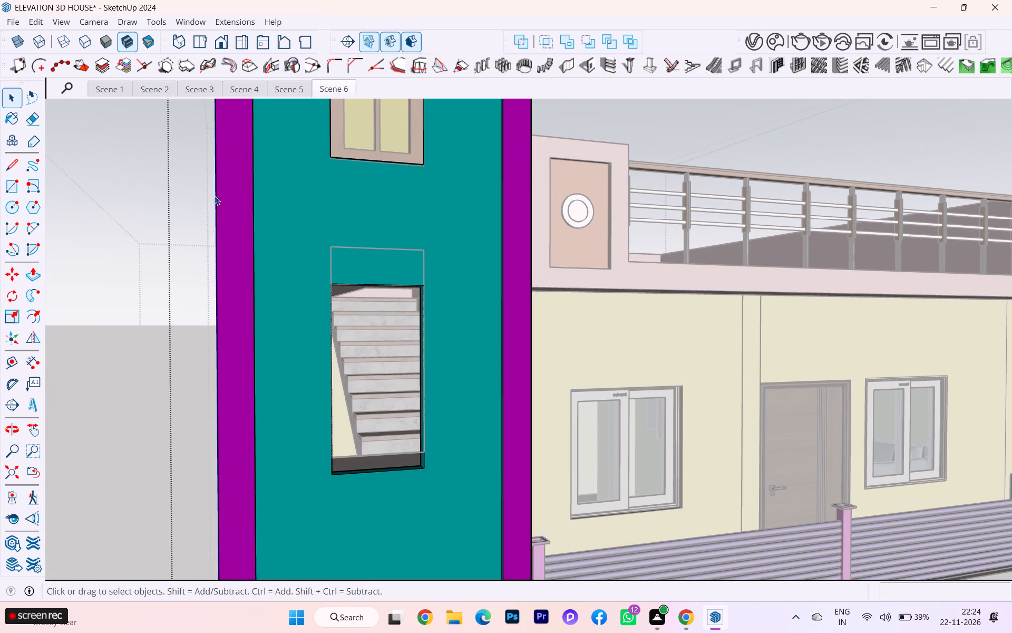
pyautogui.scroll(-2, 215, 196)
pyautogui.scroll(1, 346, 193)
pyautogui.scroll(-3, 346, 193)
pyautogui.scroll(2, 361, 207)
pyautogui.scroll(-3, 362, 207)
pyautogui.moveTo(363, 237); pyautogui.dragTo(352, 249, button='middle')
pyautogui.scroll(3, 354, 251)
pyautogui.scroll(-1, 355, 250)
pyautogui.scroll(3, 355, 250)
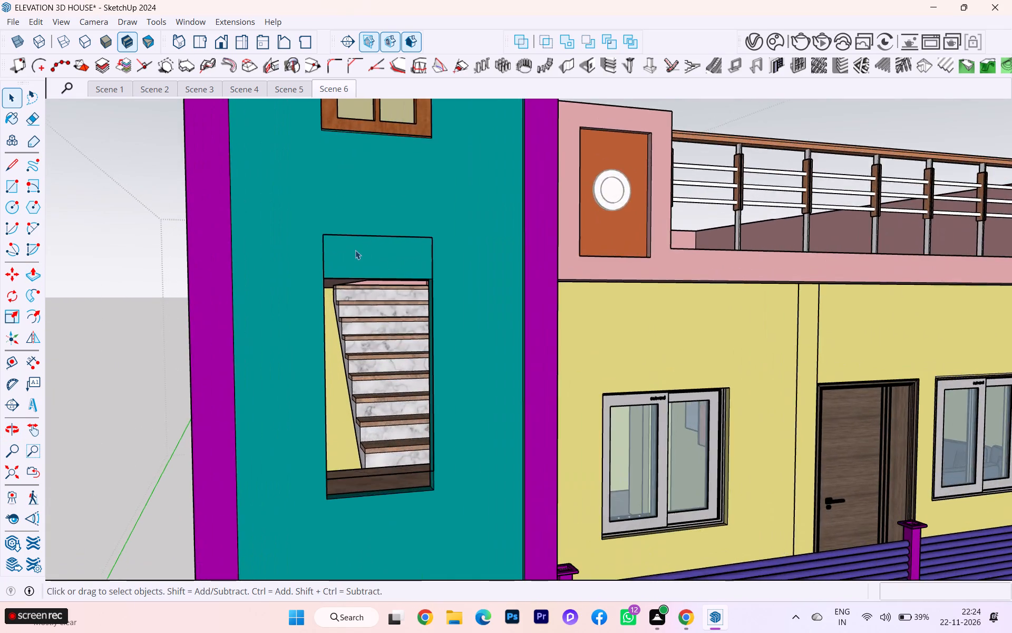
pyautogui.scroll(4, 355, 250)
pyautogui.scroll(-1, 364, 229)
pyautogui.scroll(2, 364, 229)
pyautogui.scroll(-2, 364, 229)
pyautogui.scroll(1, 364, 229)
pyautogui.click(362, 237)
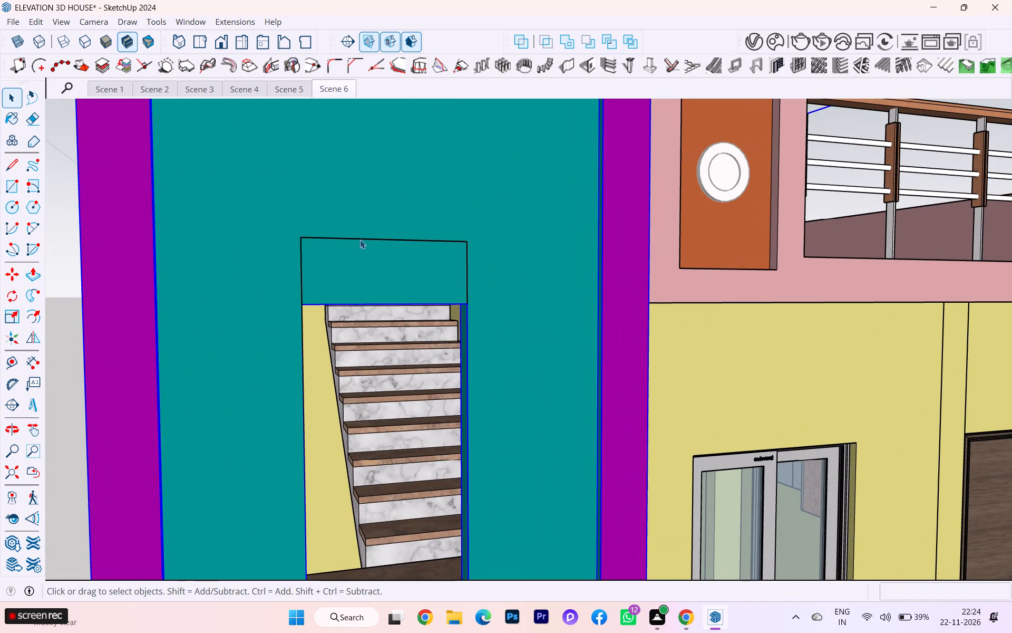
pyautogui.doubleClick(360, 239)
pyautogui.press('Delete')
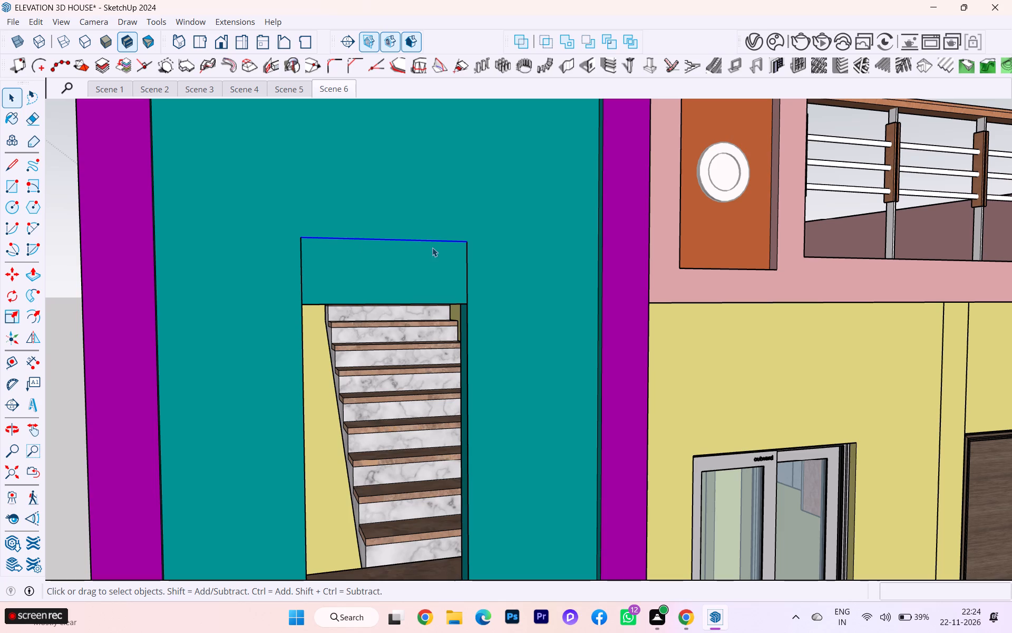
pyautogui.click(468, 265)
pyautogui.press('Delete')
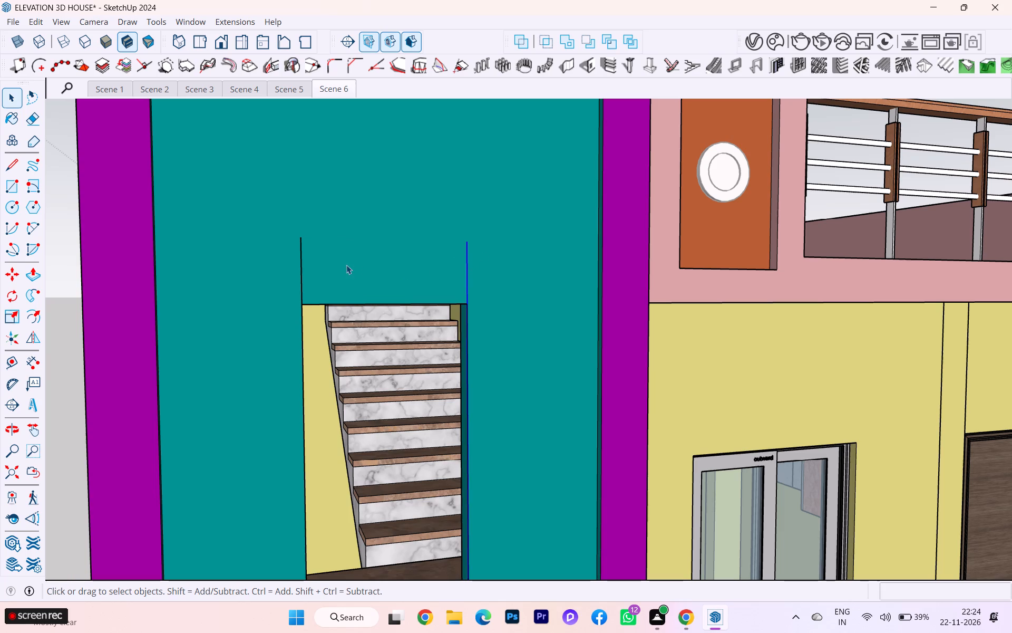
pyautogui.click(302, 271)
pyautogui.press('Delete')
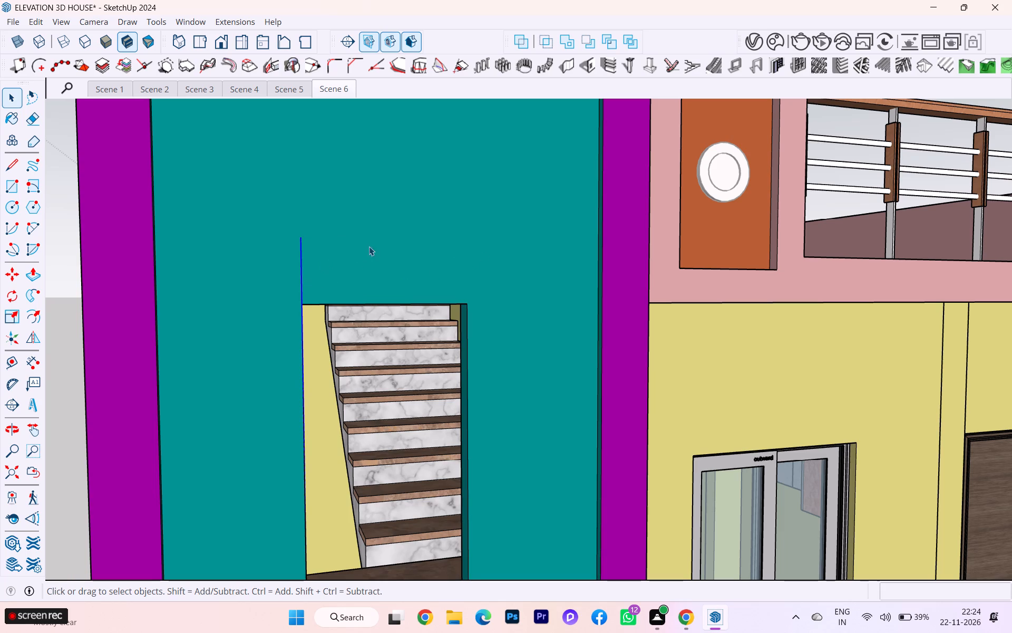
# Restore the hidden wooden window in the tower's middle opening.
pyautogui.scroll(-3, 427, 231)
pyautogui.scroll(1, 514, 228)
pyautogui.scroll(-2, 515, 227)
pyautogui.moveTo(534, 210); pyautogui.dragTo(382, 254, button='middle')
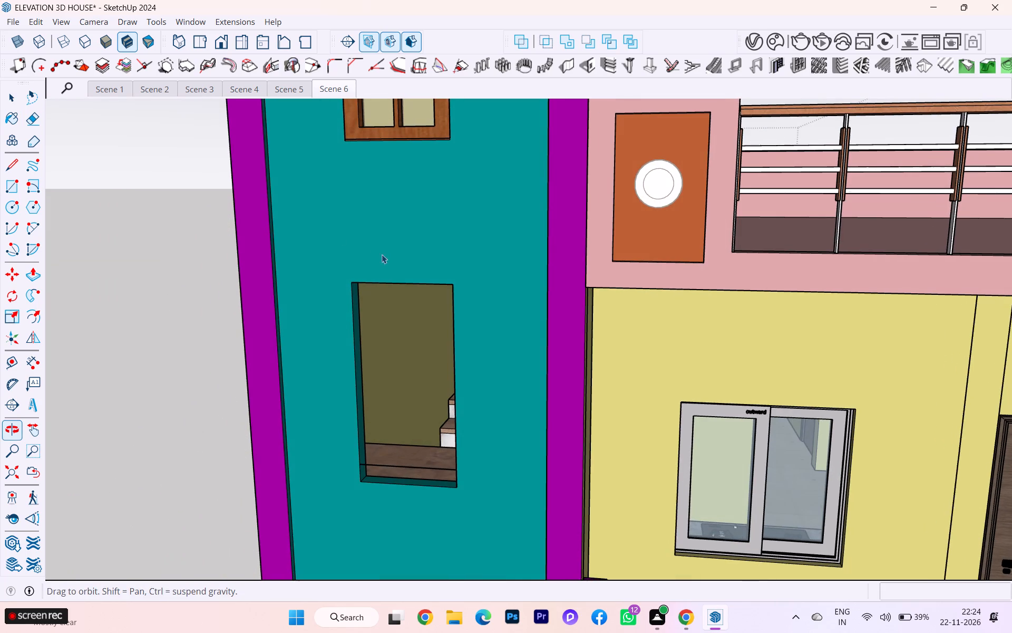
pyautogui.scroll(2, 400, 254)
pyautogui.press('u')
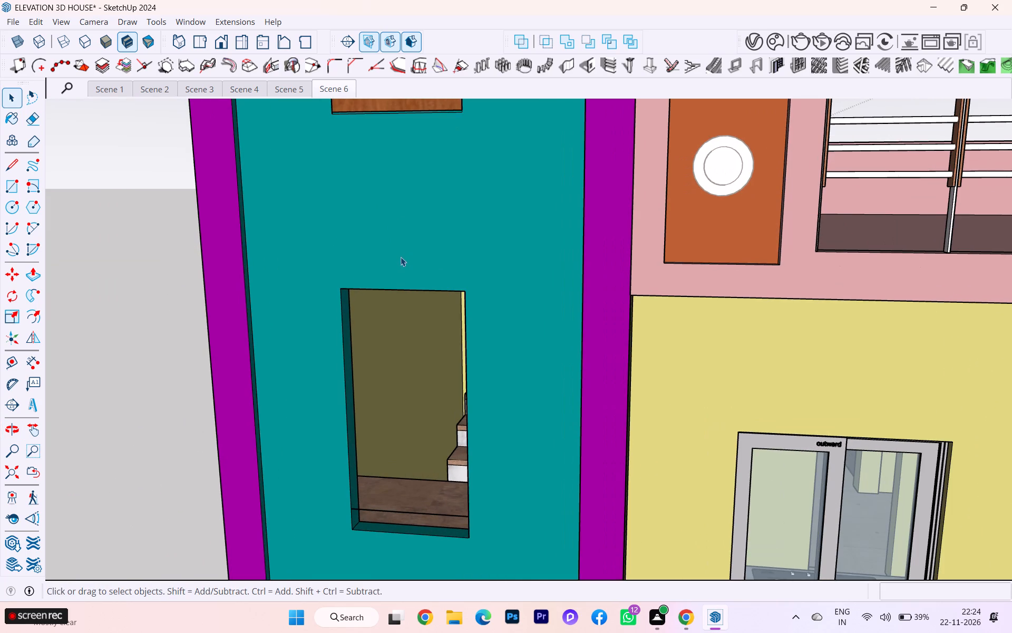
# Move the tower's middle wooden window down about 5 9/16" to the lowered sill of its opening.
pyautogui.click(408, 500)
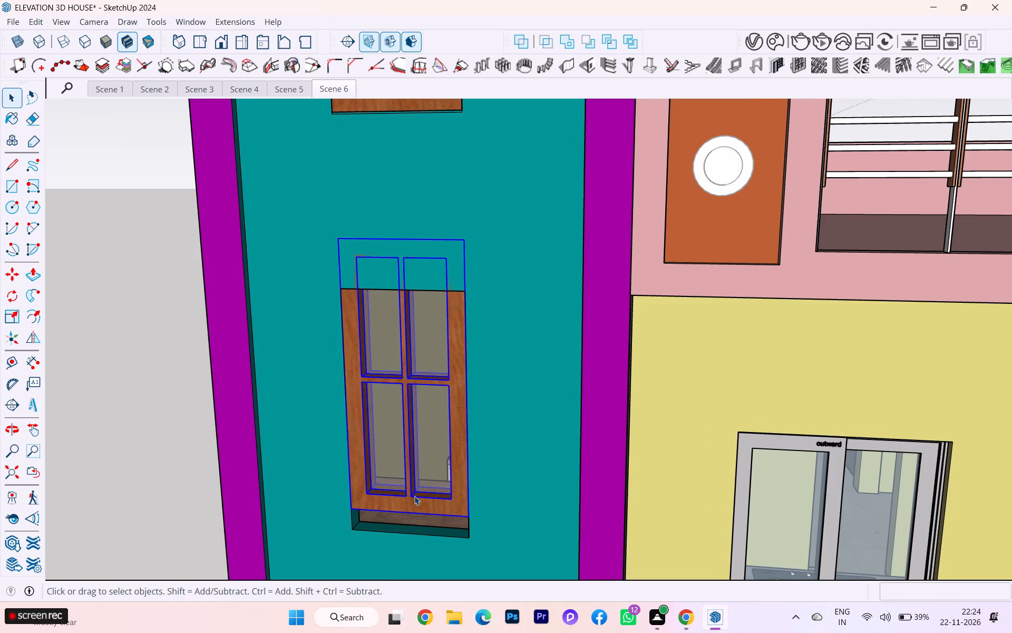
pyautogui.press('m')
pyautogui.scroll(2, 458, 507)
pyautogui.click(474, 518)
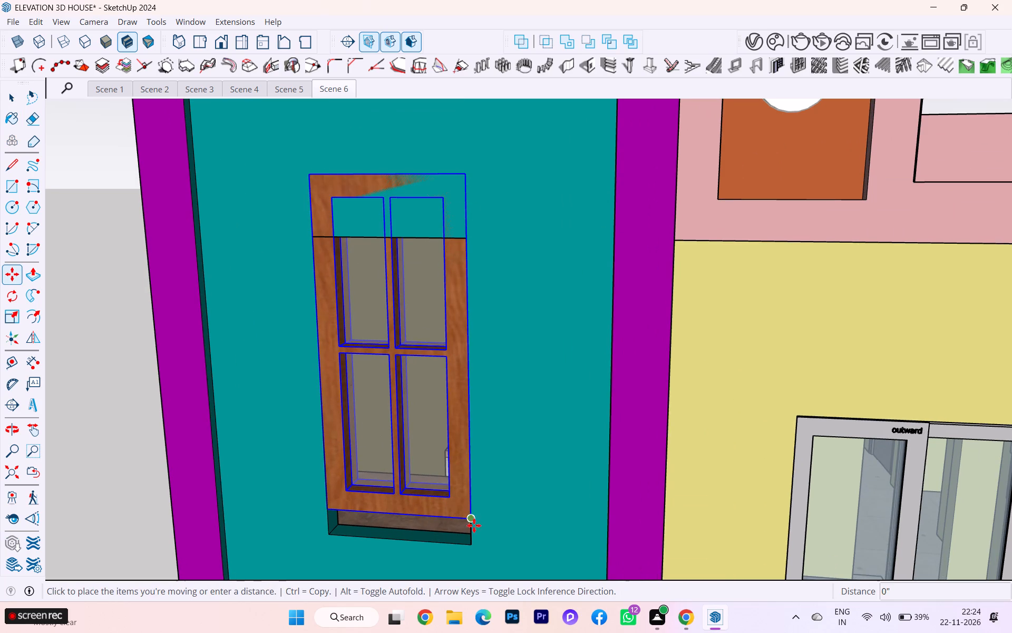
pyautogui.click(477, 548)
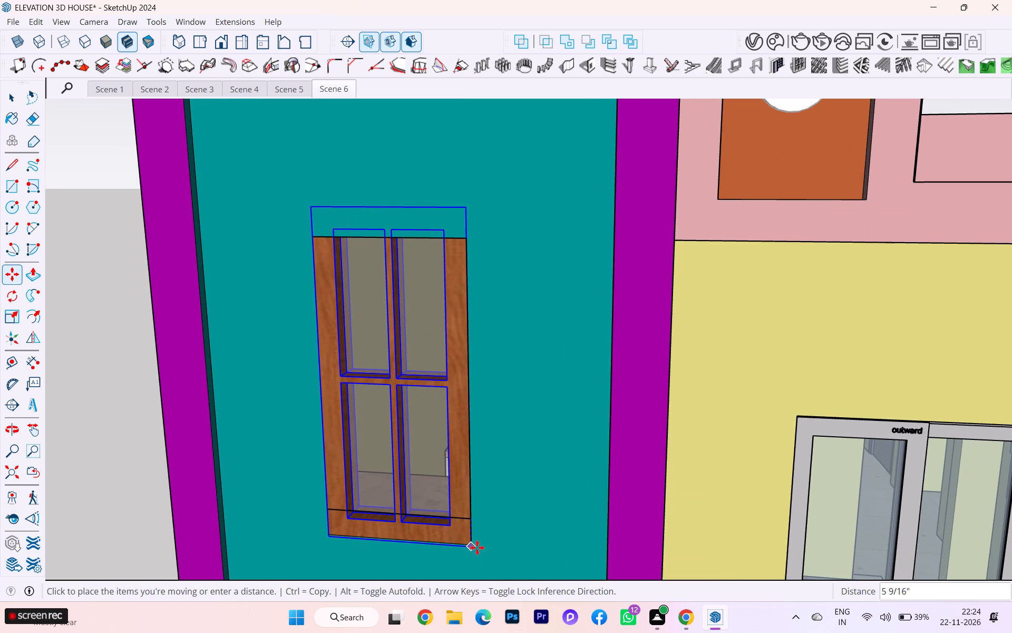
# Scale the middle wooden window's height from the top to about 0.91 to match the opening's lowered head.
pyautogui.press('s')
pyautogui.scroll(2, 406, 229)
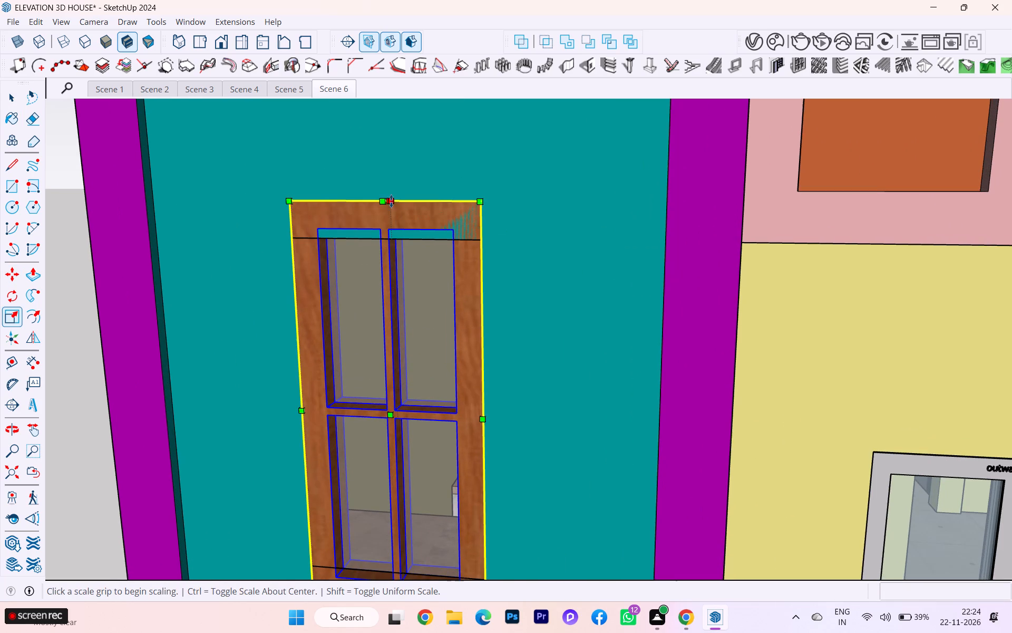
pyautogui.click(389, 204)
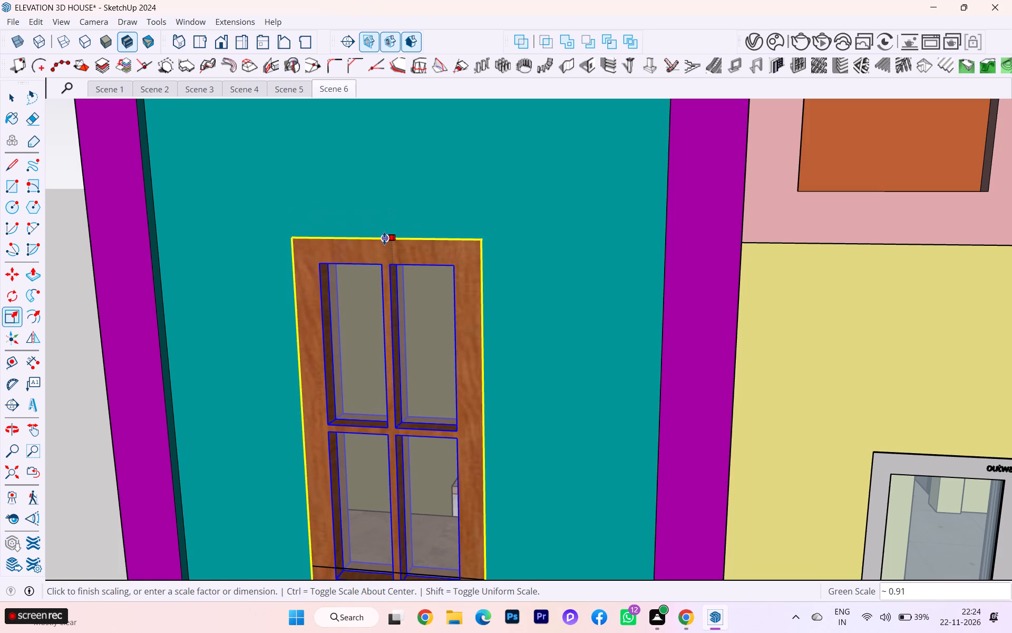
pyautogui.click(384, 239)
# Examine how the resized middle window fits its opening, especially along the sill and lower corners, and clear the selection.
pyautogui.scroll(-6, 467, 191)
pyautogui.scroll(2, 476, 191)
pyautogui.scroll(-3, 476, 191)
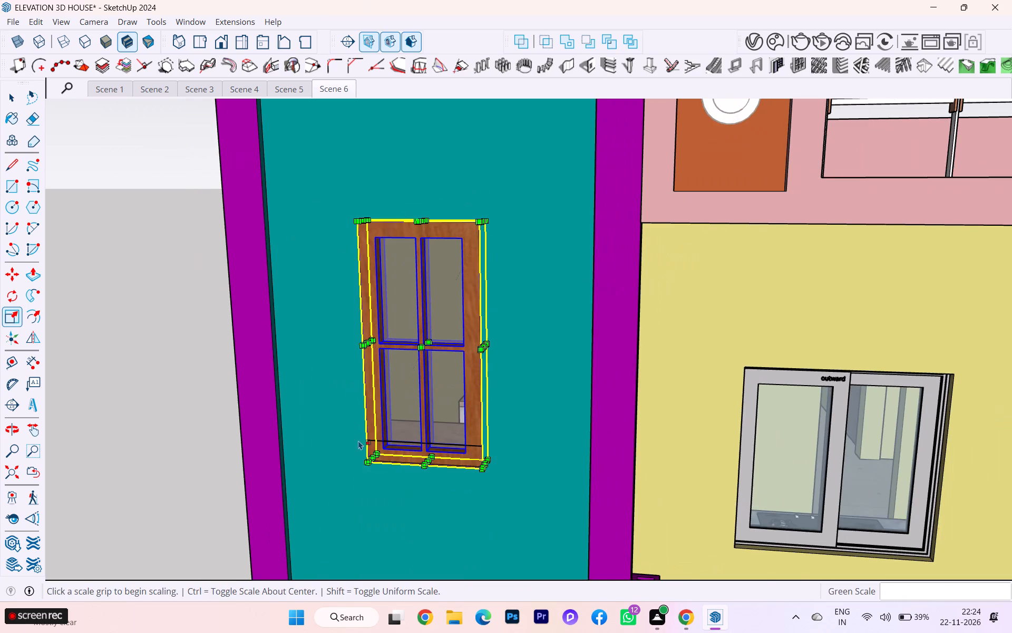
pyautogui.scroll(5, 376, 468)
pyautogui.scroll(-1, 503, 468)
pyautogui.moveTo(492, 478); pyautogui.dragTo(529, 499, button='middle')
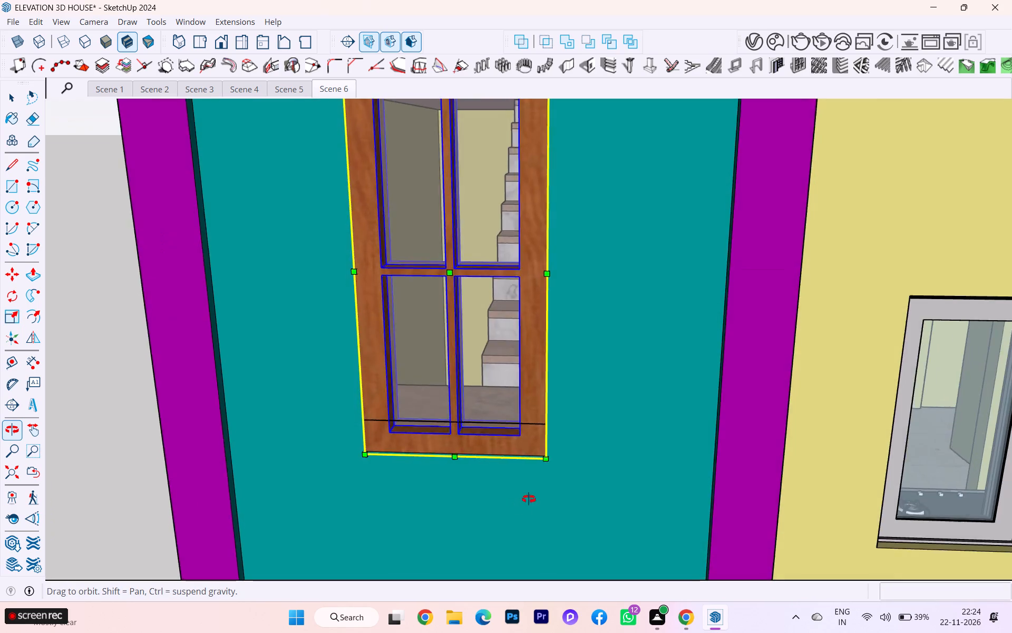
pyautogui.moveTo(529, 499); pyautogui.dragTo(564, 466, button='middle')
pyautogui.scroll(7, 553, 439)
pyautogui.scroll(-1, 546, 450)
pyautogui.scroll(7, 546, 450)
pyautogui.scroll(-1, 550, 447)
pyautogui.scroll(1, 552, 440)
pyautogui.scroll(-3, 561, 419)
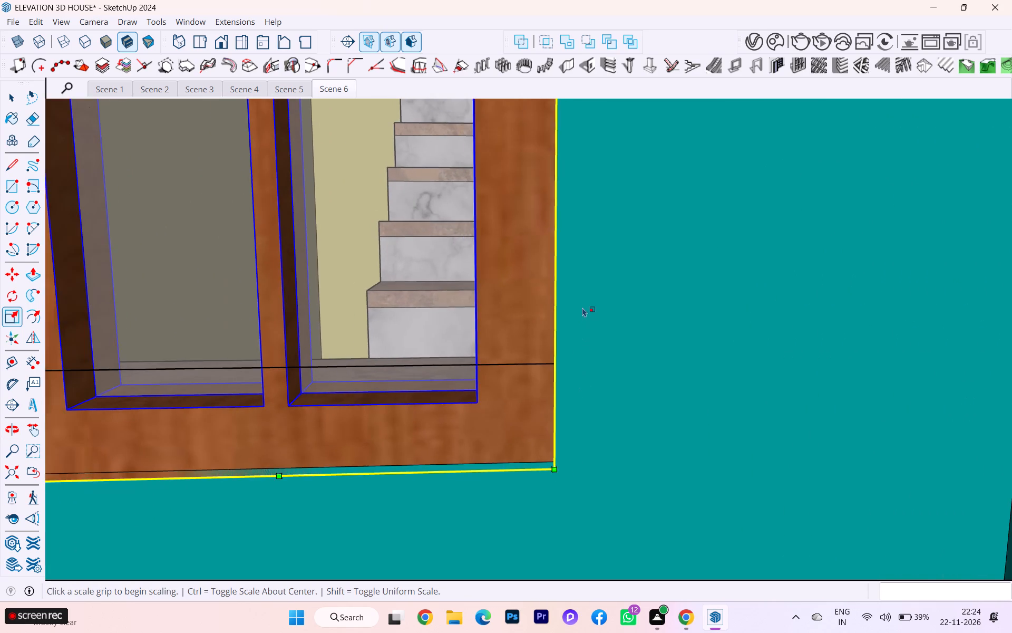
pyautogui.scroll(-1, 583, 304)
pyautogui.scroll(1, 583, 304)
pyautogui.scroll(-2, 583, 304)
pyautogui.scroll(3, 583, 304)
pyautogui.scroll(-13, 583, 304)
pyautogui.scroll(1, 556, 331)
pyautogui.scroll(-5, 556, 331)
pyautogui.scroll(1, 556, 332)
pyautogui.scroll(-4, 556, 332)
pyautogui.scroll(1, 548, 338)
pyautogui.scroll(-4, 548, 338)
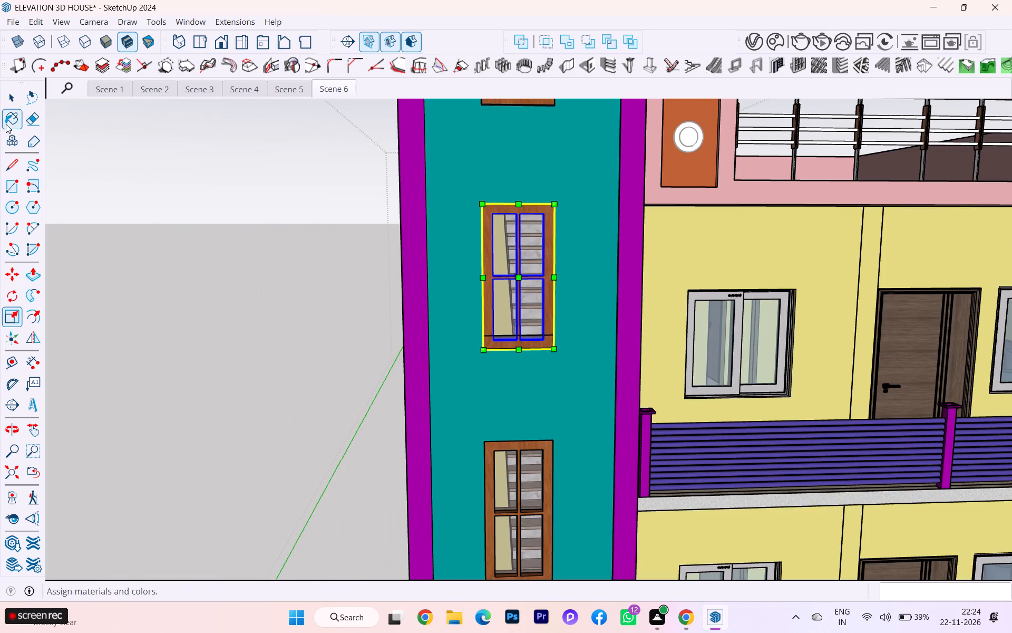
pyautogui.click(13, 99)
pyautogui.click(277, 237)
# Examine the whole house from the front, sides and above, checking the tower windows, parapet, railings and facade.
pyautogui.scroll(-6, 270, 232)
pyautogui.moveTo(267, 206); pyautogui.dragTo(200, 277, button='middle')
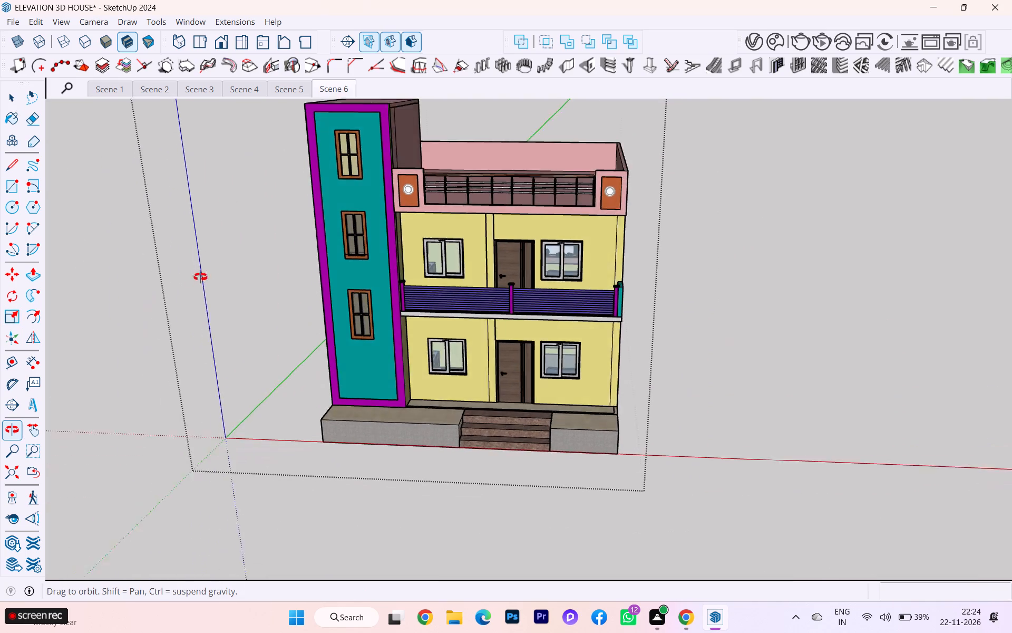
pyautogui.moveTo(200, 277); pyautogui.dragTo(152, 298, button='middle')
pyautogui.scroll(-5, 255, 275)
pyautogui.moveTo(424, 281); pyautogui.dragTo(604, 260, button='middle')
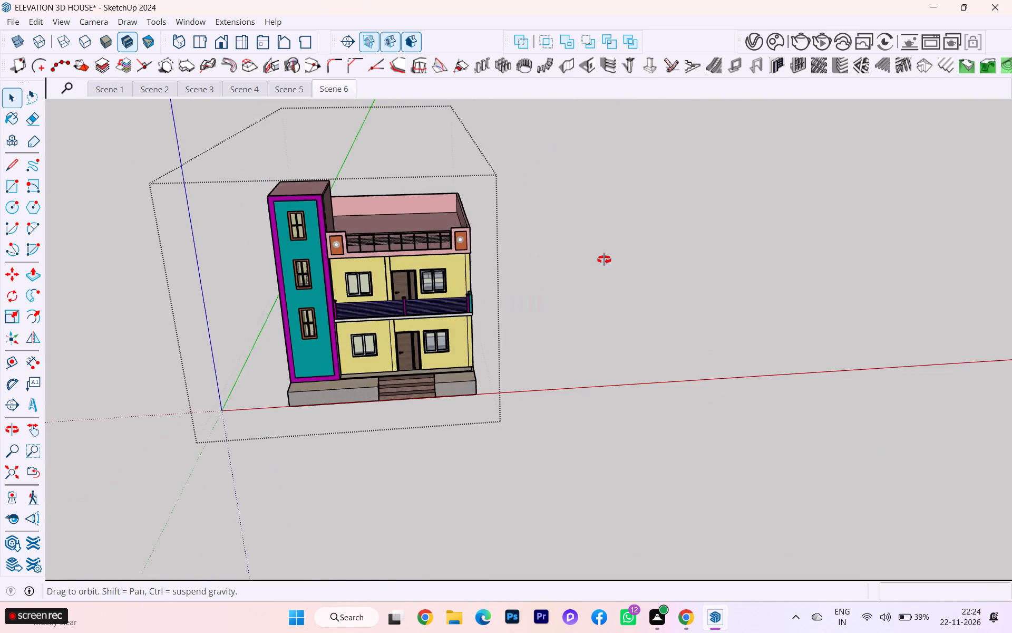
pyautogui.moveTo(604, 260); pyautogui.dragTo(615, 258, button='middle')
pyautogui.click(631, 271)
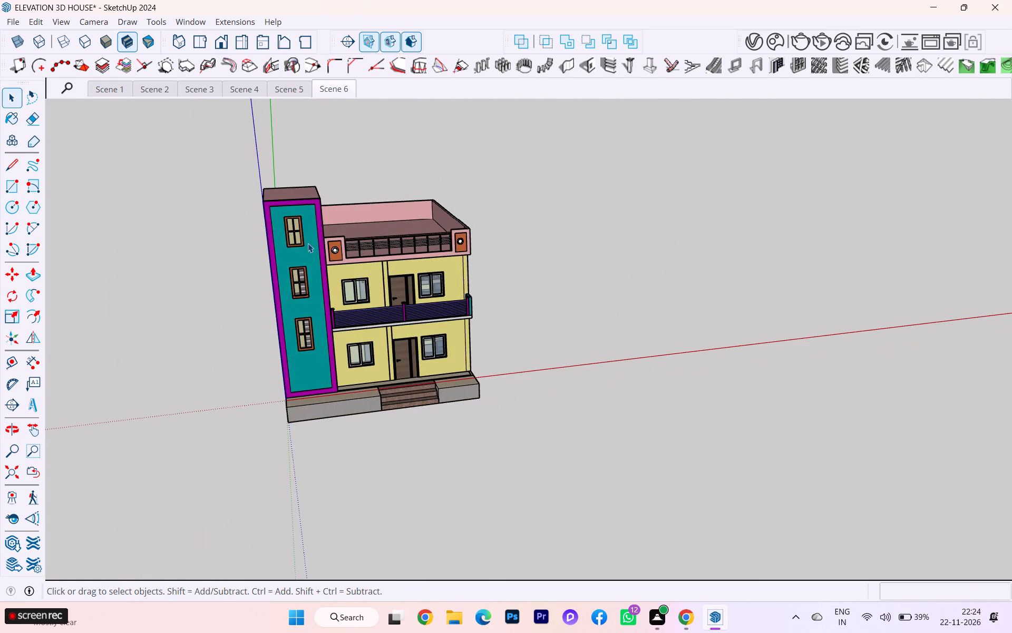
pyautogui.scroll(4, 297, 190)
pyautogui.scroll(-1, 324, 184)
pyautogui.scroll(2, 324, 184)
pyautogui.scroll(-2, 324, 184)
pyautogui.scroll(2, 324, 184)
pyautogui.scroll(-1, 505, 181)
pyautogui.scroll(6, 602, 179)
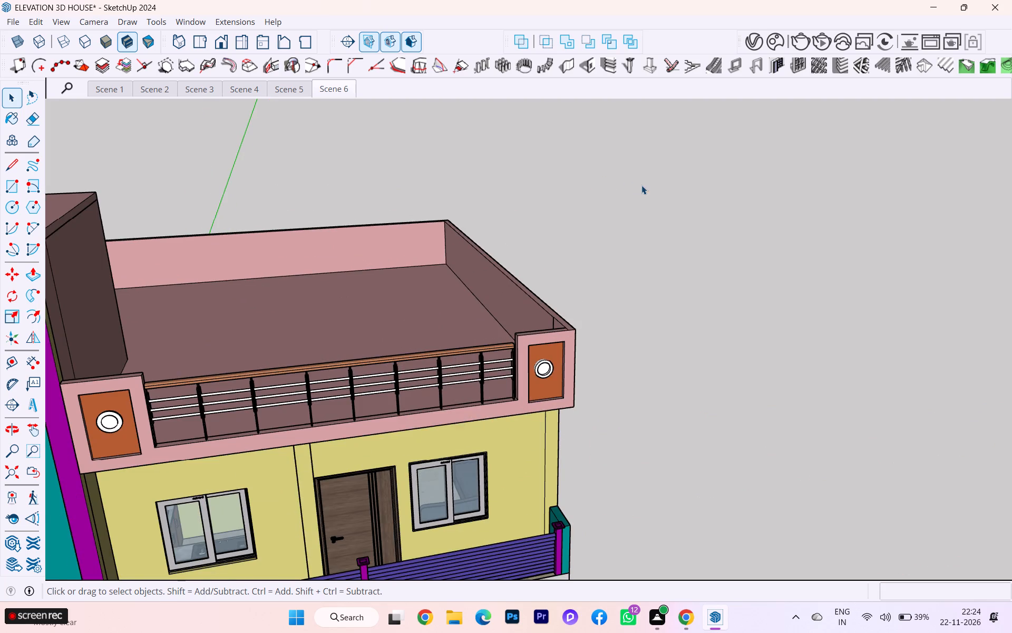
pyautogui.moveTo(635, 188); pyautogui.dragTo(345, 211, button='middle')
pyautogui.scroll(-3, 346, 206)
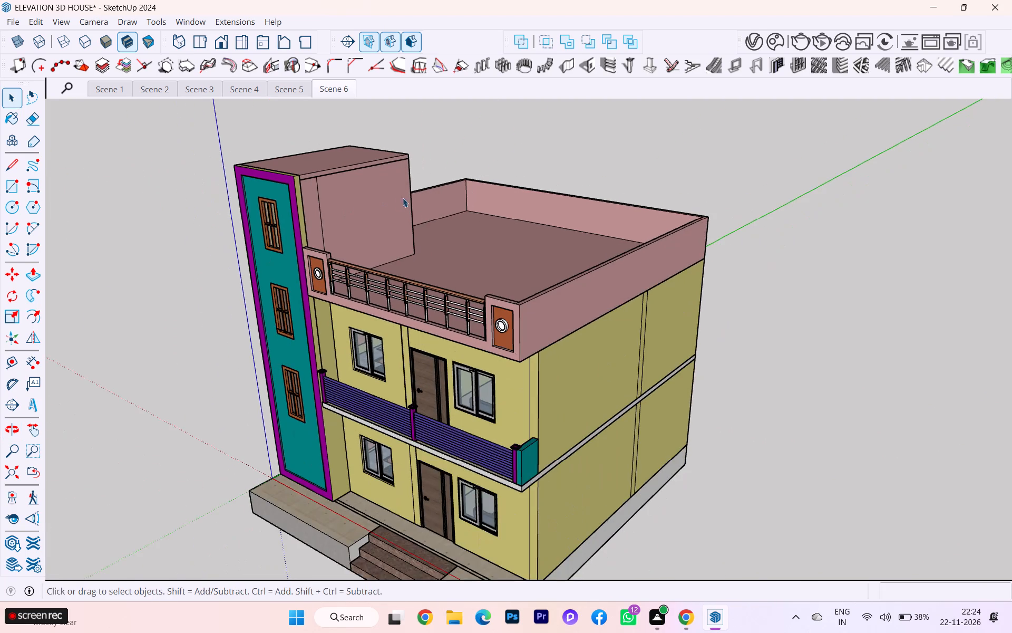
pyautogui.moveTo(405, 198); pyautogui.dragTo(540, 189, button='middle')
pyautogui.scroll(-1, 405, 198)
pyautogui.scroll(5, 405, 252)
pyautogui.scroll(-4, 465, 226)
pyautogui.scroll(1, 491, 225)
pyautogui.moveTo(491, 225); pyautogui.dragTo(524, 193, button='middle')
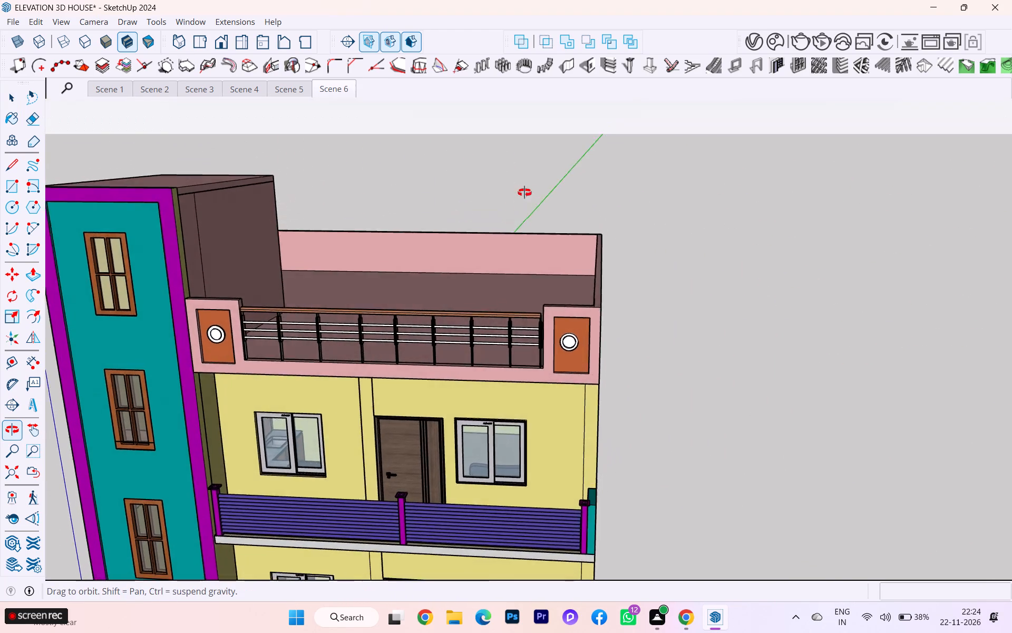
pyautogui.moveTo(524, 193); pyautogui.dragTo(533, 184, button='middle')
pyautogui.scroll(-4, 533, 186)
pyautogui.moveTo(533, 201); pyautogui.dragTo(624, 199, button='middle')
pyautogui.scroll(3, 582, 351)
pyautogui.moveTo(556, 295); pyautogui.dragTo(617, 293, button='middle')
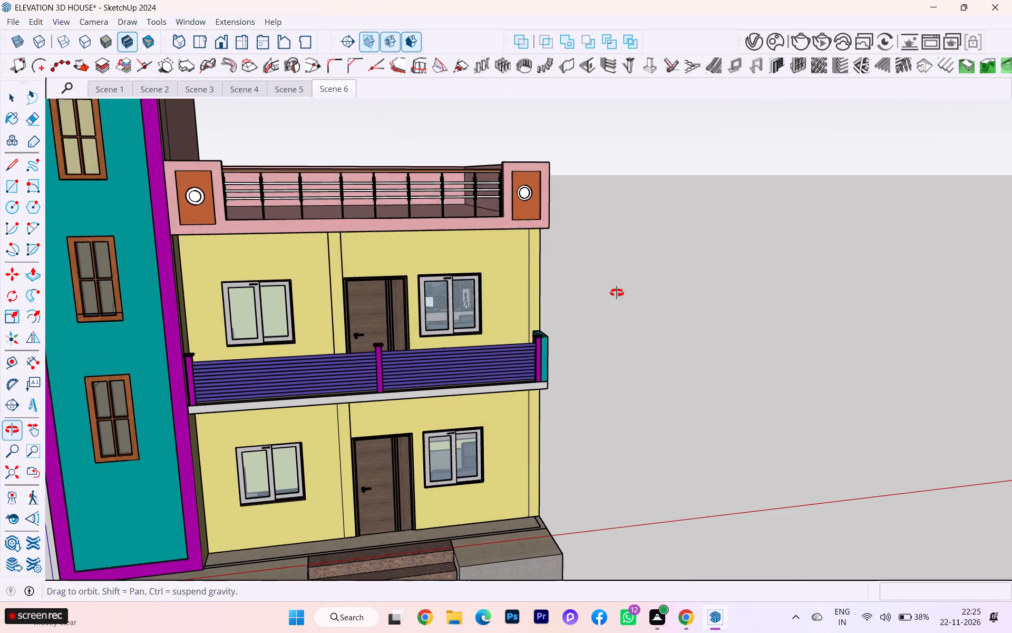
pyautogui.moveTo(617, 293); pyautogui.dragTo(962, 361, button='middle')
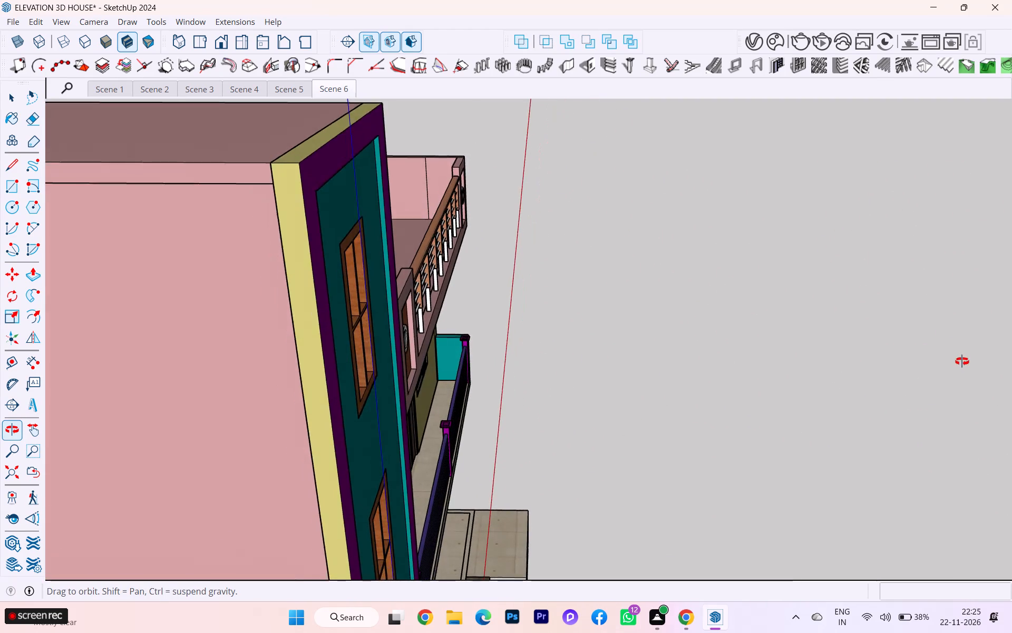
pyautogui.moveTo(962, 361); pyautogui.dragTo(268, 353, button='middle')
pyautogui.scroll(-6, 510, 206)
pyautogui.moveTo(637, 216); pyautogui.dragTo(834, 194, button='middle')
pyautogui.scroll(-1, 570, 217)
pyautogui.moveTo(570, 217); pyautogui.dragTo(611, 281, button='middle')
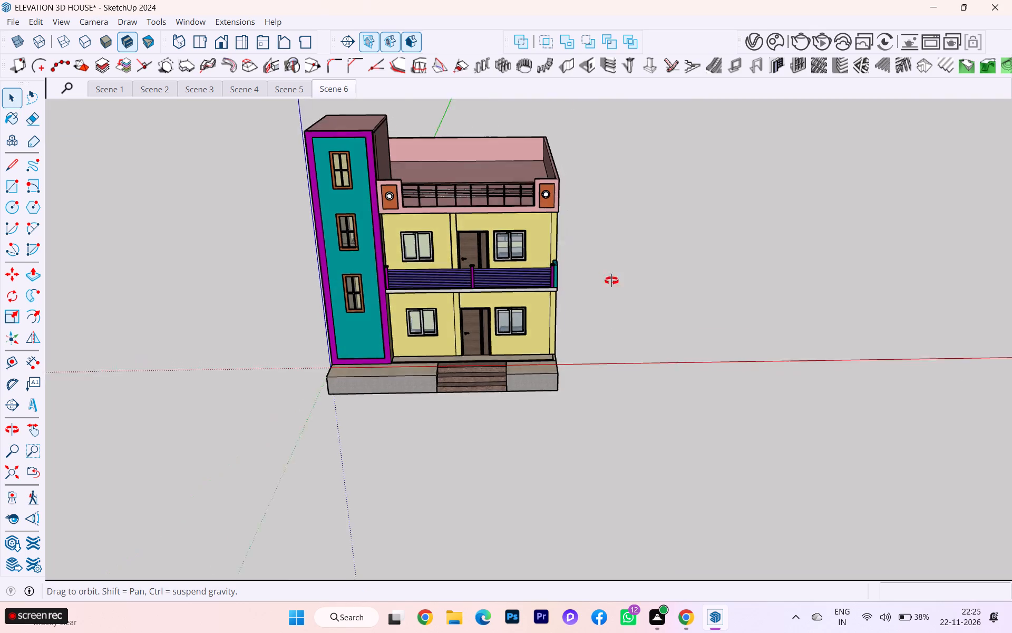
pyautogui.moveTo(611, 281); pyautogui.dragTo(625, 314, button='middle')
pyautogui.scroll(-2, 614, 308)
pyautogui.scroll(5, 614, 308)
pyautogui.scroll(-3, 614, 308)
pyautogui.scroll(3, 519, 246)
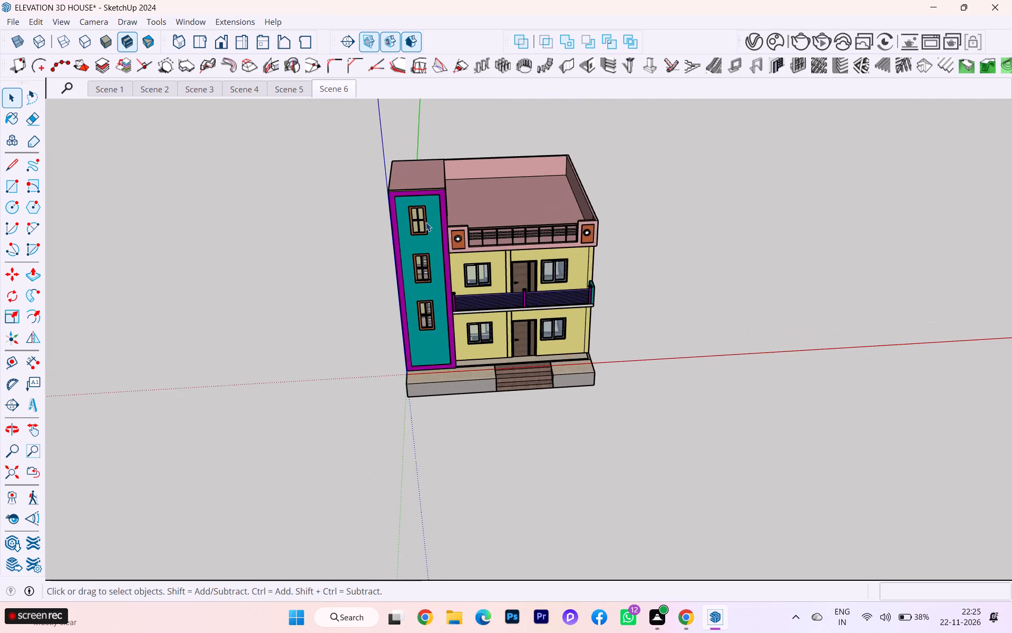
# Group the connected geometry of the round white ornament on the parapet's orange panel beside the tower.
pyautogui.scroll(1, 426, 222)
pyautogui.click(423, 208)
pyautogui.click(702, 218)
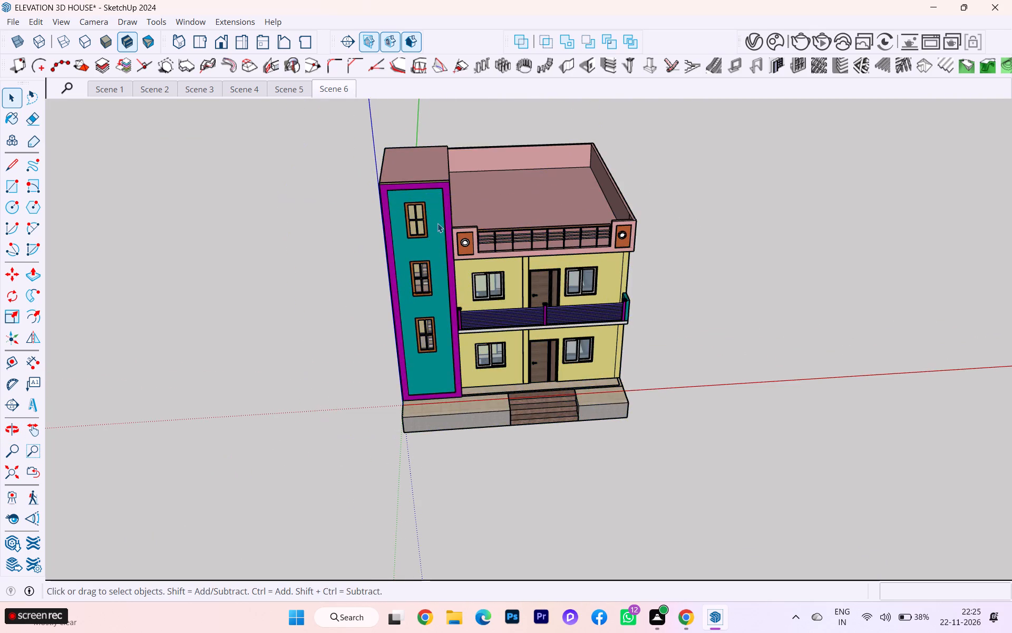
pyautogui.scroll(1, 437, 223)
pyautogui.scroll(-1, 437, 223)
pyautogui.scroll(8, 437, 223)
pyautogui.click(473, 251)
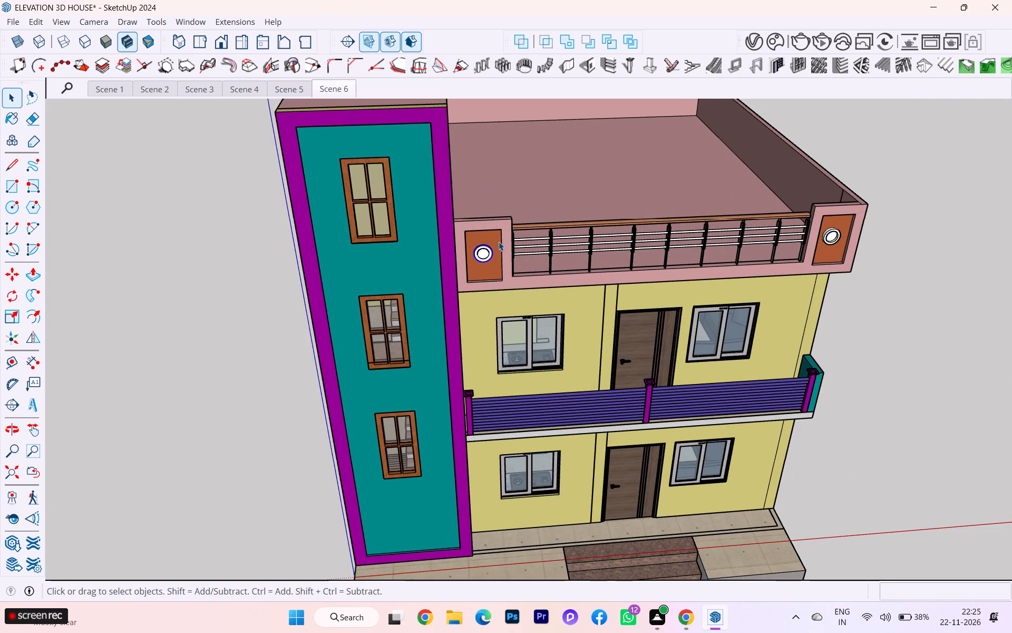
pyautogui.tripleClick(489, 255)
pyautogui.click(489, 255)
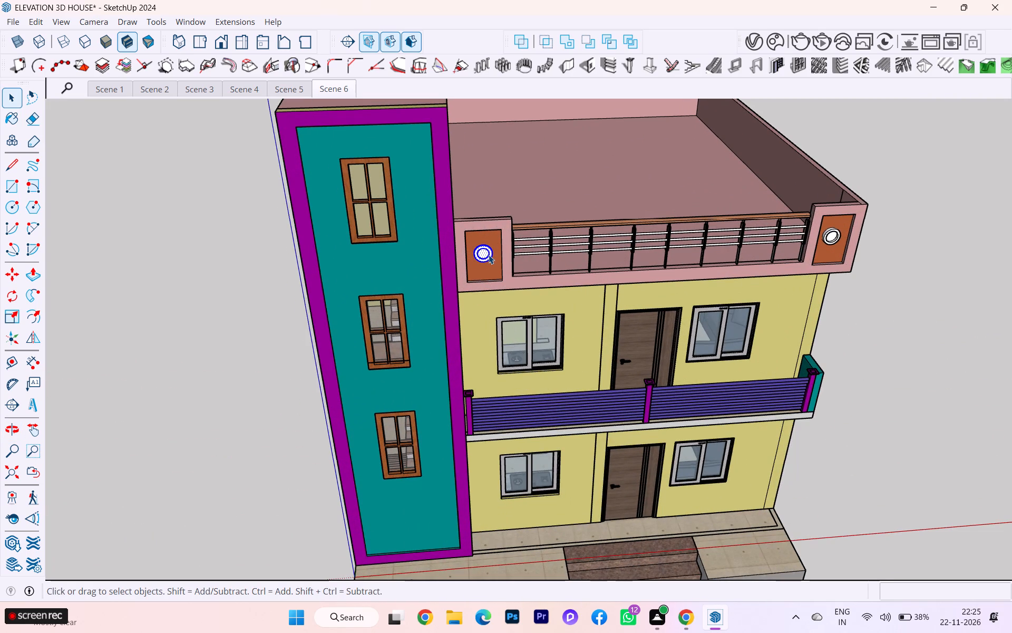
pyautogui.rightClick(482, 255)
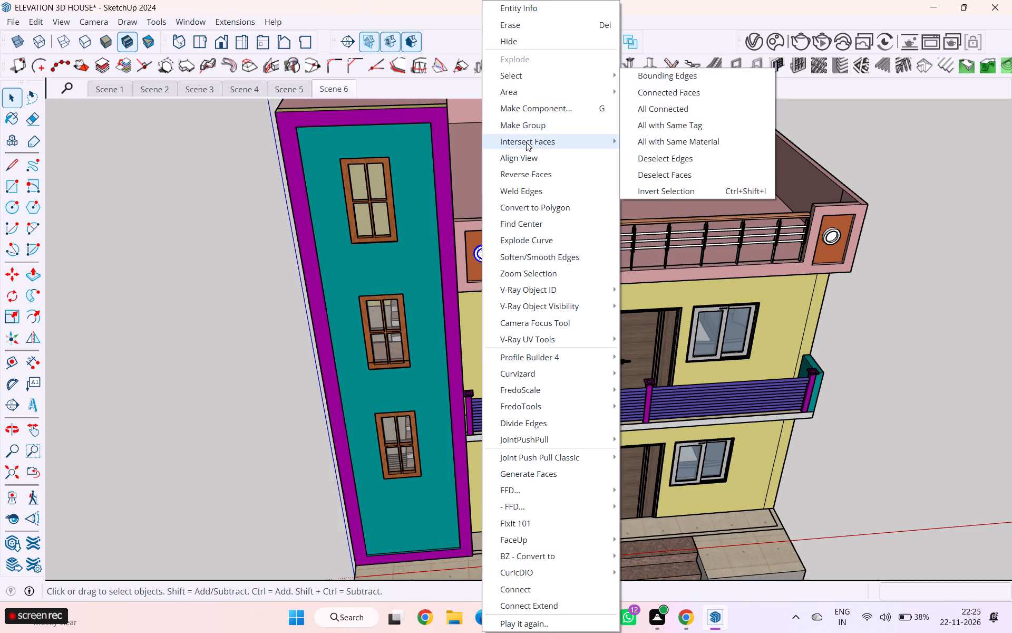
pyautogui.click(530, 129)
# Group the connected geometry of the matching round ornament on the parapet panel farthest from the tower.
pyautogui.tripleClick(835, 239)
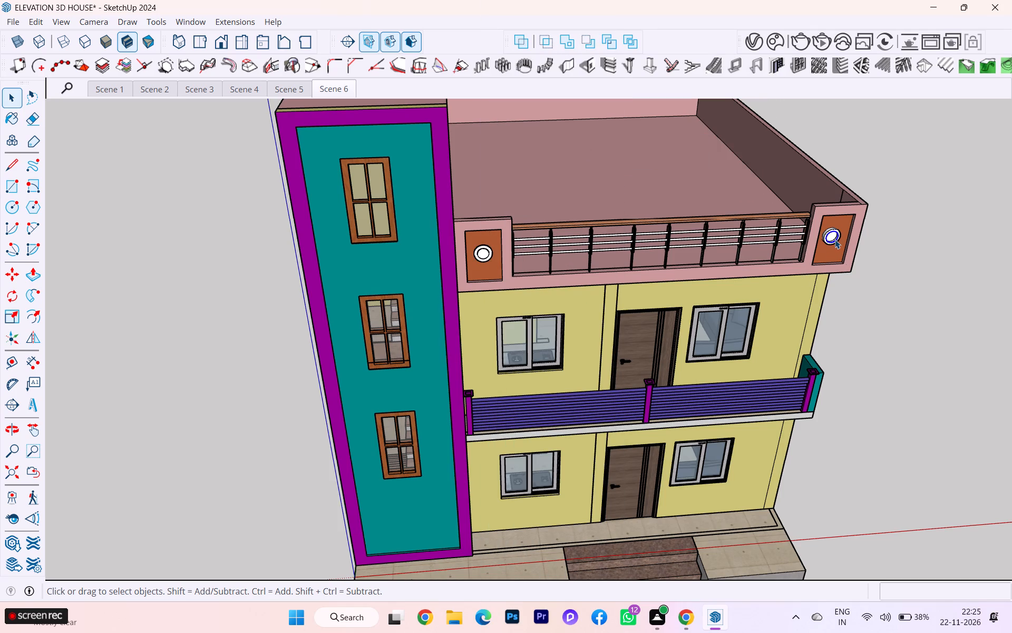
pyautogui.click(835, 239)
pyautogui.rightClick(835, 239)
pyautogui.click(879, 128)
# Group the house together with both round parapet ornaments into one group and clear the selection.
pyautogui.keyDown('ctrl'); pyautogui.click(844, 203); pyautogui.keyUp('ctrl')
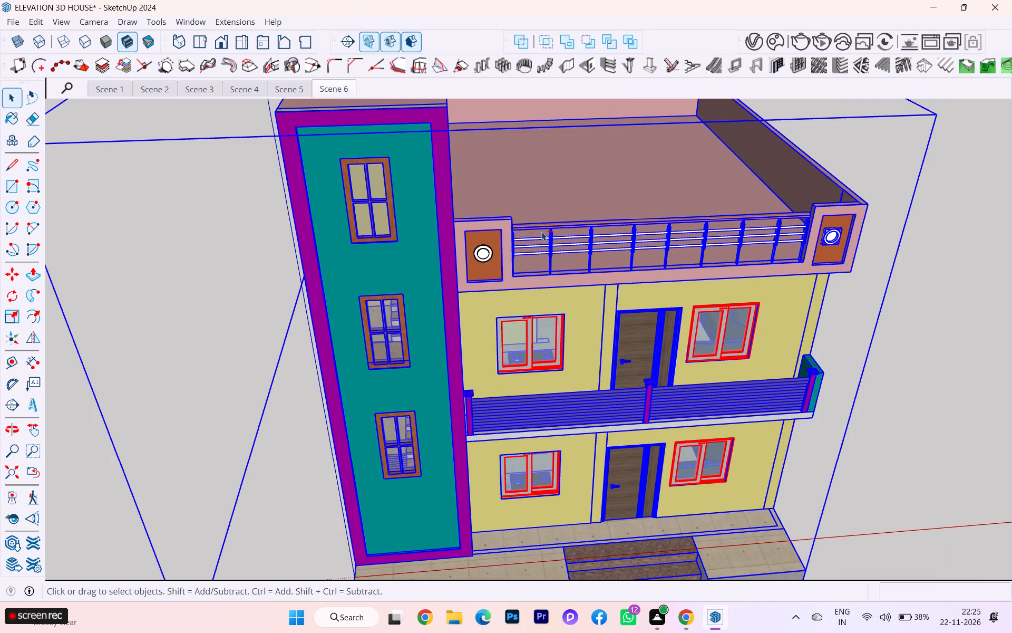
pyautogui.keyDown('ctrl'); pyautogui.click(474, 252); pyautogui.keyUp('ctrl')
pyautogui.keyDown('ctrl'); pyautogui.rightClick(476, 251); pyautogui.keyUp('ctrl')
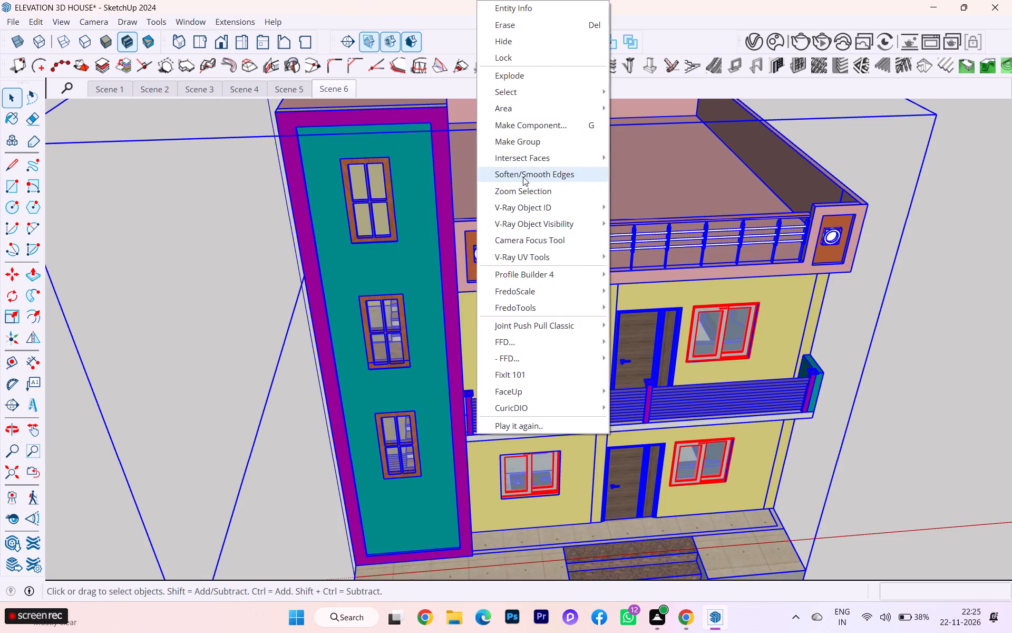
pyautogui.click(543, 145)
pyautogui.click(937, 261)
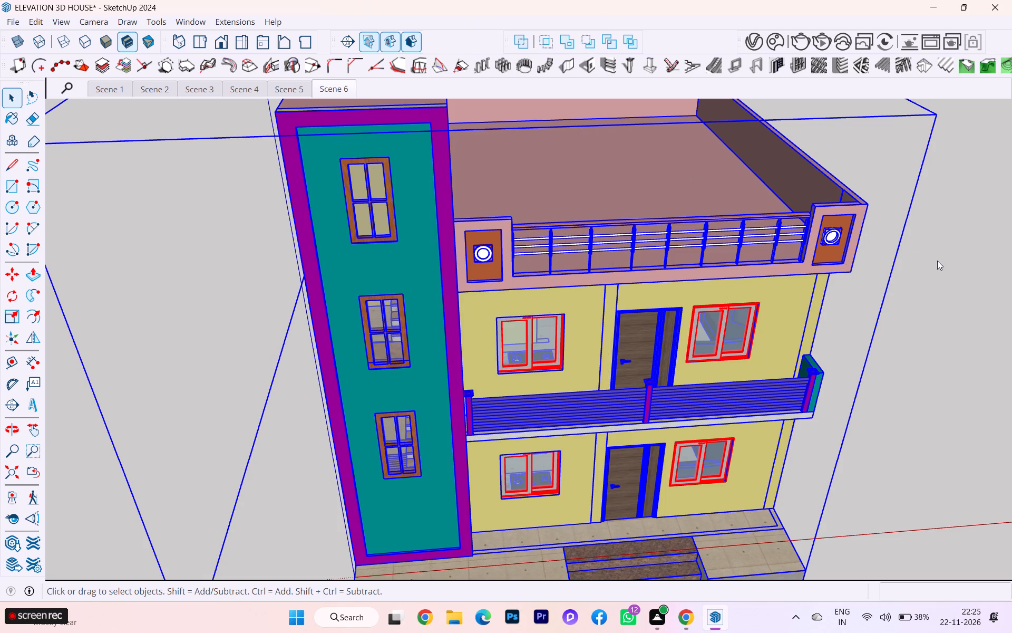
pyautogui.scroll(-3, 603, 195)
pyautogui.scroll(1, 603, 195)
pyautogui.scroll(-1, 603, 195)
pyautogui.click(162, 227)
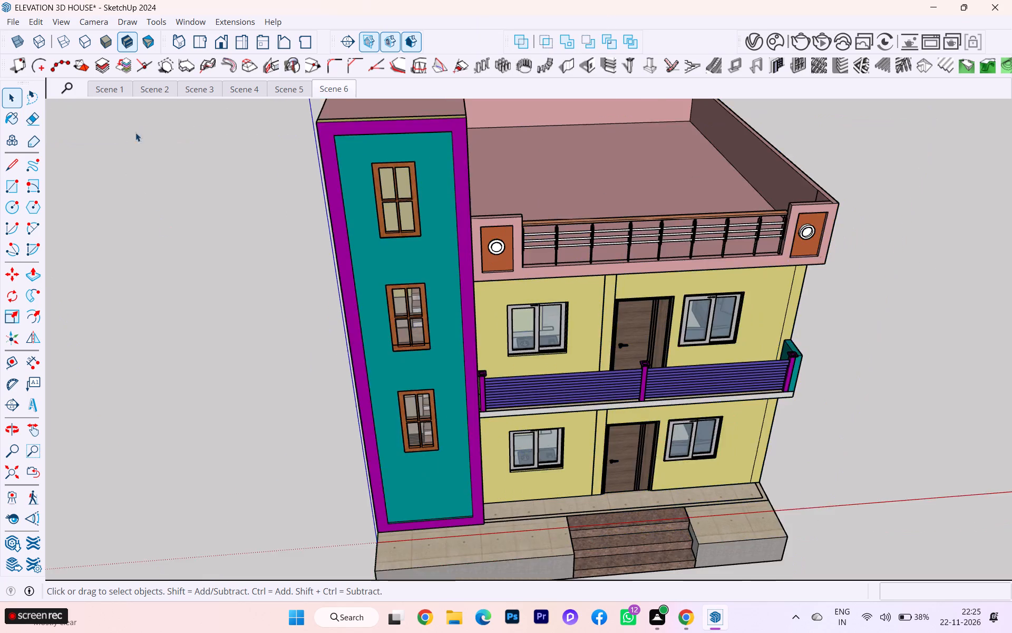
# Add a new scene after Scene 6 showing the whole house from a high front view looking down on the roof.
pyautogui.scroll(-1, 152, 137)
pyautogui.scroll(-1, 429, 210)
pyautogui.scroll(1, 429, 210)
pyautogui.scroll(-1, 429, 210)
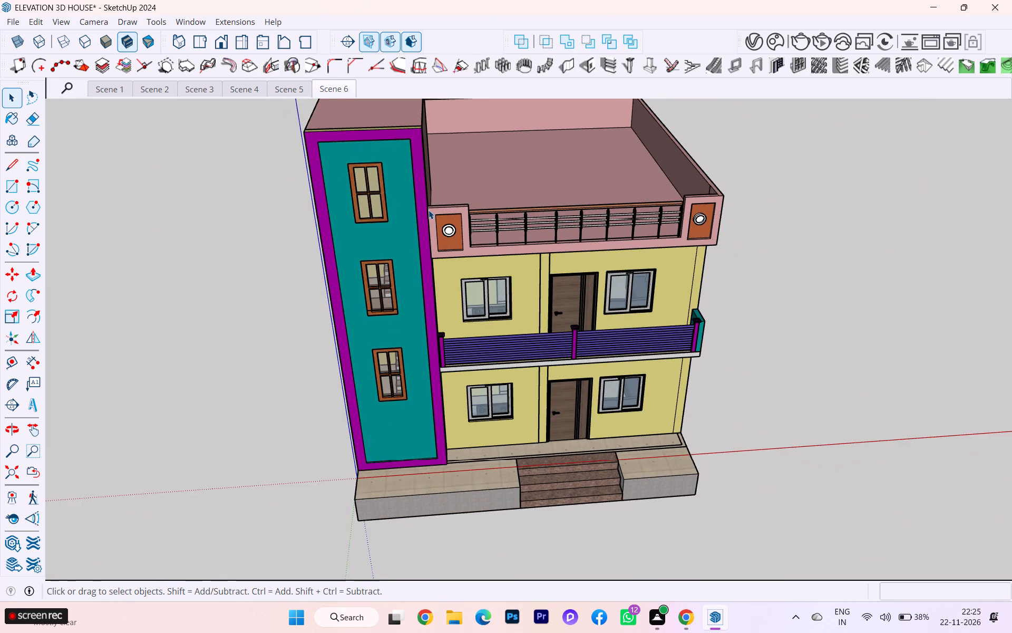
pyautogui.moveTo(419, 206); pyautogui.dragTo(389, 343, button='middle')
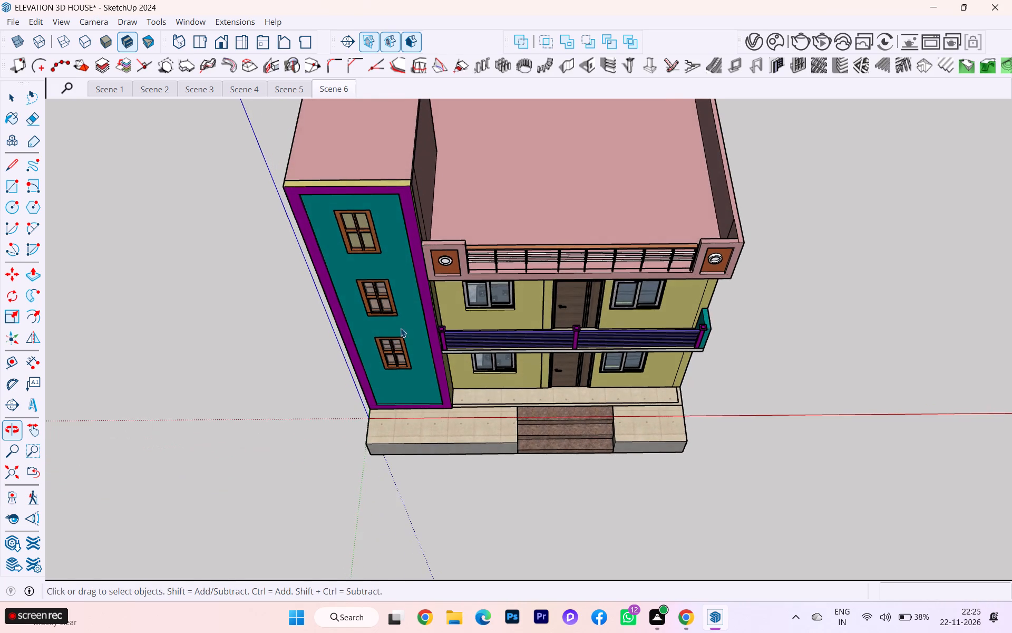
pyautogui.scroll(-2, 402, 327)
pyautogui.scroll(1, 402, 326)
pyautogui.scroll(-6, 402, 325)
pyautogui.scroll(1, 408, 302)
pyautogui.scroll(-1, 408, 302)
pyautogui.rightClick(325, 87)
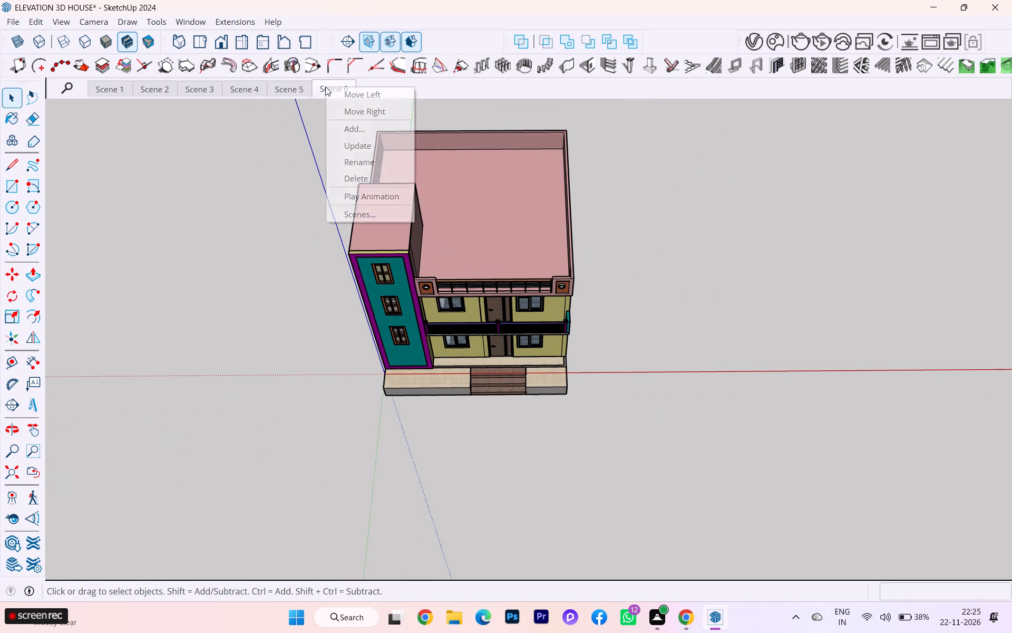
pyautogui.click(361, 135)
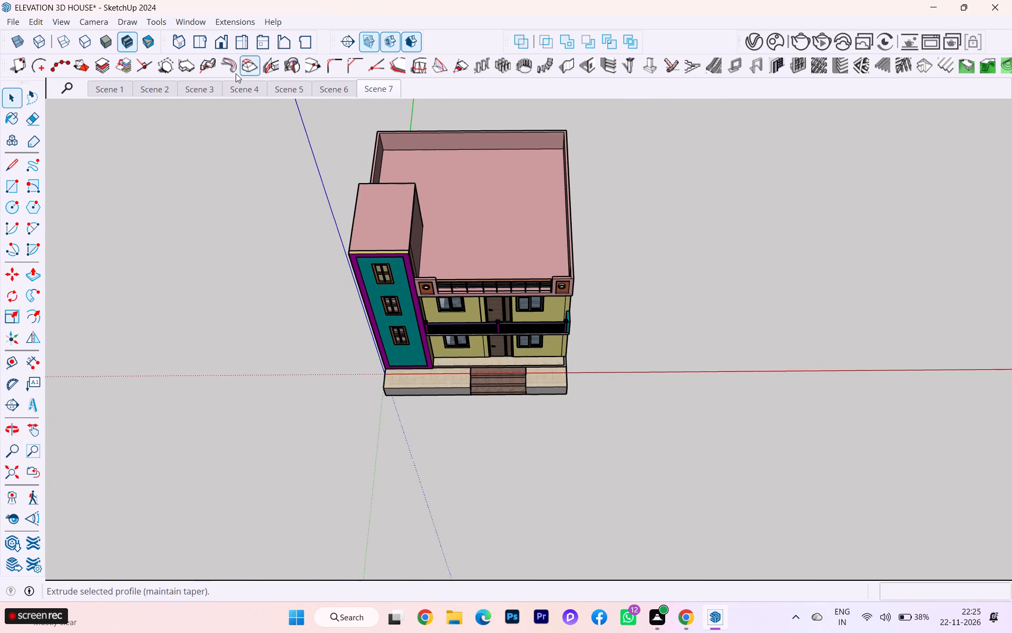
# Place a horizontal section plane on the main roof slab, keeping the default name and symbol.
pyautogui.click(348, 40)
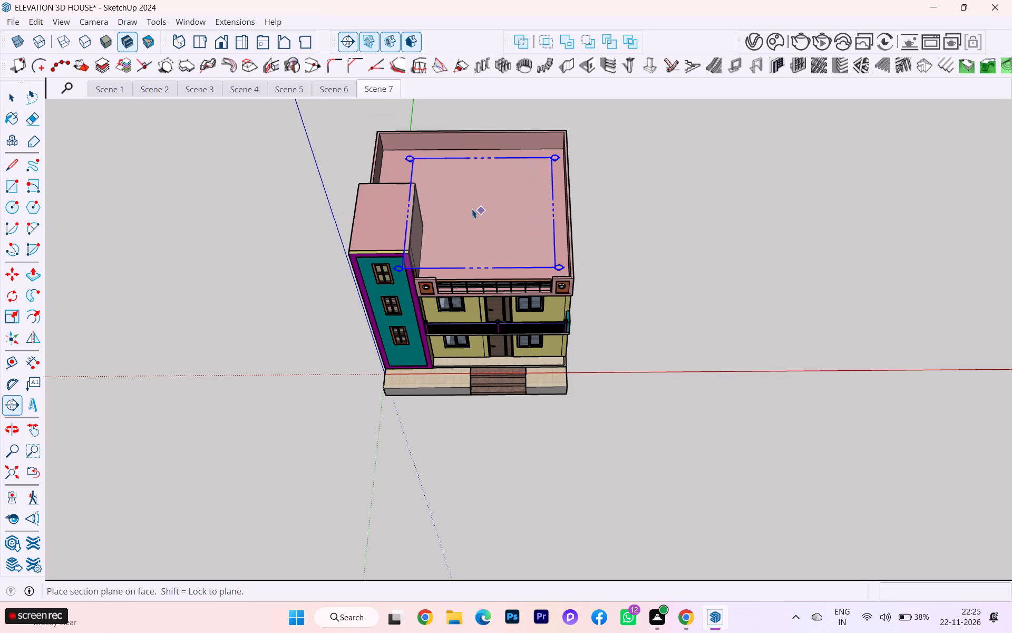
pyautogui.click(463, 198)
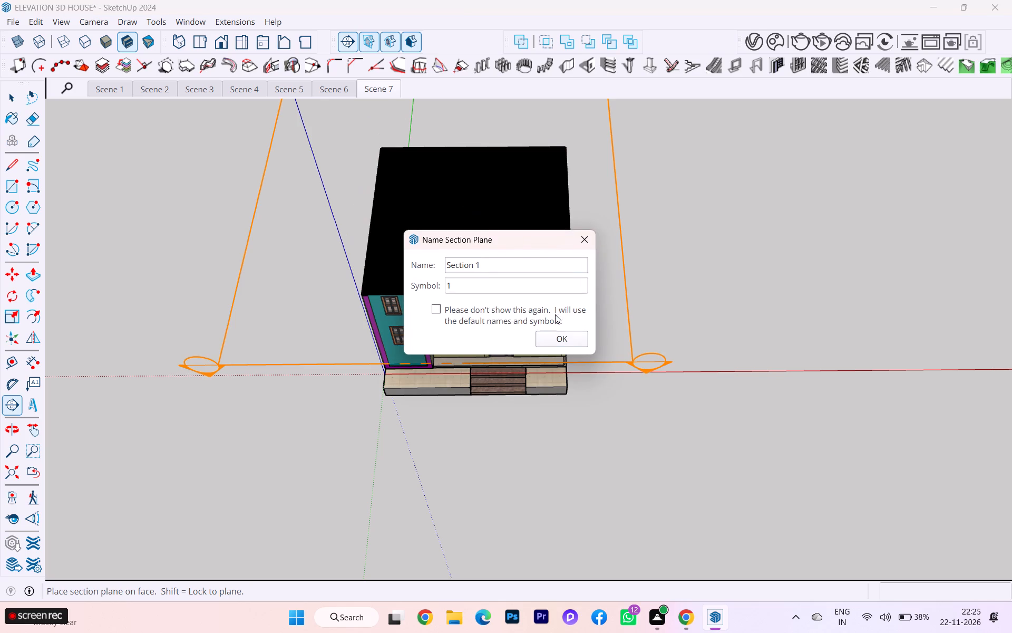
pyautogui.click(551, 338)
# Move the section plane down about 2' 2 5/16" to cut through the upper-floor walls below the roof.
pyautogui.click(644, 359)
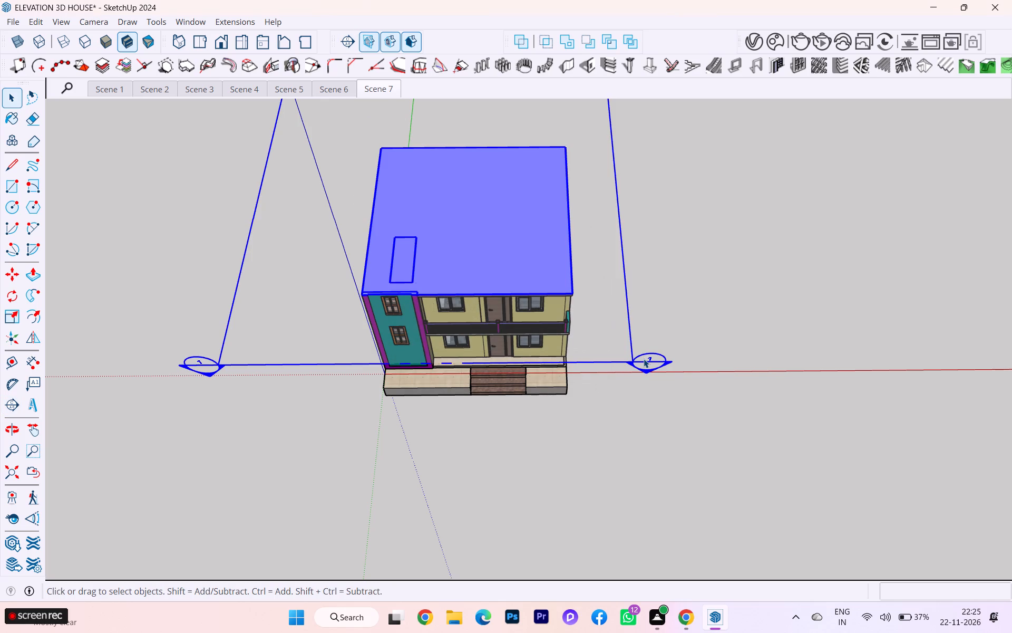
pyautogui.press('m')
pyautogui.click(644, 348)
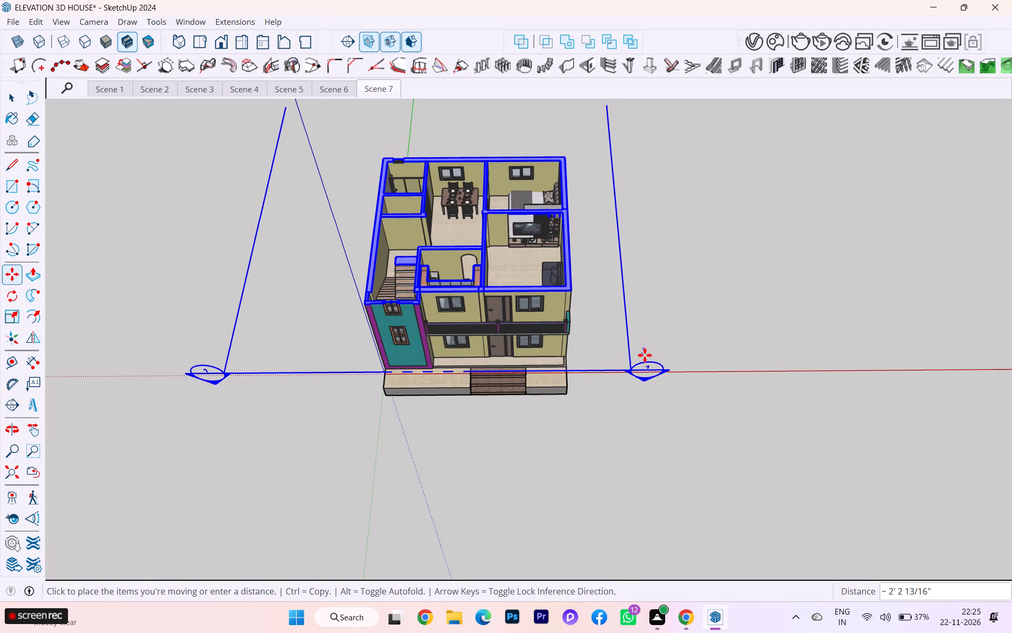
pyautogui.click(645, 355)
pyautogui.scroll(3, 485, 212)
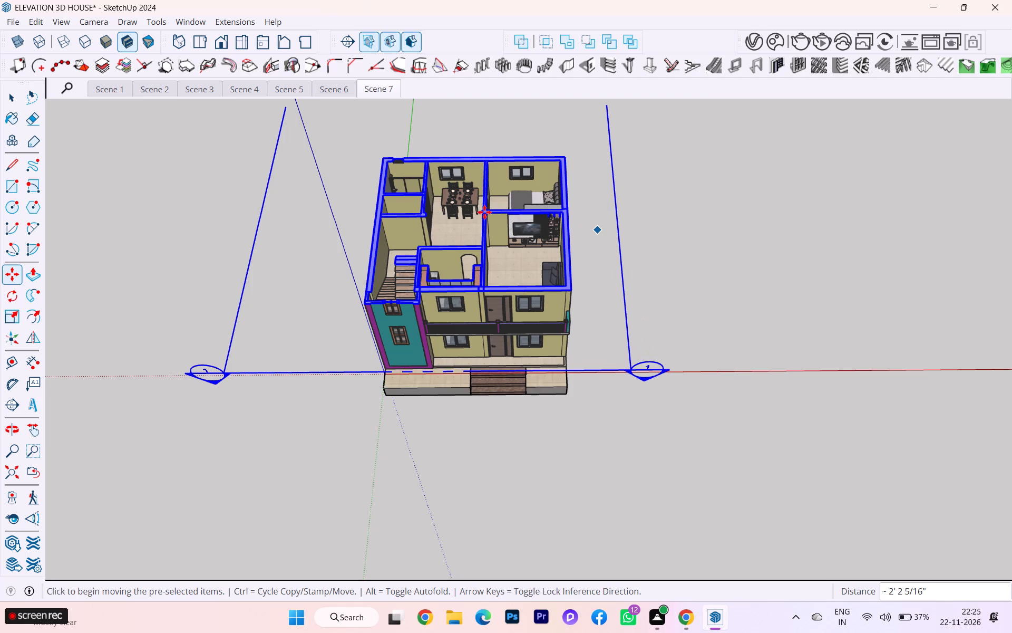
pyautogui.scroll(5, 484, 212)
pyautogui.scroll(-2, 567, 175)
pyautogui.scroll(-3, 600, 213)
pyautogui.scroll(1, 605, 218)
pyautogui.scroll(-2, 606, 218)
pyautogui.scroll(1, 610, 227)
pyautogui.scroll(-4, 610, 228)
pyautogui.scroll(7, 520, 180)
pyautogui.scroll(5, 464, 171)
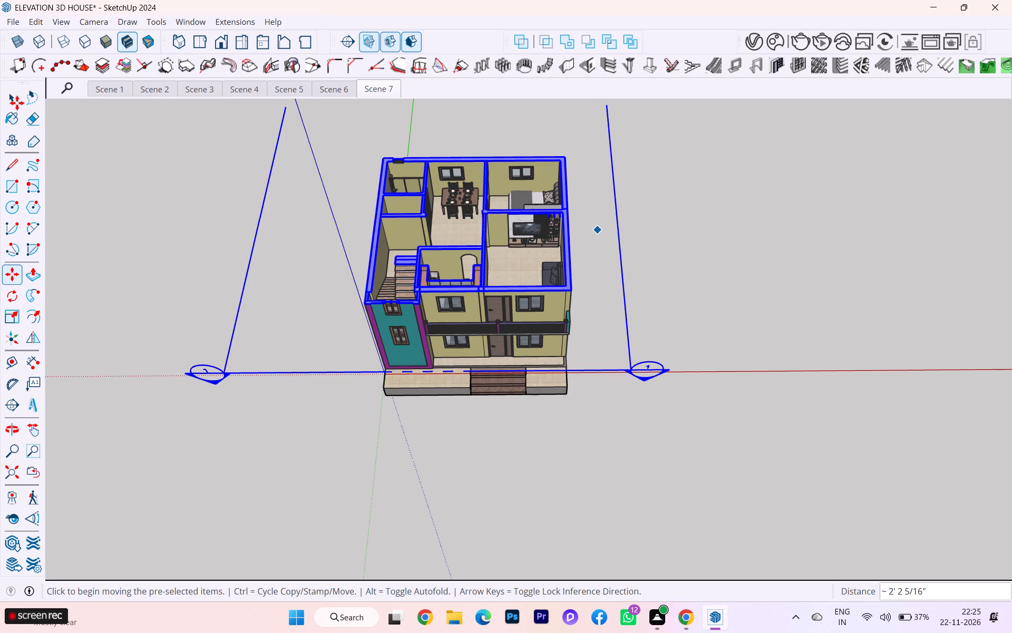
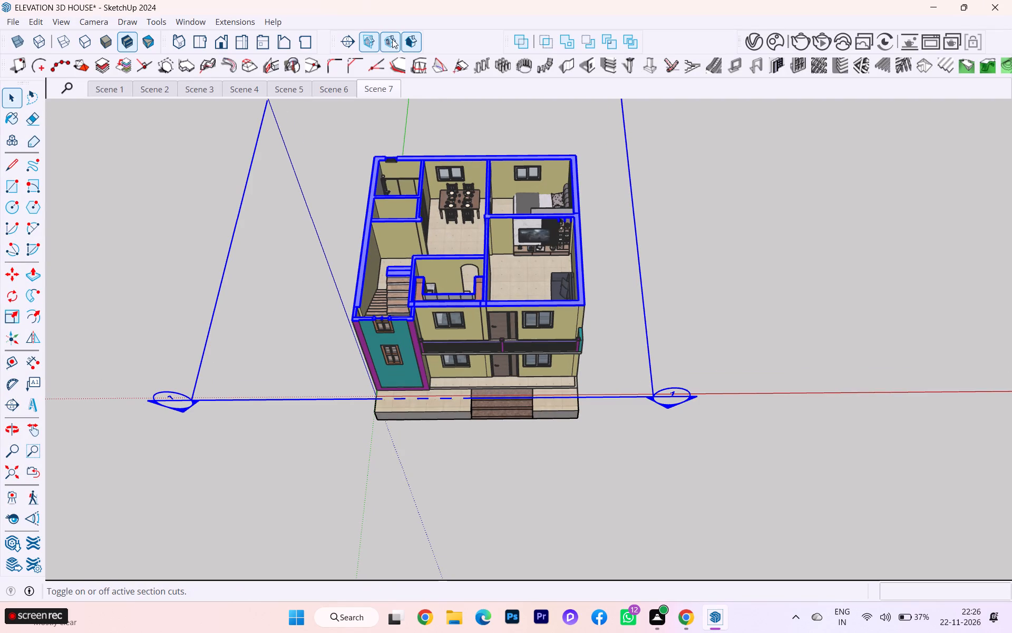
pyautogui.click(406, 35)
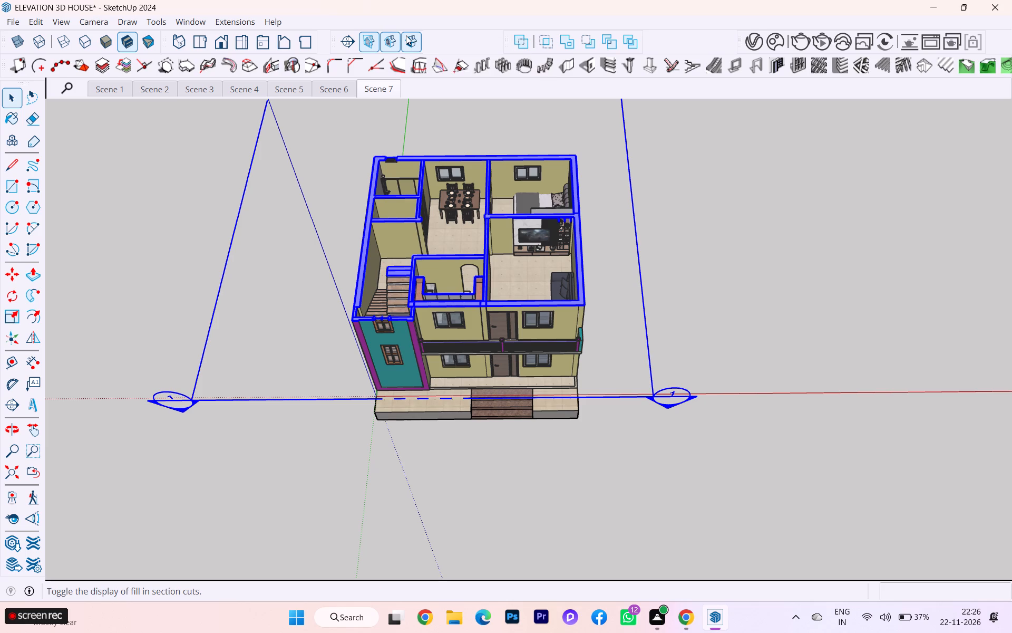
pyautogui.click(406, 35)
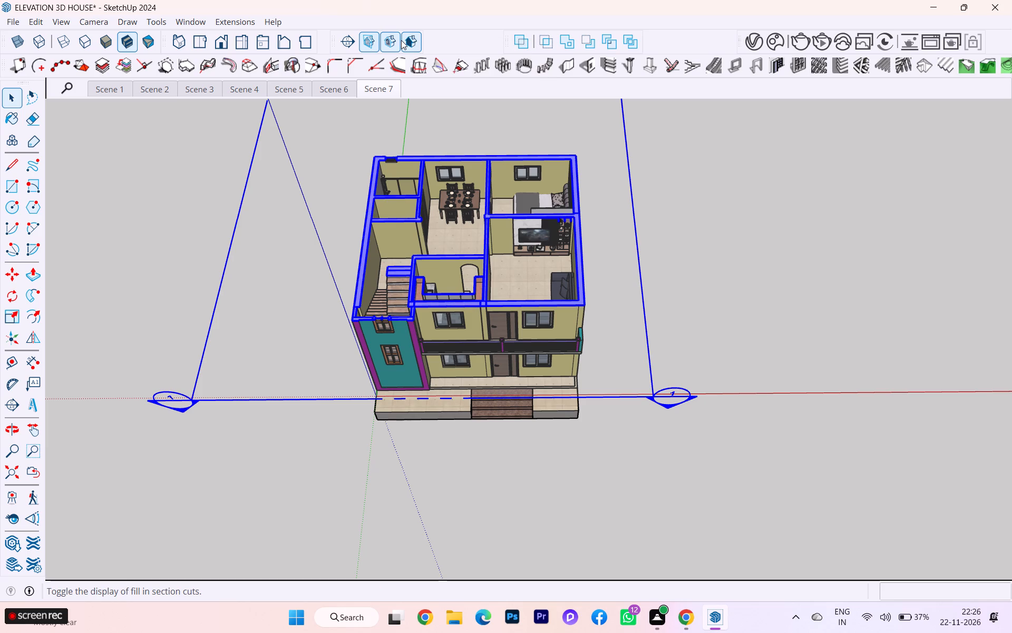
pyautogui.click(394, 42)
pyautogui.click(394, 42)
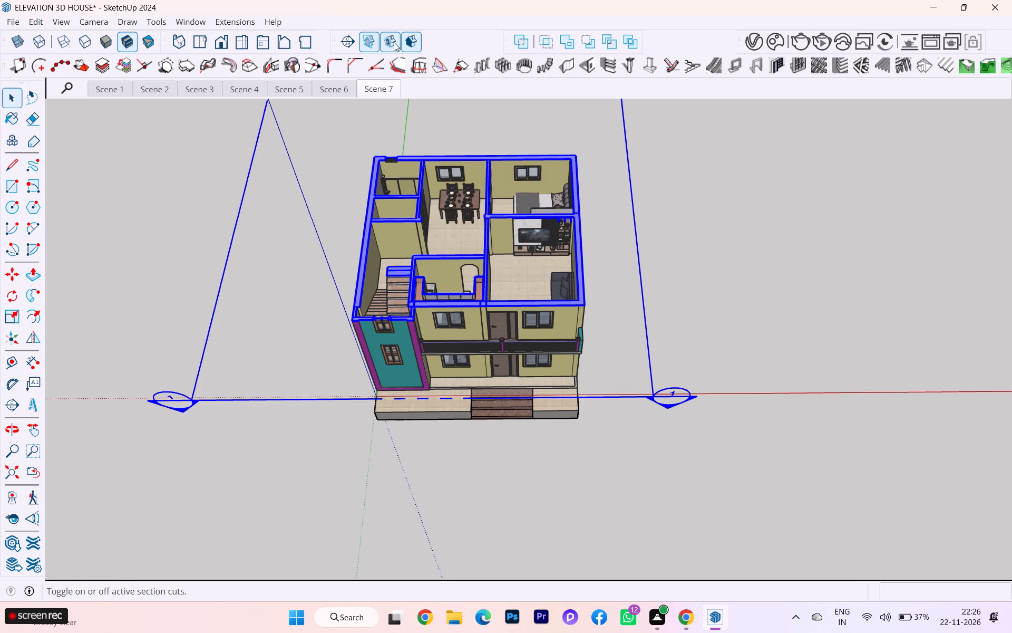
# Hide the section plane symbols and clear the selection, keeping the house's horizontal section cut active.
pyautogui.click(363, 37)
pyautogui.click(706, 250)
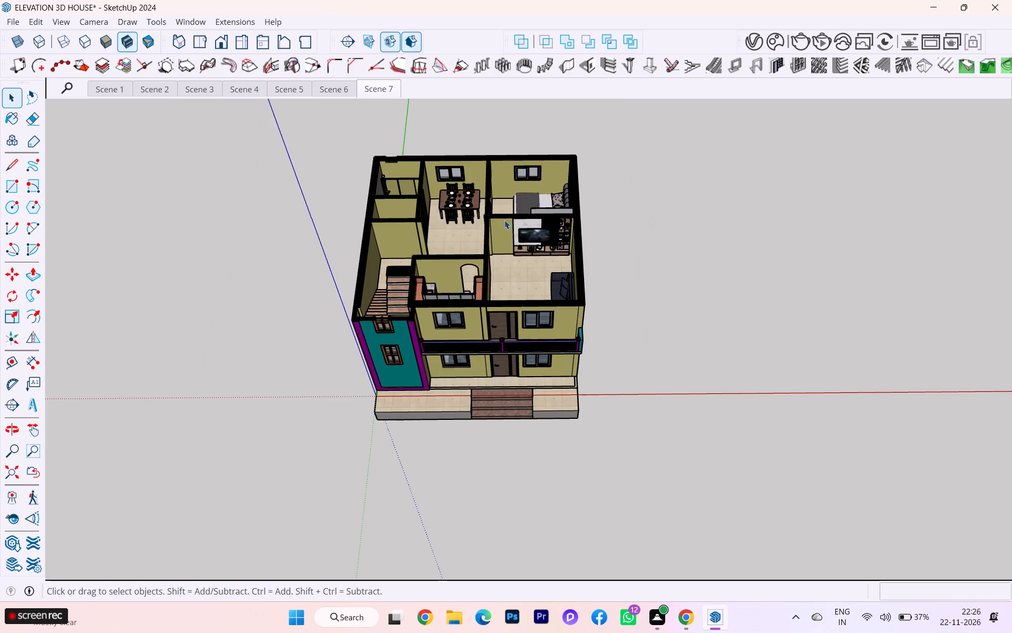
# Frame the whole cut upper-floor plan in top view and update Scene 7 with it.
pyautogui.scroll(4, 504, 220)
pyautogui.scroll(-4, 504, 220)
pyautogui.scroll(5, 504, 220)
pyautogui.scroll(-2, 553, 228)
pyautogui.scroll(2, 552, 229)
pyautogui.scroll(-2, 524, 259)
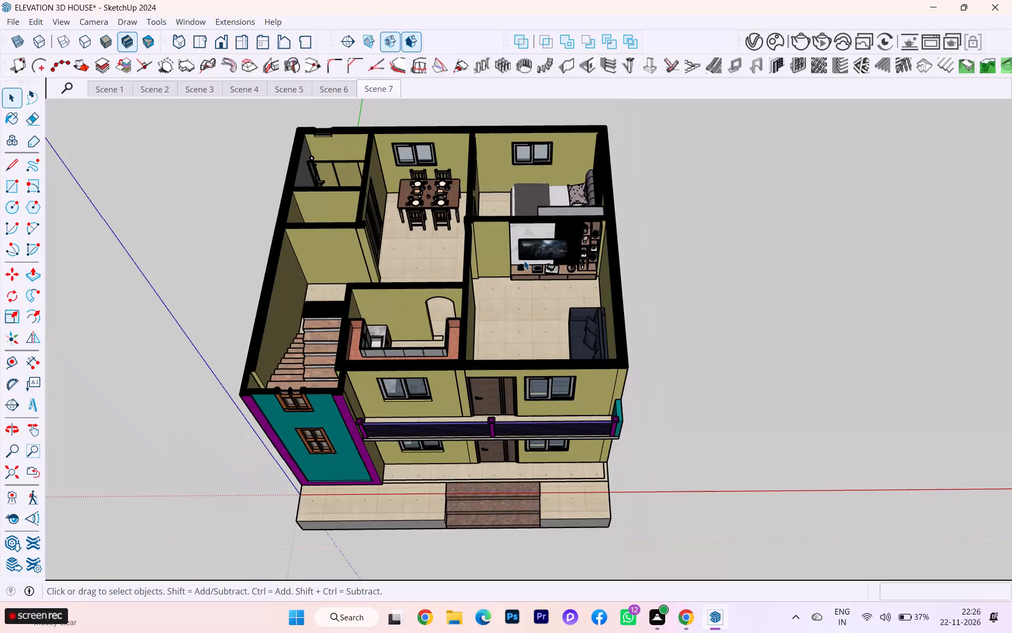
pyautogui.click(200, 45)
pyautogui.scroll(-5, 488, 378)
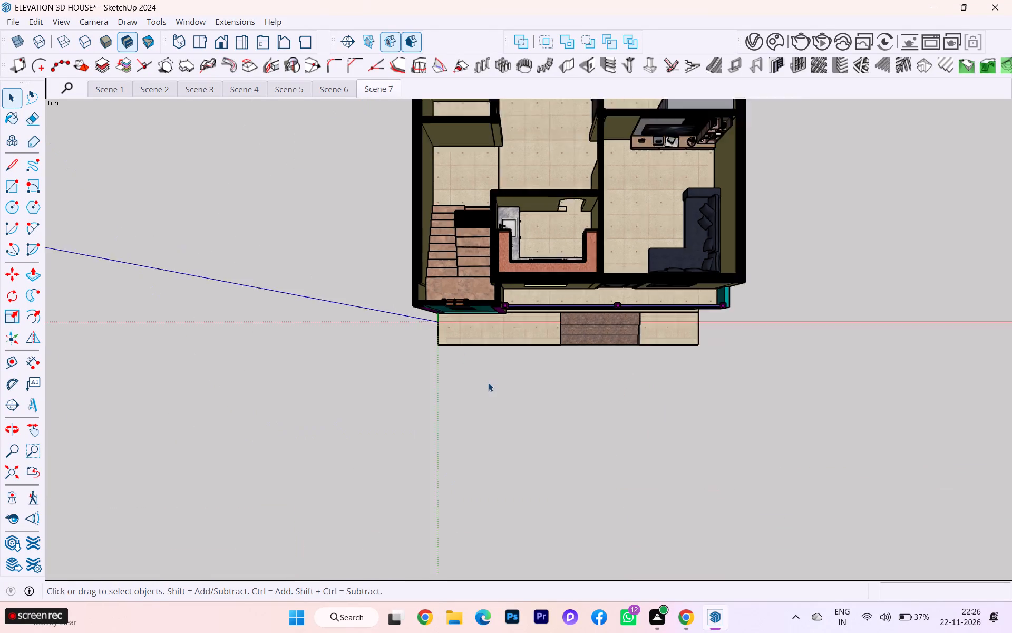
pyautogui.scroll(-1, 488, 382)
pyautogui.scroll(1, 488, 397)
pyautogui.scroll(-5, 488, 397)
pyautogui.scroll(3, 557, 272)
pyautogui.scroll(5, 510, 150)
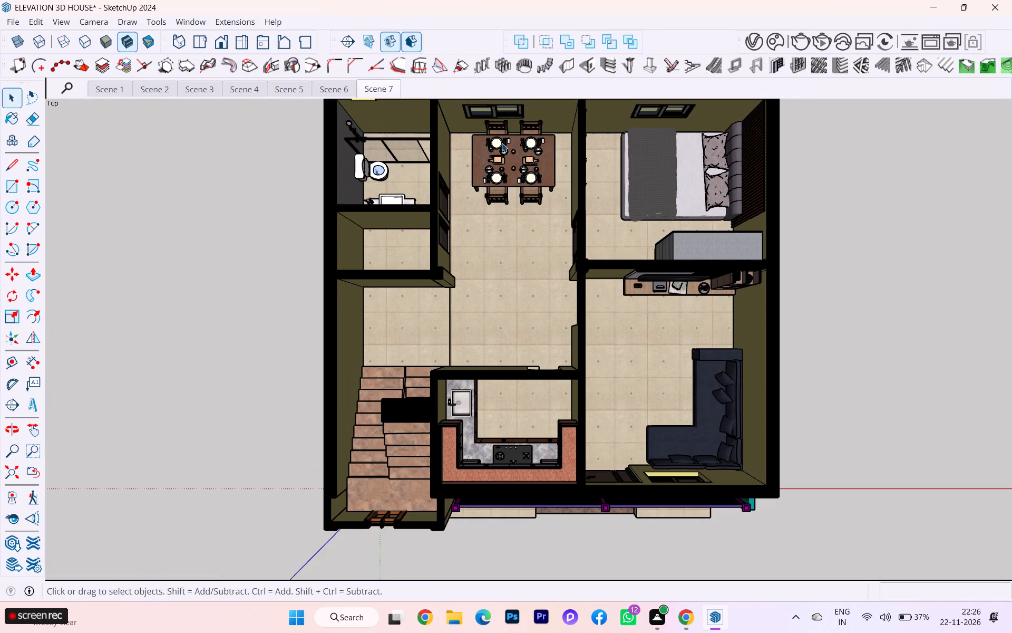
pyautogui.scroll(3, 502, 143)
pyautogui.scroll(-2, 478, 149)
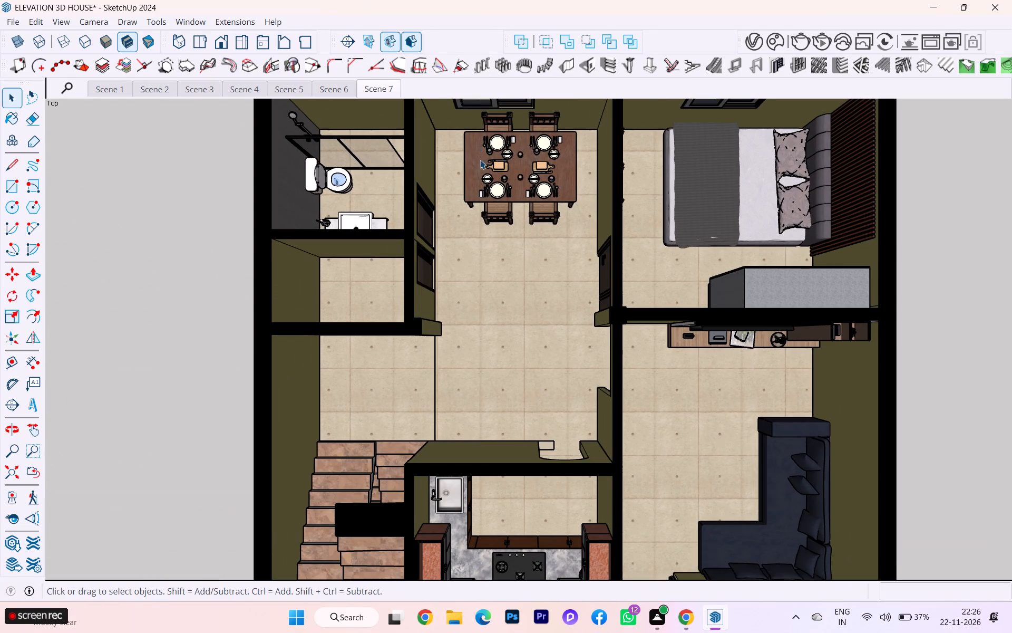
pyautogui.scroll(-2, 480, 160)
pyautogui.scroll(-1, 499, 198)
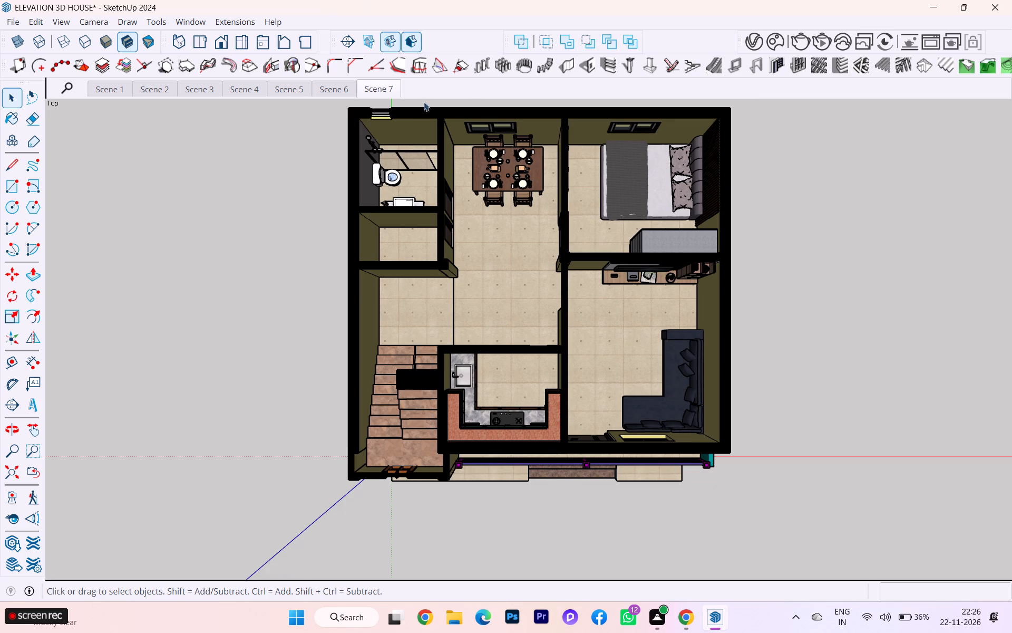
pyautogui.rightClick(382, 90)
pyautogui.click(421, 155)
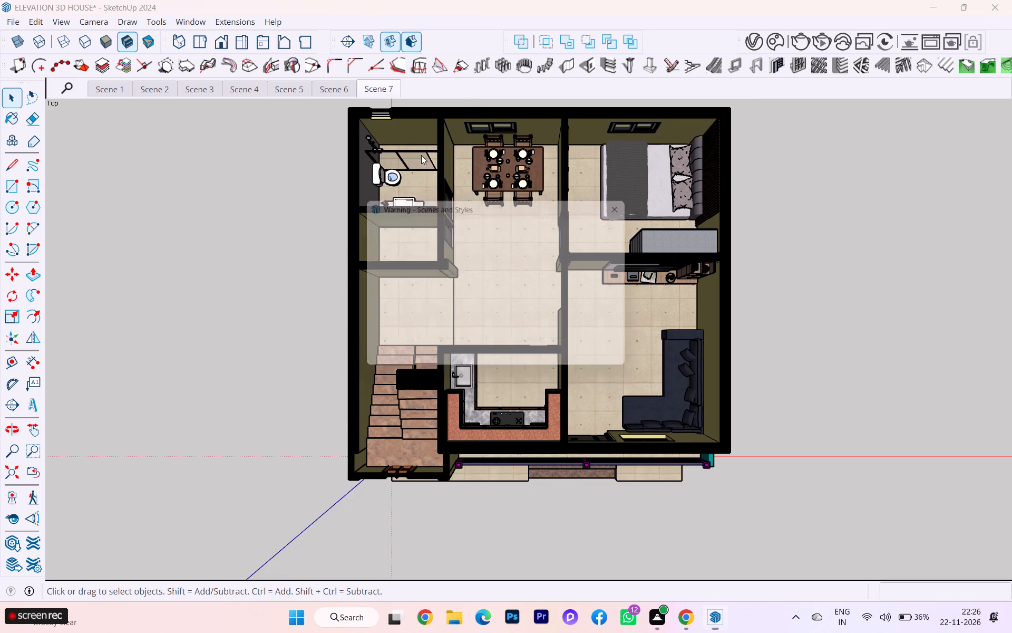
pyautogui.click(554, 354)
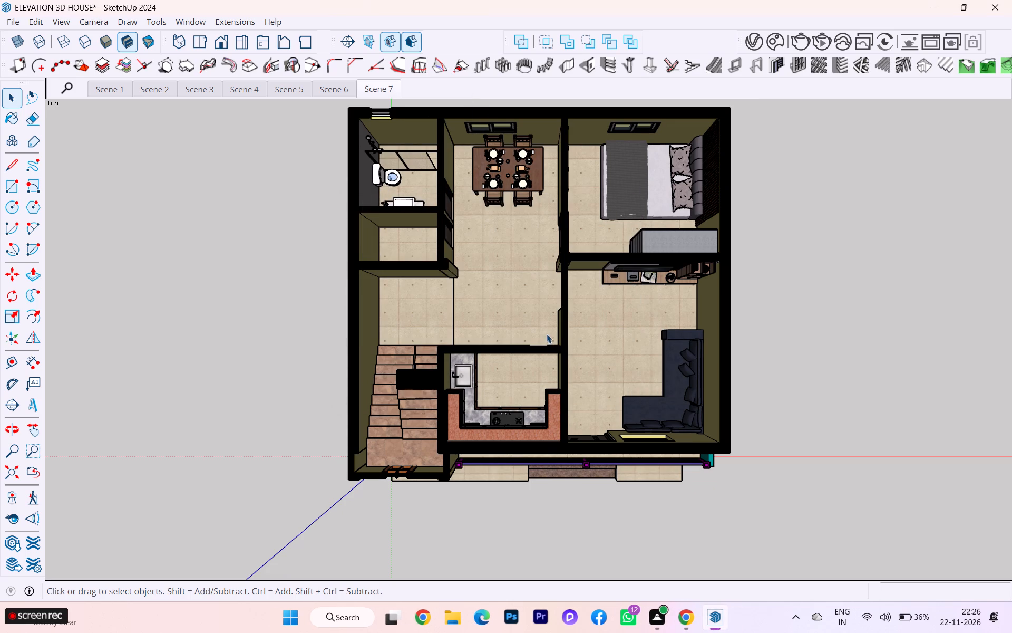
# Add a new scene from the current top view of the cut floor plan.
pyautogui.rightClick(383, 91)
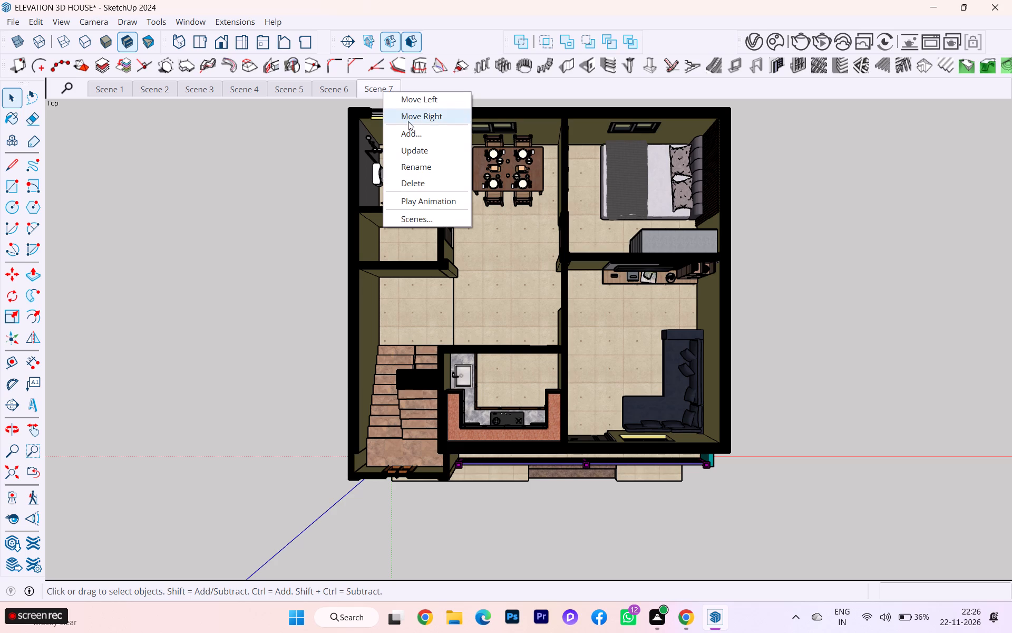
pyautogui.click(410, 131)
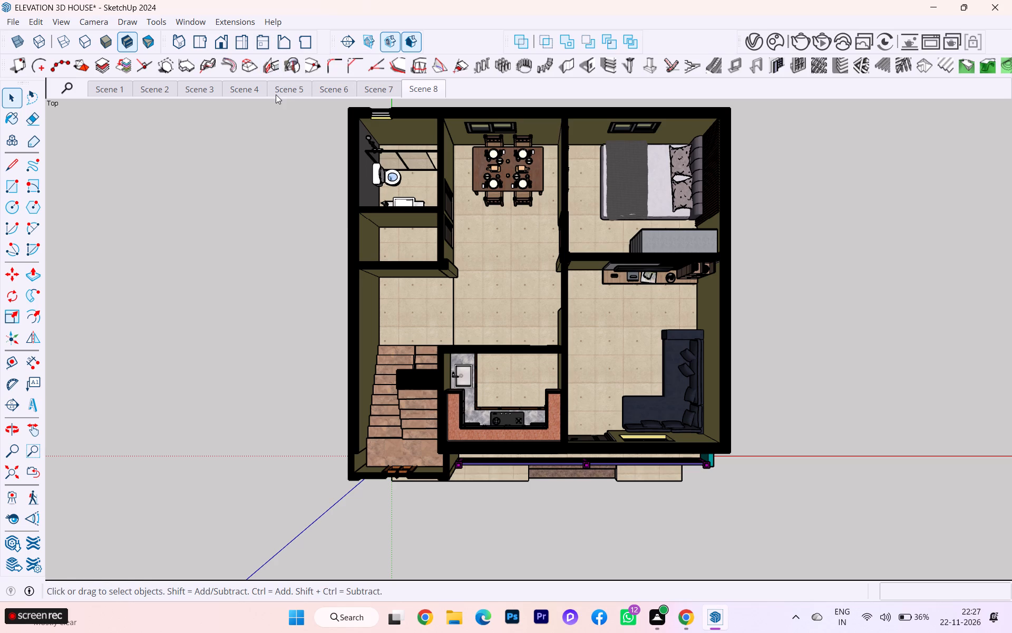
# Show the section planes again and turn off the active section cut, viewing the house from its plain side wall.
pyautogui.scroll(-2, 522, 191)
pyautogui.moveTo(246, 297); pyautogui.dragTo(386, 142, button='middle')
pyautogui.scroll(-1, 246, 297)
pyautogui.moveTo(250, 283); pyautogui.dragTo(1011, 278, button='middle')
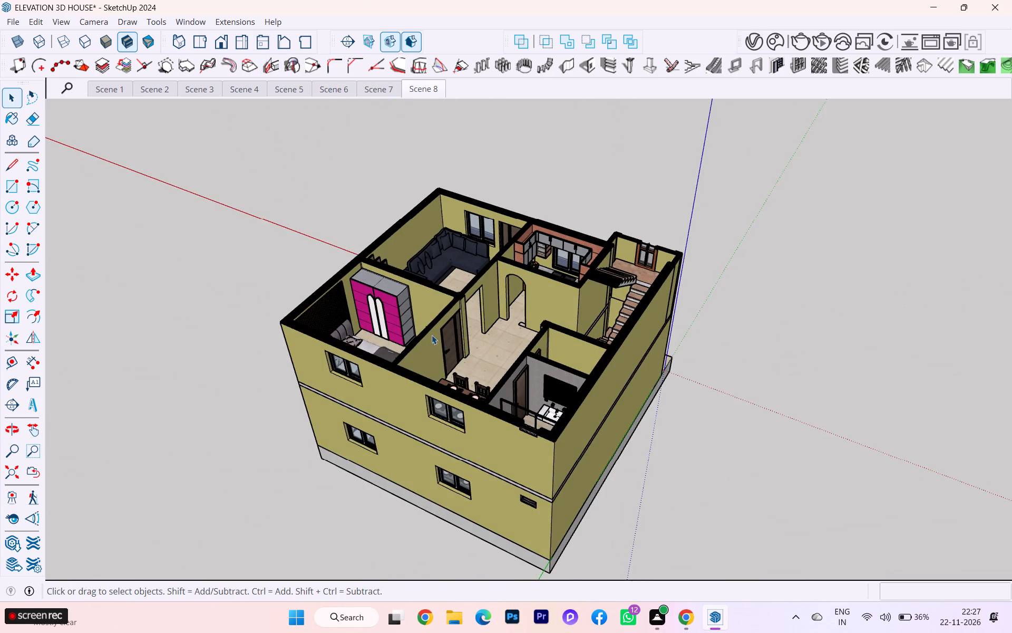
pyautogui.scroll(3, 432, 335)
pyautogui.scroll(-2, 435, 334)
pyautogui.moveTo(463, 334); pyautogui.dragTo(635, 339, button='middle')
pyautogui.scroll(3, 640, 294)
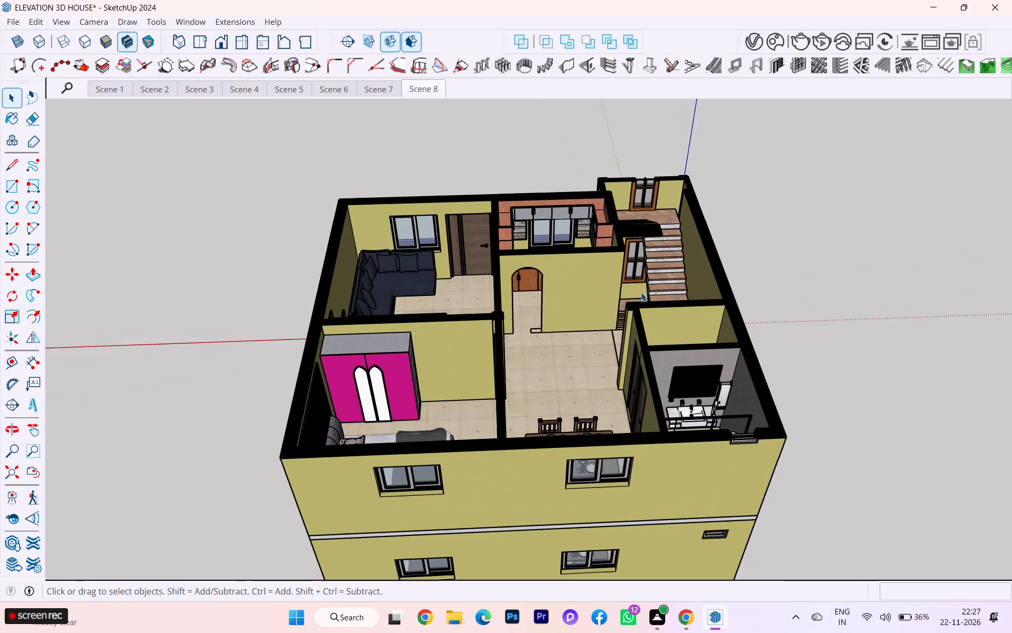
pyautogui.scroll(-1, 641, 291)
pyautogui.moveTo(620, 298); pyautogui.dragTo(174, 244, button='middle')
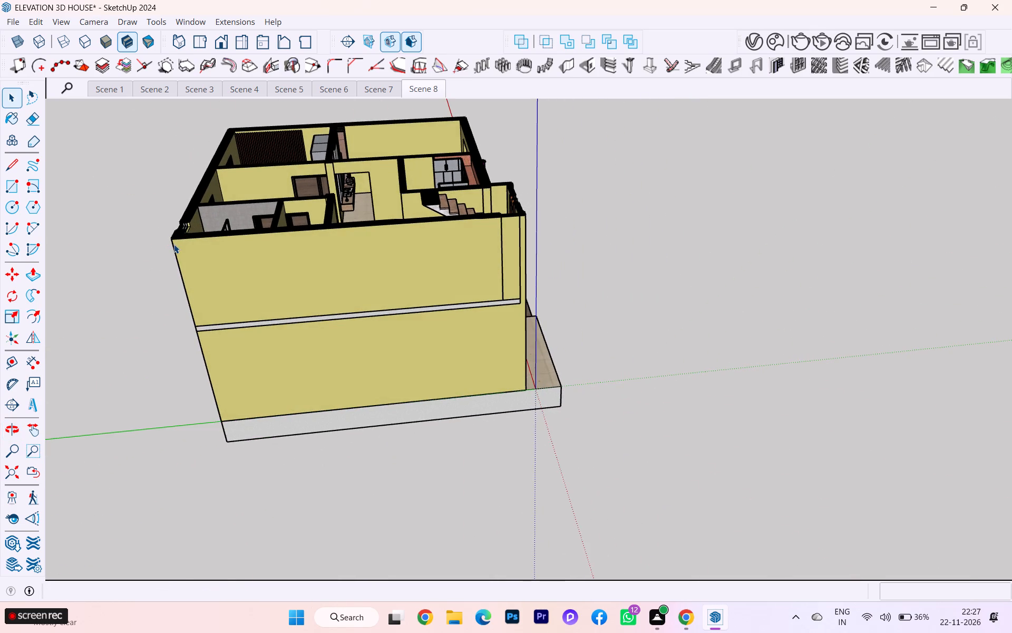
pyautogui.click(375, 39)
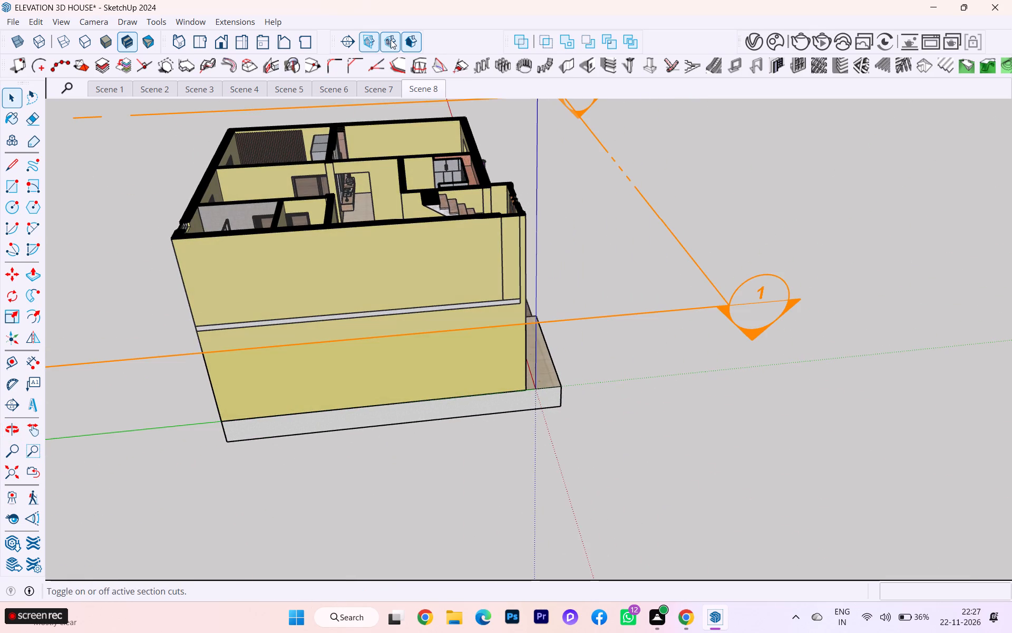
pyautogui.click(391, 40)
pyautogui.scroll(-3, 745, 232)
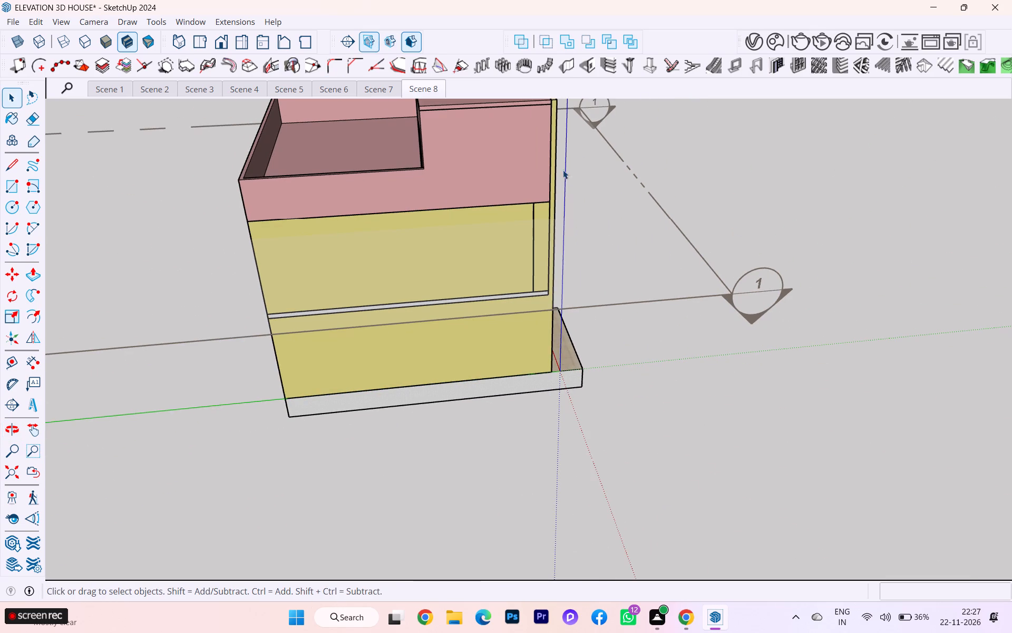
pyautogui.click(771, 184)
pyautogui.click(387, 41)
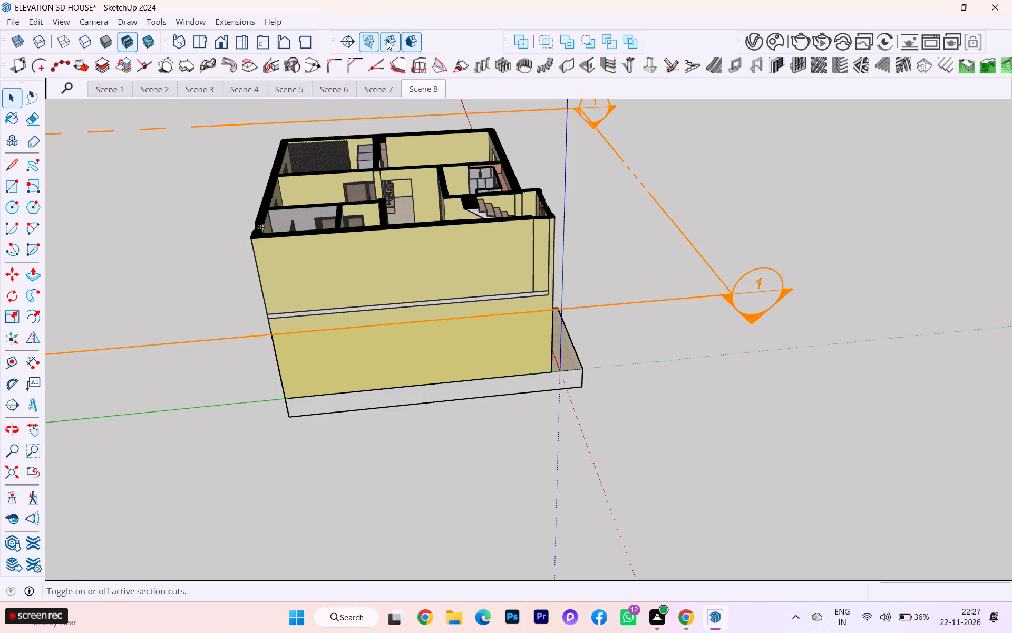
pyautogui.click(387, 41)
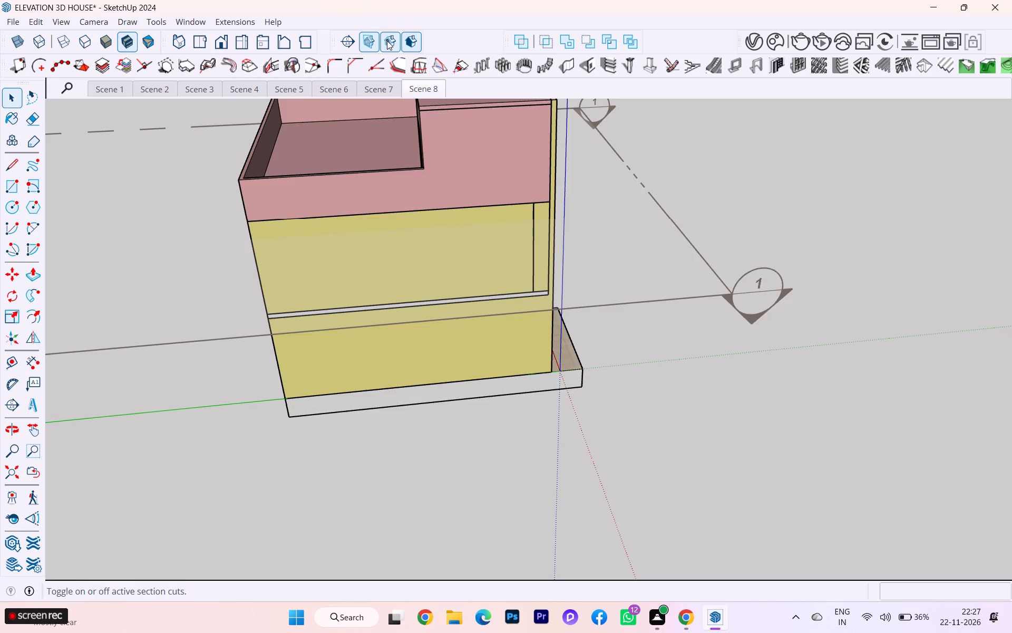
# Place a new vertical section plane on the house's plain side wall, accepting the default name and symbol.
pyautogui.click(351, 42)
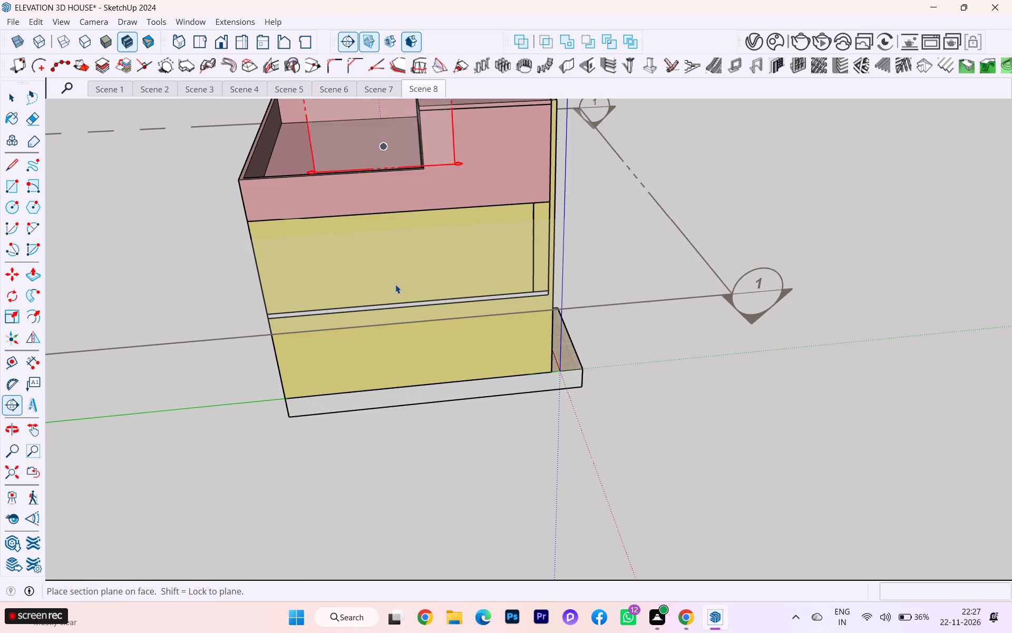
pyautogui.click(414, 295)
pyautogui.click(570, 335)
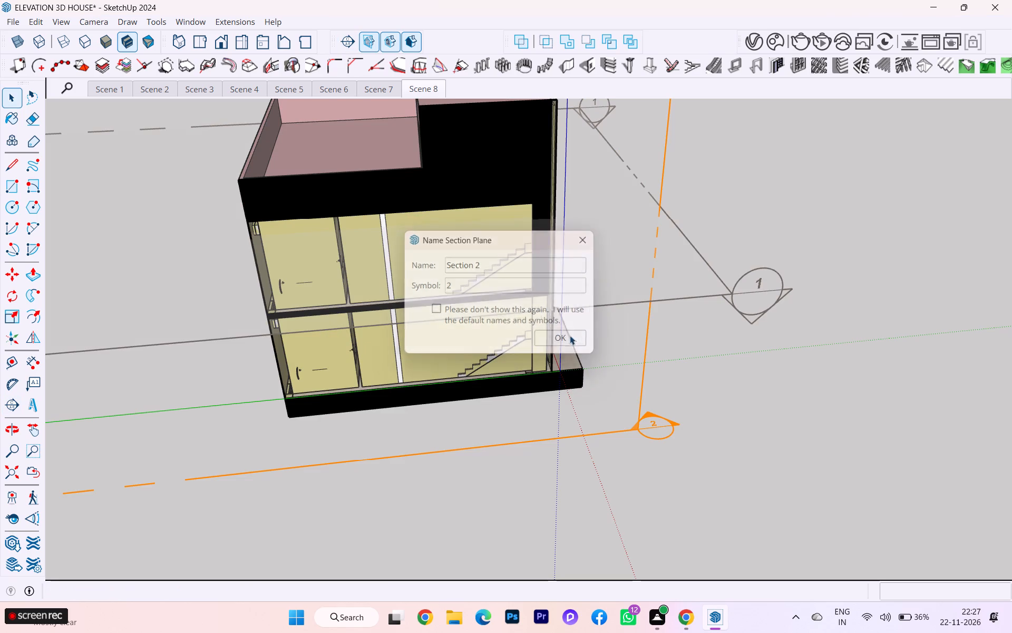
# Add a new scene from the side view with the vertical section plane active.
pyautogui.scroll(-3, 577, 347)
pyautogui.click(625, 411)
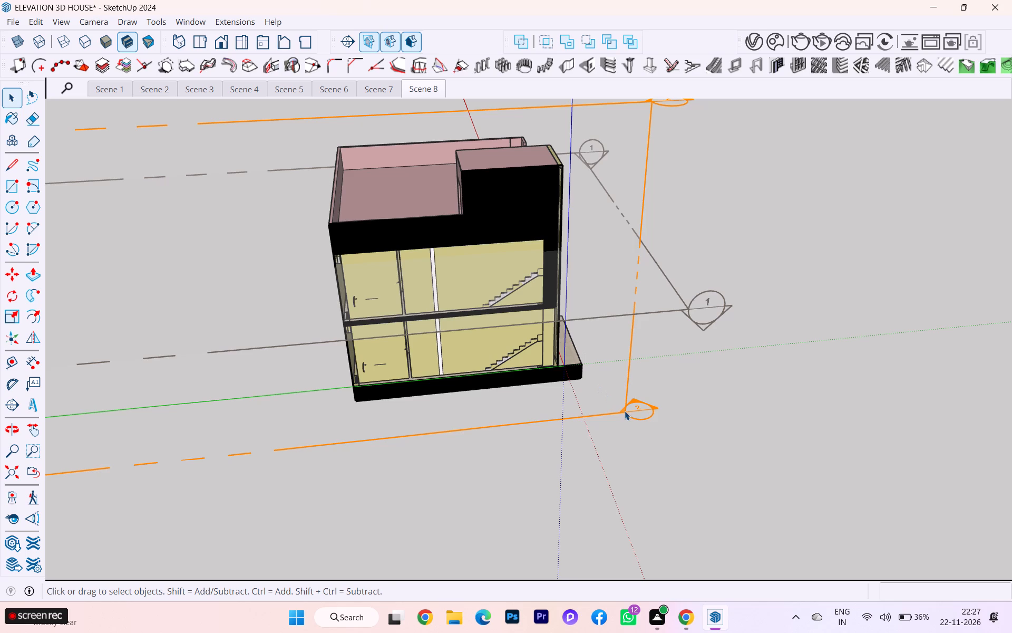
pyautogui.rightClick(427, 89)
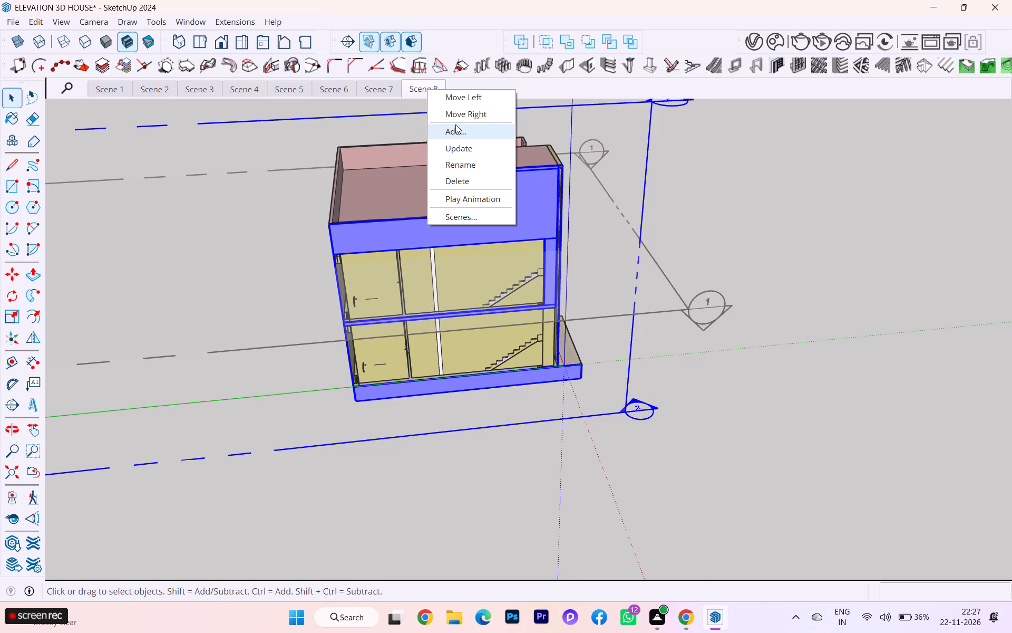
pyautogui.click(457, 129)
pyautogui.click(551, 364)
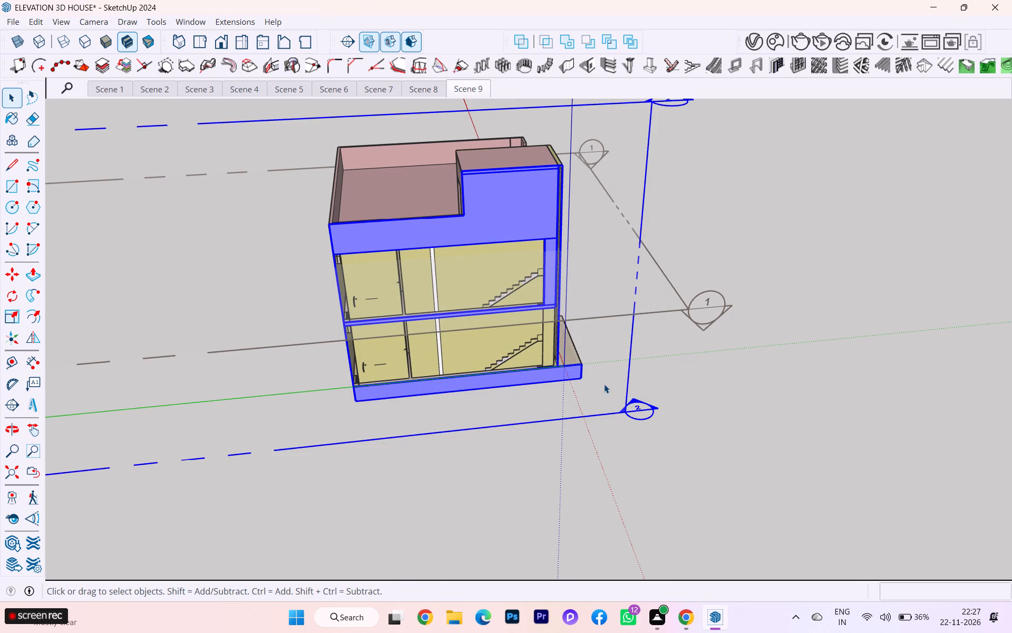
# Move the vertical section plane about 2' 6" along the red axis into the house, cutting through the staircase.
pyautogui.press('m')
pyautogui.click(628, 413)
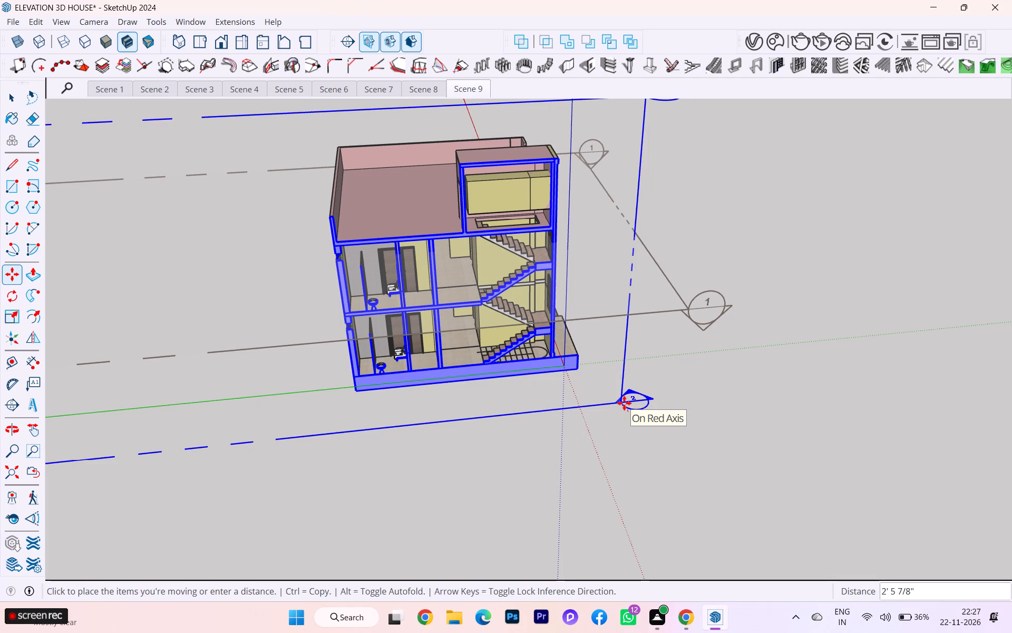
pyautogui.click(624, 403)
pyautogui.click(15, 100)
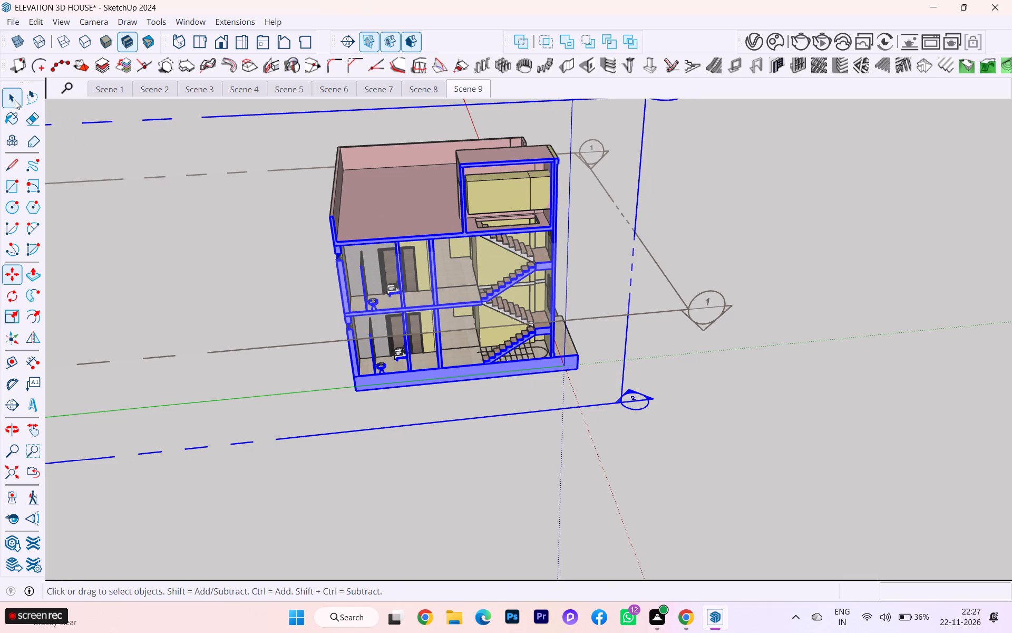
pyautogui.click(190, 218)
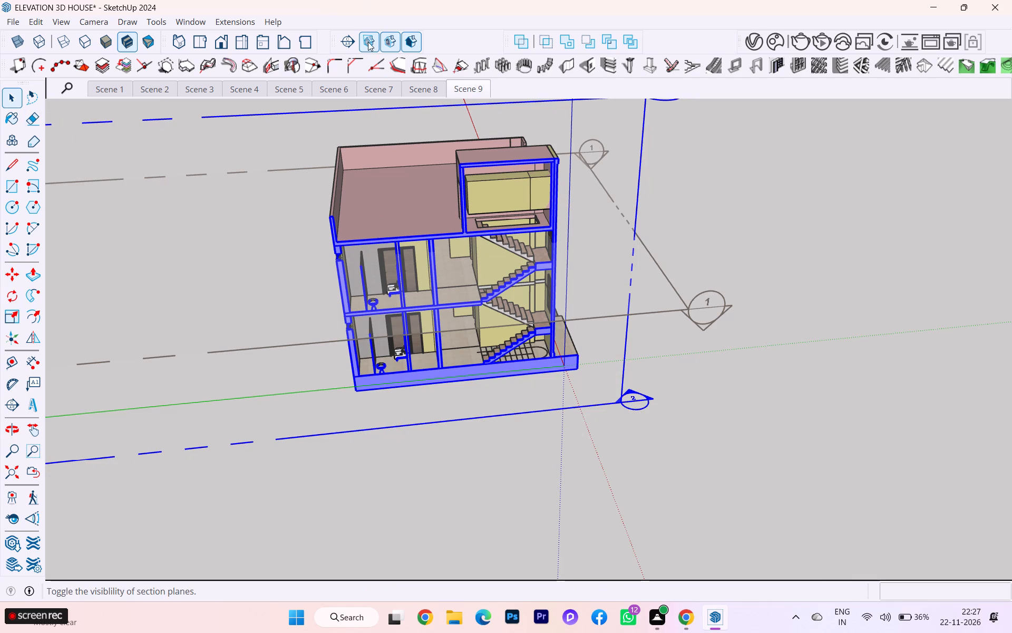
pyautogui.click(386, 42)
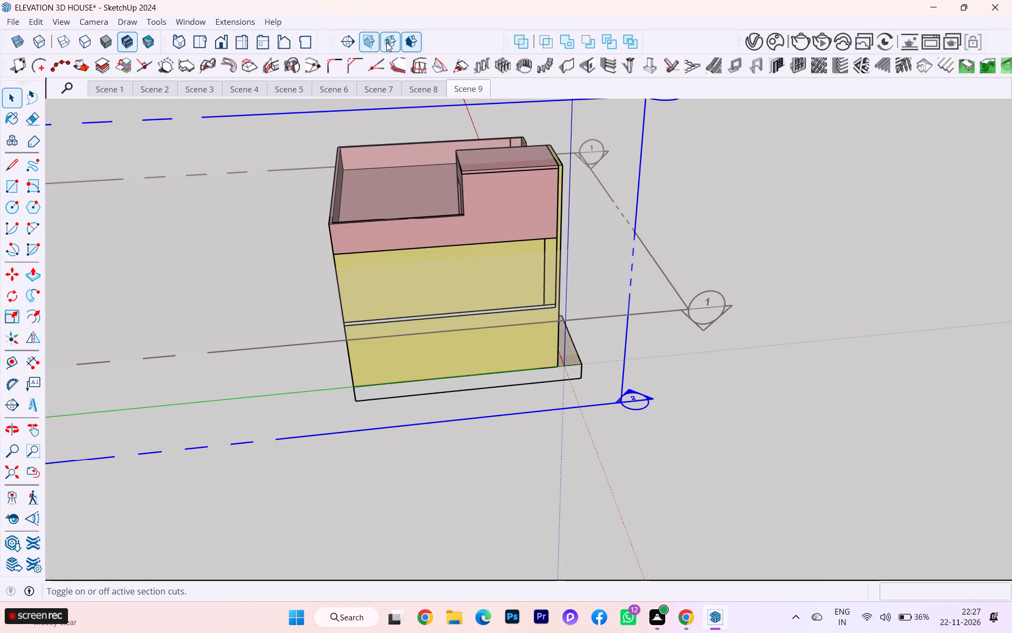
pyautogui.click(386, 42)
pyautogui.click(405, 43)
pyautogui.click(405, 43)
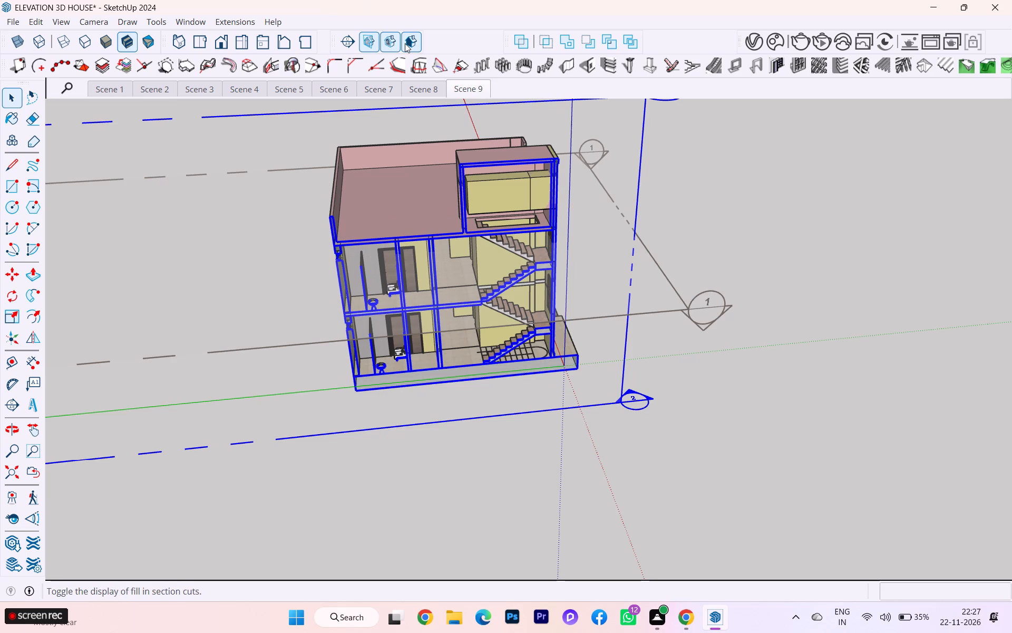
# Hide the section plane symbols, keeping the vertical cut through the staircase active.
pyautogui.click(369, 40)
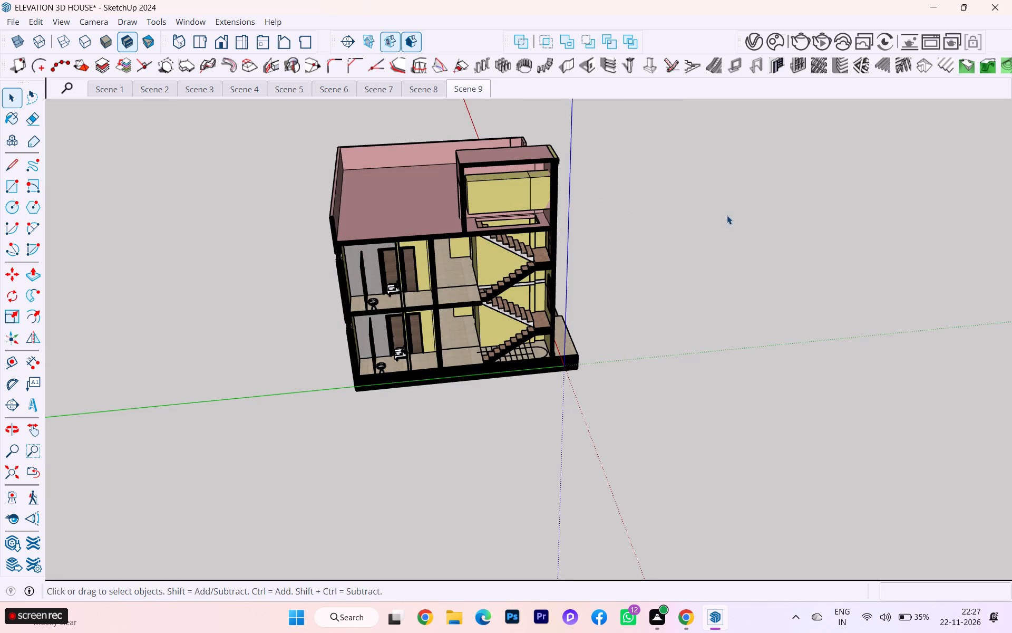
# Examine the vertical cut through the rooms and staircase of both storeys from several angles and distances.
pyautogui.scroll(3, 464, 331)
pyautogui.scroll(-2, 437, 311)
pyautogui.scroll(1, 439, 316)
pyautogui.scroll(-1, 443, 323)
pyautogui.scroll(-2, 458, 506)
pyautogui.moveTo(441, 483); pyautogui.dragTo(421, 391, button='middle')
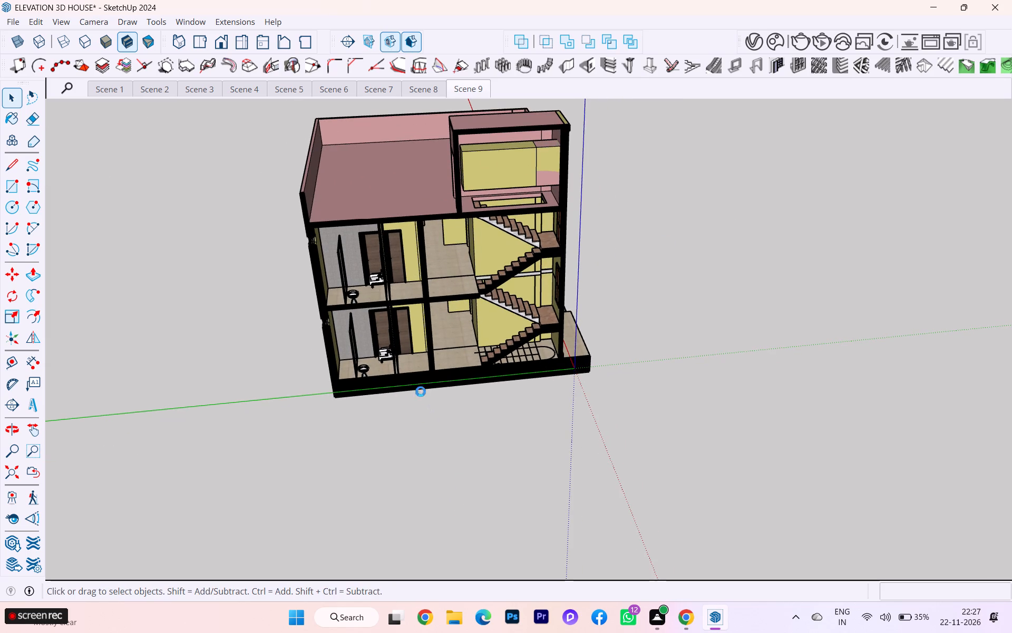
pyautogui.moveTo(421, 391); pyautogui.dragTo(420, 386, button='middle')
pyautogui.scroll(-3, 420, 385)
pyautogui.scroll(5, 419, 229)
pyautogui.scroll(1, 387, 257)
pyautogui.scroll(-2, 387, 257)
pyautogui.scroll(2, 387, 256)
pyautogui.scroll(-1, 387, 254)
pyautogui.scroll(5, 387, 254)
pyautogui.scroll(-1, 387, 253)
pyautogui.scroll(2, 387, 253)
pyautogui.scroll(-1, 387, 253)
pyautogui.scroll(12, 387, 253)
pyautogui.scroll(-1, 352, 272)
pyautogui.scroll(4, 350, 279)
pyautogui.scroll(2, 410, 302)
pyautogui.scroll(-1, 410, 302)
pyautogui.scroll(4, 410, 302)
pyautogui.scroll(-3, 410, 302)
pyautogui.scroll(1, 410, 302)
pyautogui.scroll(-3, 410, 302)
pyautogui.scroll(3, 410, 302)
pyautogui.scroll(-6, 418, 292)
pyautogui.scroll(1, 417, 295)
pyautogui.scroll(-2, 465, 366)
pyautogui.scroll(1, 465, 366)
pyautogui.scroll(-1, 465, 366)
pyautogui.scroll(-5, 743, 439)
pyautogui.scroll(1, 689, 391)
pyautogui.scroll(-1, 687, 388)
pyautogui.scroll(1, 687, 388)
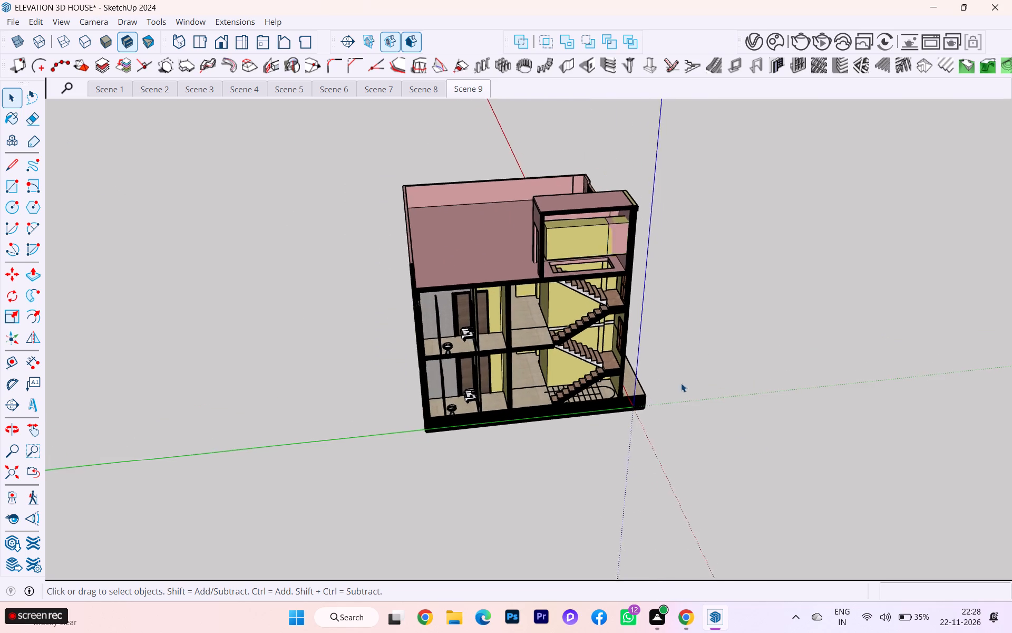
pyautogui.scroll(6, 681, 383)
pyautogui.scroll(-3, 547, 356)
pyautogui.scroll(1, 547, 356)
pyautogui.scroll(-2, 550, 361)
pyautogui.scroll(2, 573, 389)
pyautogui.scroll(-5, 575, 391)
pyautogui.moveTo(584, 459); pyautogui.dragTo(546, 359, button='middle')
pyautogui.scroll(-5, 558, 418)
pyautogui.scroll(2, 550, 248)
pyautogui.scroll(-1, 550, 248)
pyautogui.scroll(1, 550, 248)
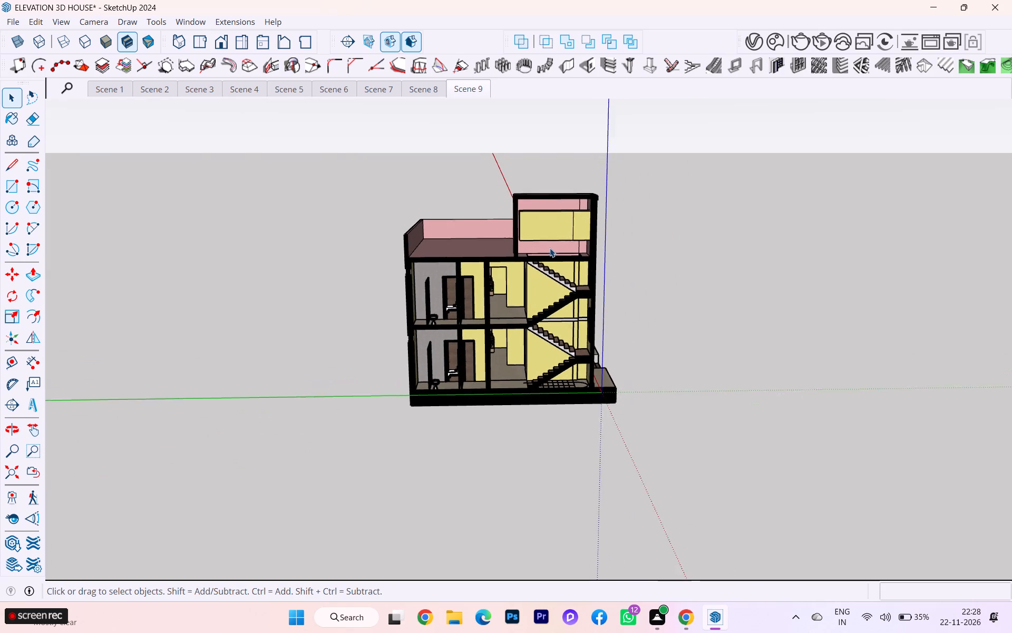
pyautogui.scroll(5, 550, 251)
pyautogui.scroll(-1, 552, 273)
pyautogui.scroll(1, 552, 273)
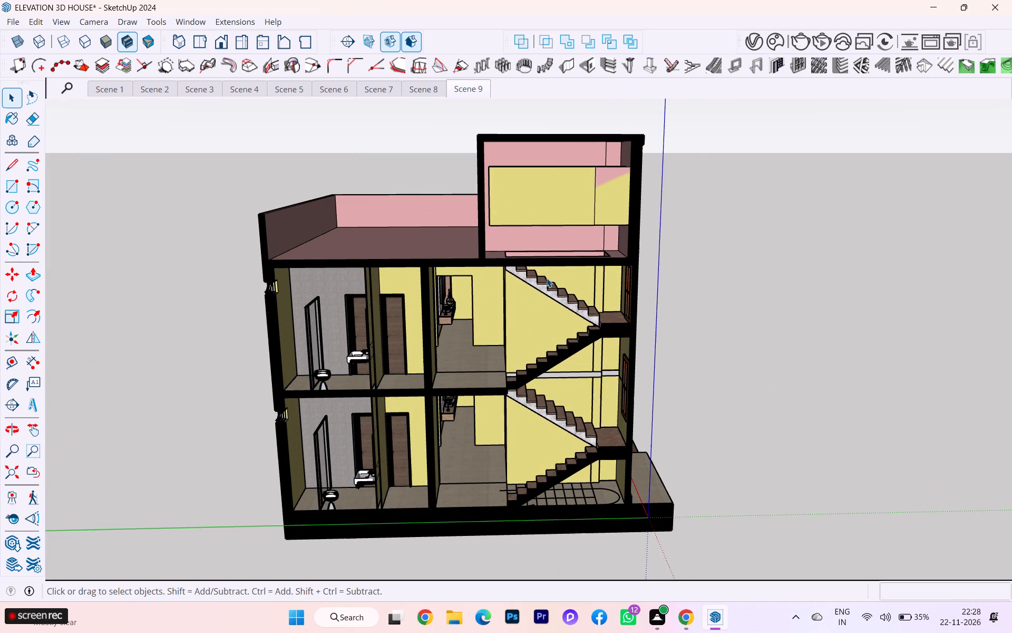
pyautogui.scroll(4, 547, 278)
pyautogui.scroll(-3, 645, 244)
pyautogui.scroll(2, 402, 352)
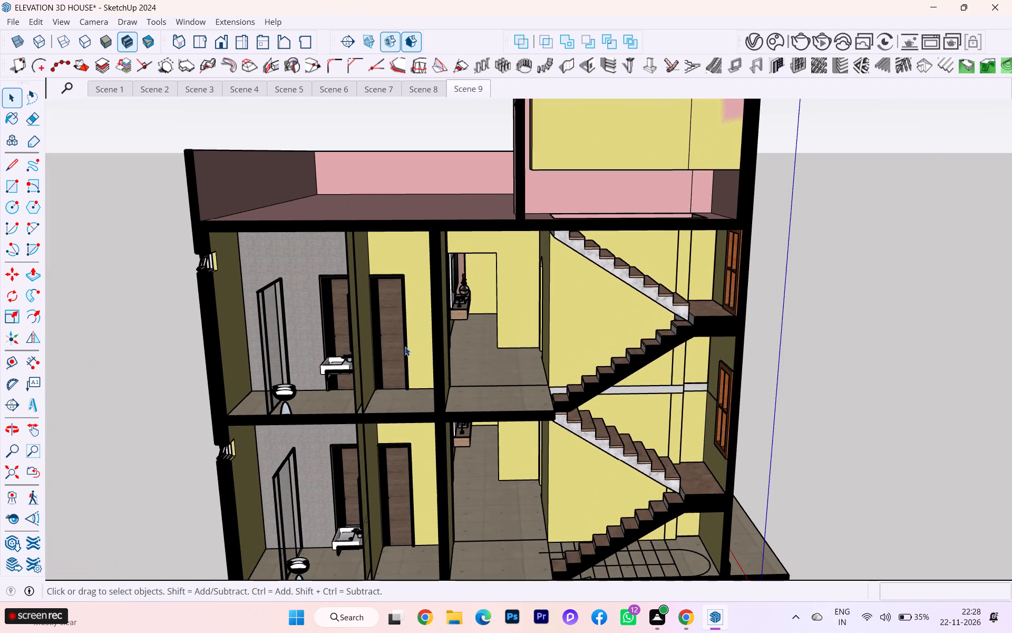
pyautogui.scroll(-3, 446, 322)
pyautogui.scroll(-4, 513, 265)
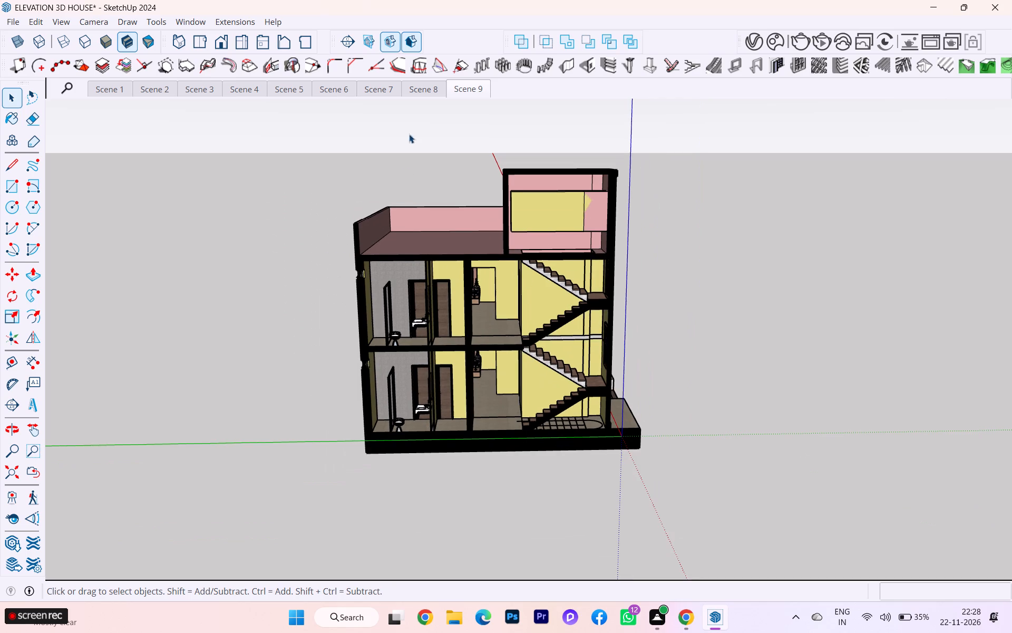
# Switch the camera to parallel projection and show the vertically cut house in the Left standard view.
pyautogui.click(53, 21)
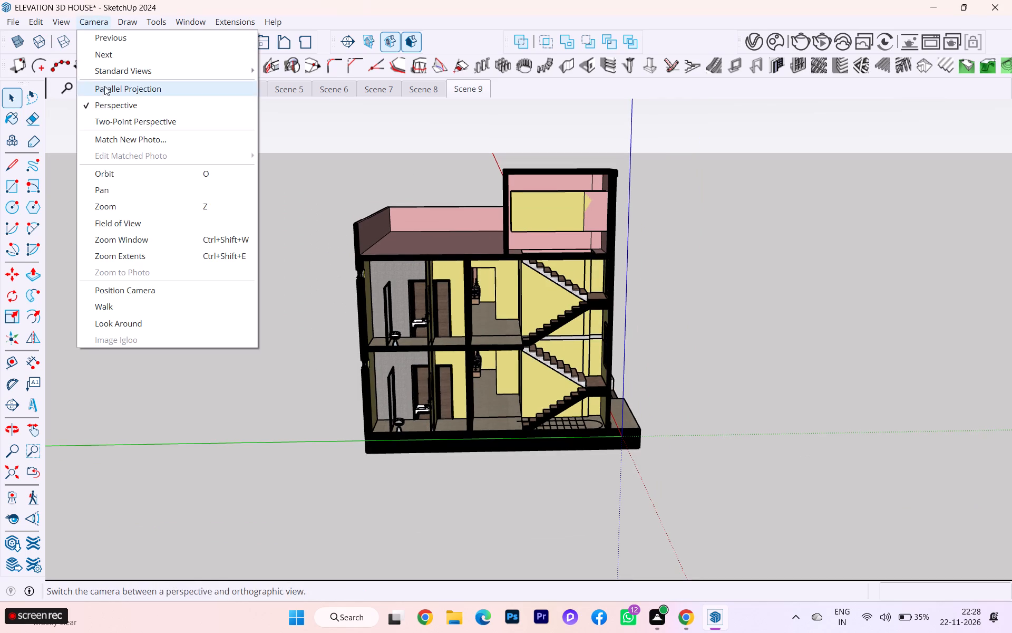
pyautogui.click(99, 91)
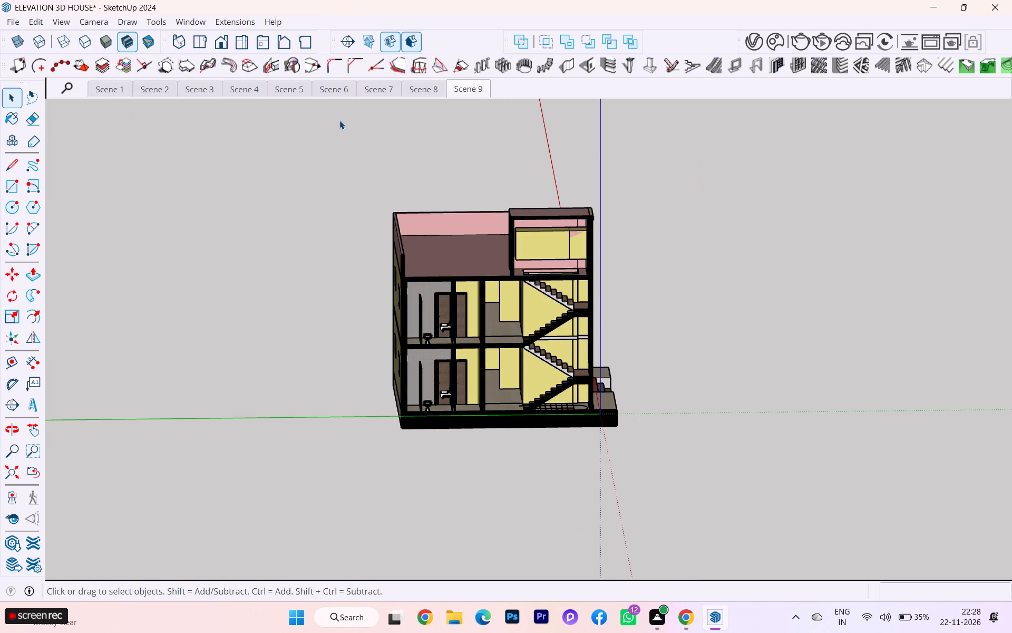
pyautogui.click(222, 43)
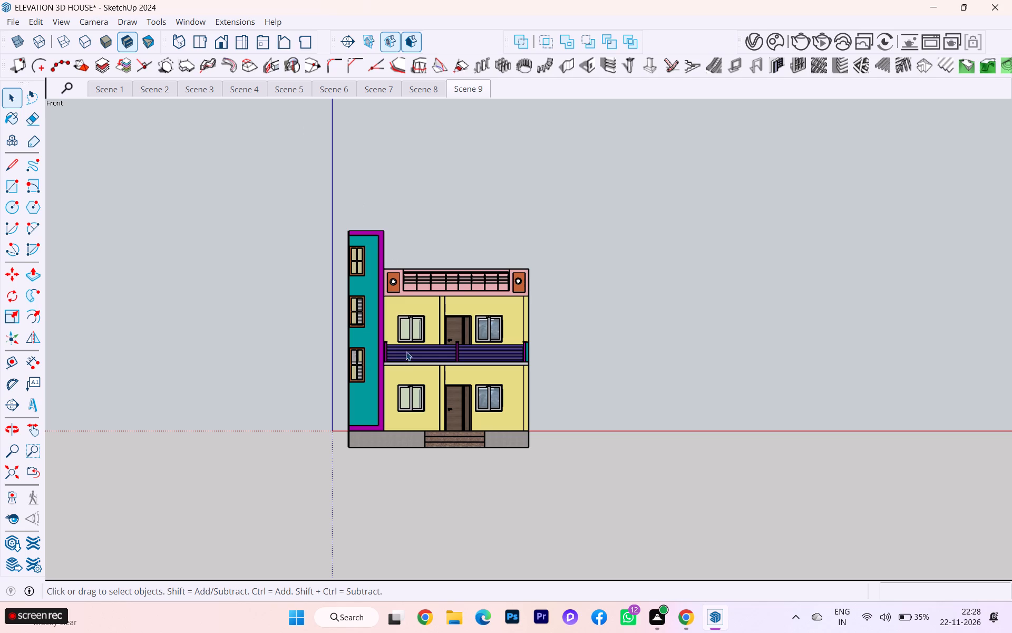
pyautogui.click(219, 43)
pyautogui.click(241, 44)
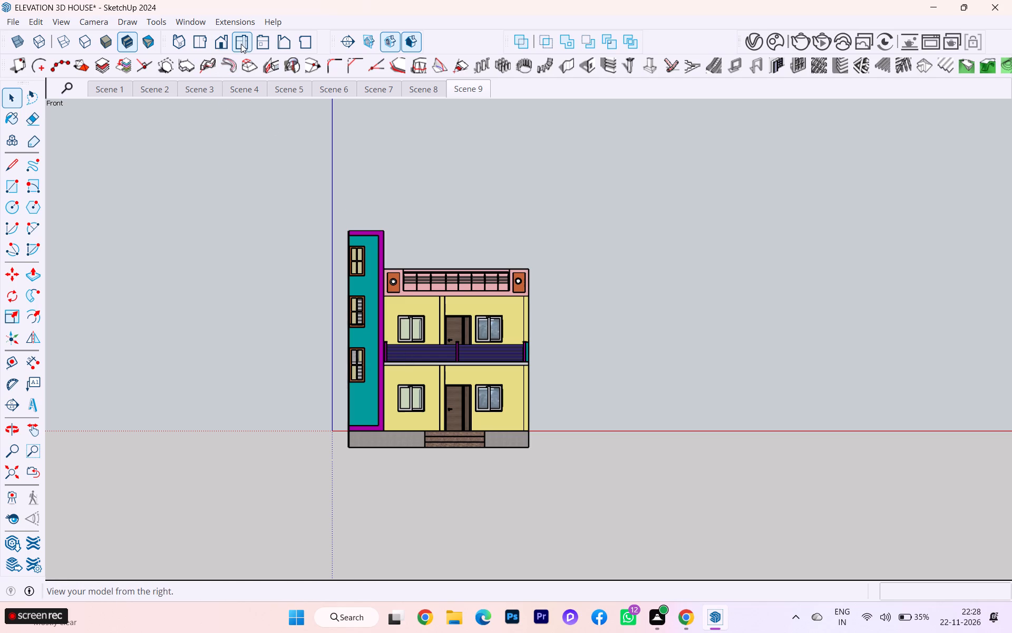
pyautogui.click(258, 43)
# Examine the flat left-side section of the whole house, from the plinth to the staircase roof.
pyautogui.scroll(-1, 308, 279)
pyautogui.scroll(3, 306, 279)
pyautogui.scroll(-2, 305, 280)
pyautogui.scroll(-1, 353, 312)
pyautogui.scroll(2, 361, 316)
pyautogui.scroll(-1, 369, 318)
pyautogui.scroll(4, 741, 383)
pyautogui.scroll(-2, 713, 241)
pyautogui.scroll(9, 713, 239)
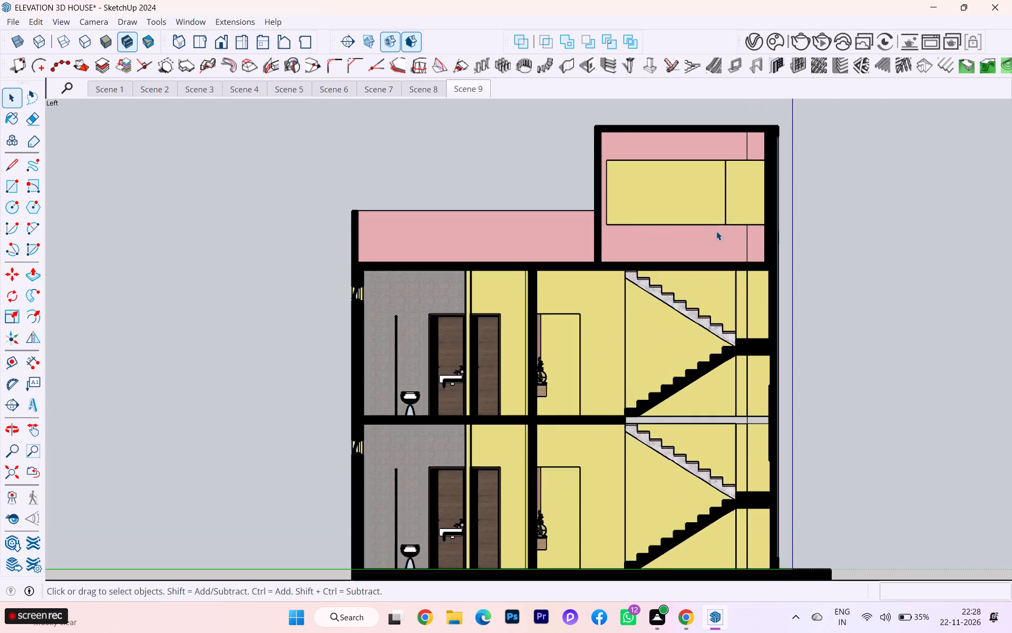
pyautogui.scroll(3, 716, 231)
pyautogui.scroll(-2, 659, 208)
pyautogui.scroll(-1, 619, 246)
pyautogui.scroll(-1, 520, 253)
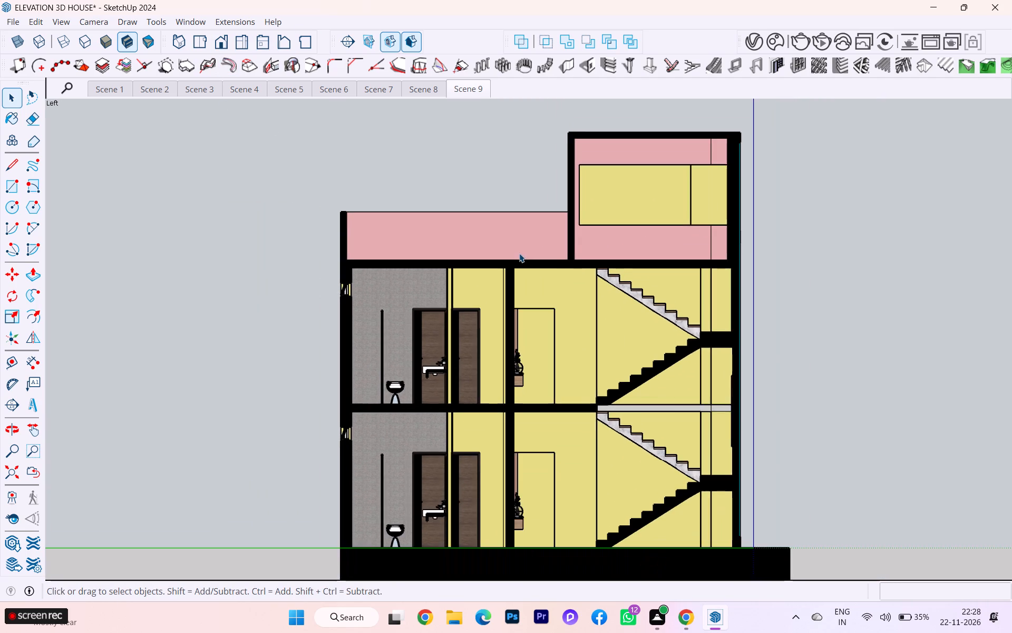
pyautogui.scroll(-1, 519, 253)
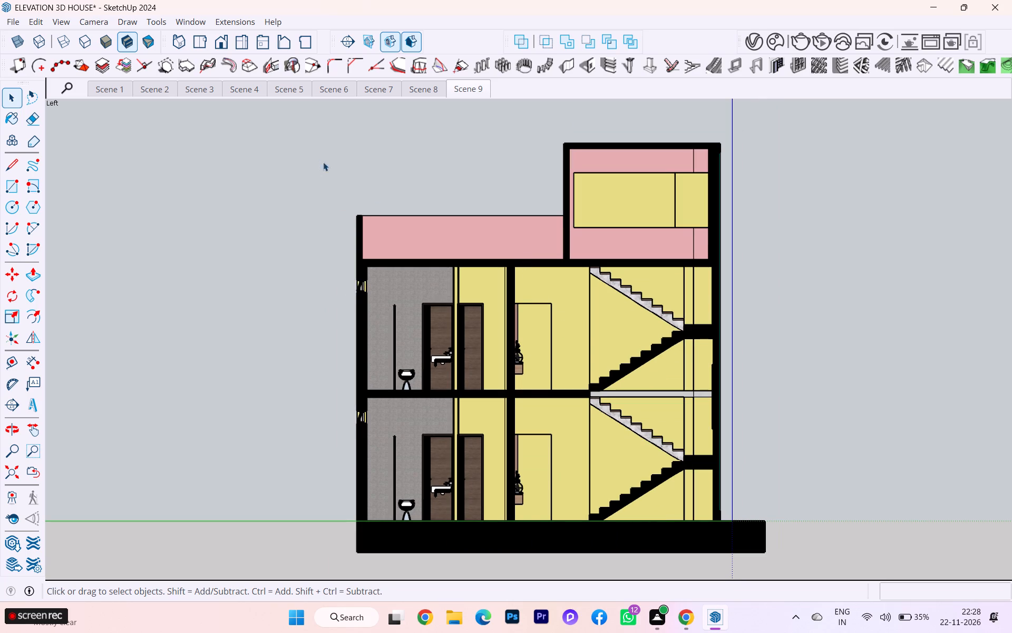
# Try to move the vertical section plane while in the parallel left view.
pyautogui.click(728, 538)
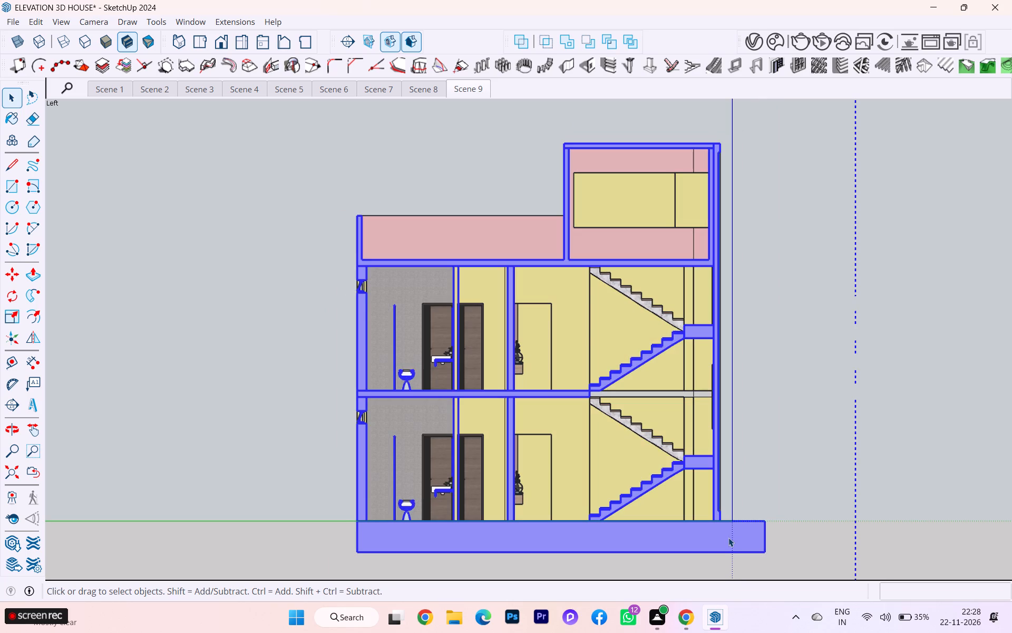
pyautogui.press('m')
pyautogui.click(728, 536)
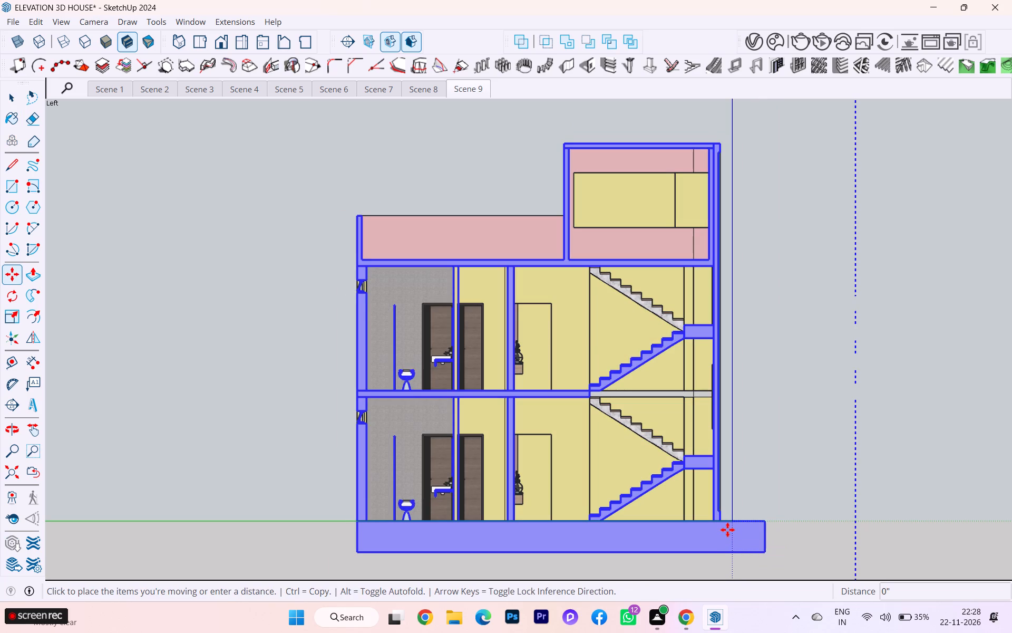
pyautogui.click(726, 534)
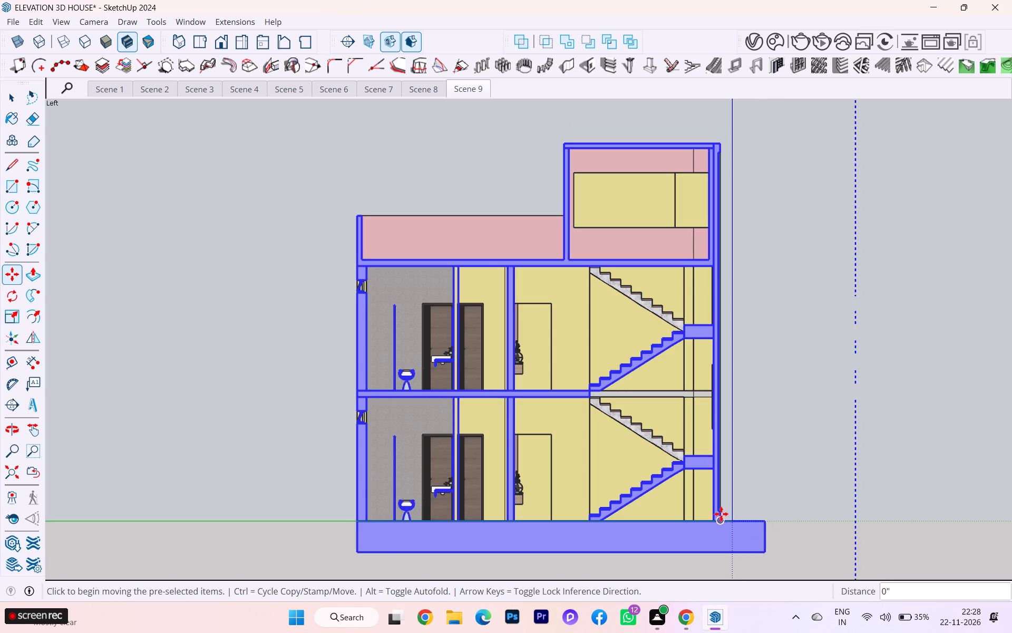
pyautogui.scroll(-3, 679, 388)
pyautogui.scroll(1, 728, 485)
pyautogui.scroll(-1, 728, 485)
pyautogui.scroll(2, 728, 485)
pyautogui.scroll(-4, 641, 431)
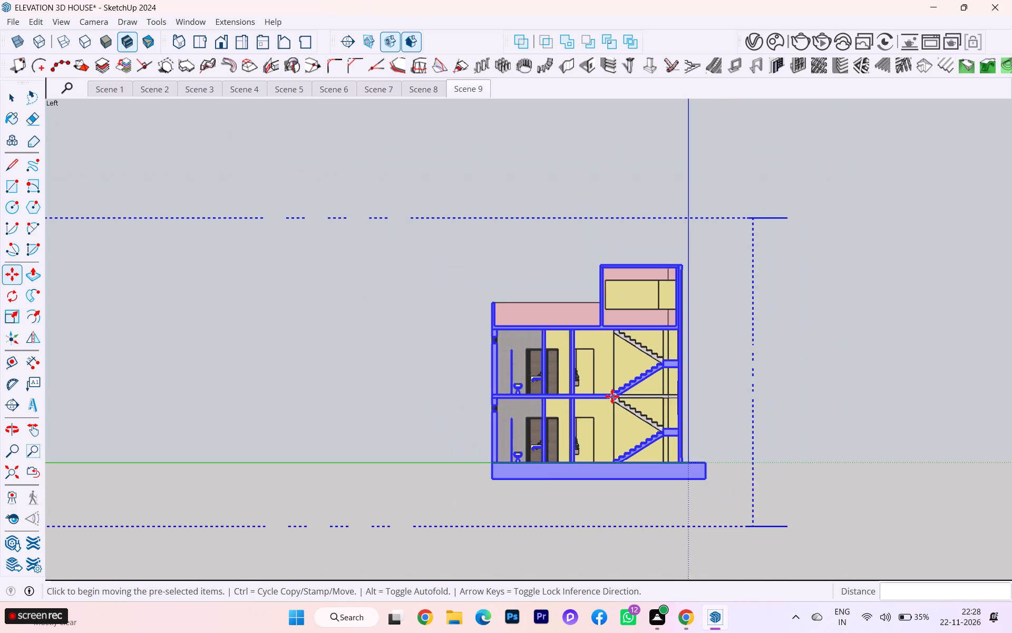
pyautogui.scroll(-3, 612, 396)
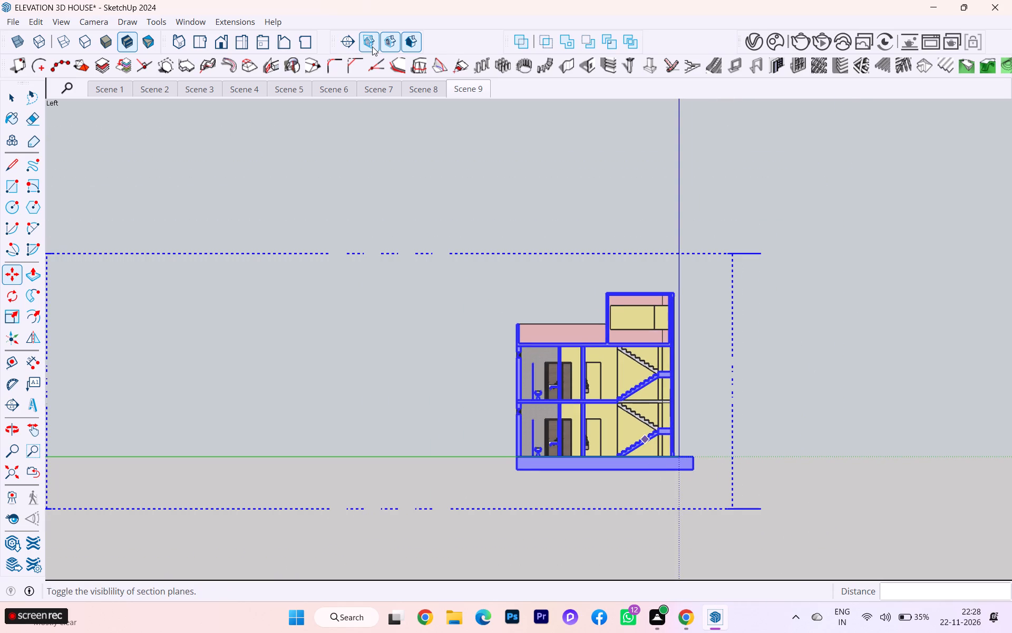
# Show the section plane symbols again around the house.
pyautogui.click(372, 46)
pyautogui.click(728, 511)
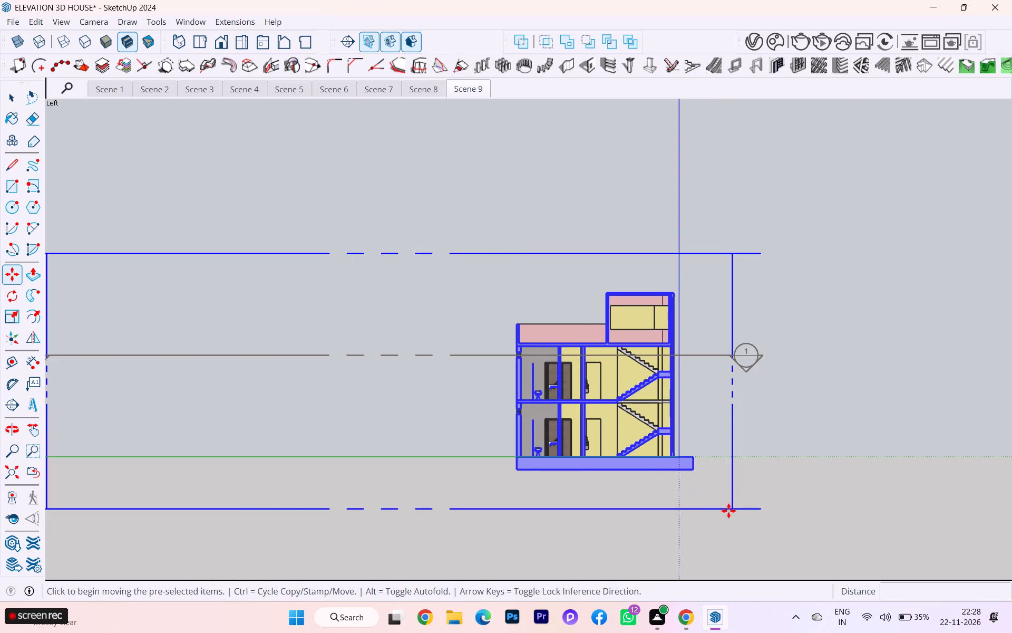
pyautogui.click(725, 512)
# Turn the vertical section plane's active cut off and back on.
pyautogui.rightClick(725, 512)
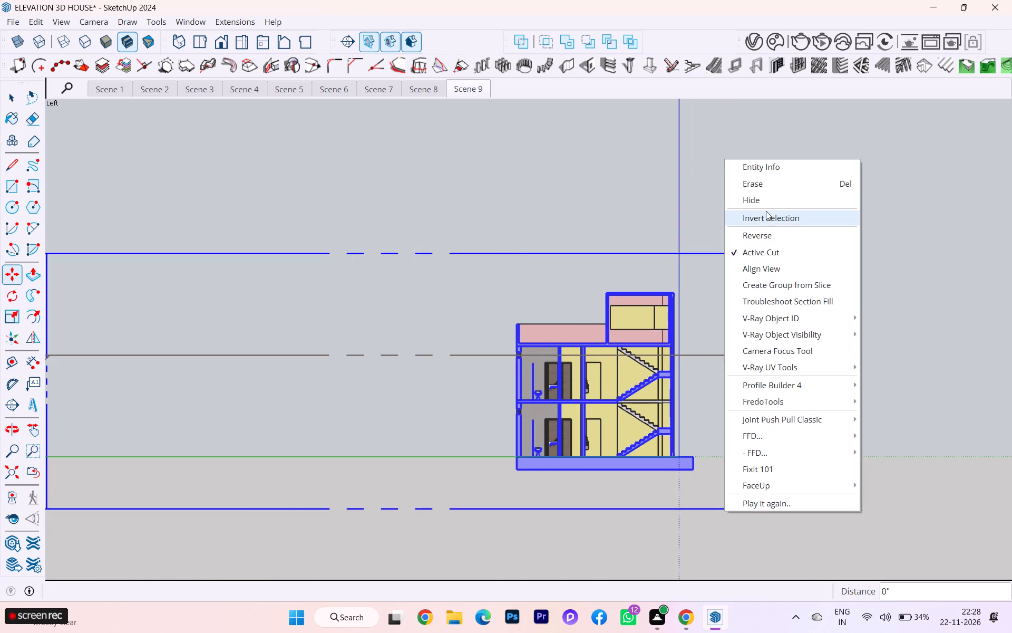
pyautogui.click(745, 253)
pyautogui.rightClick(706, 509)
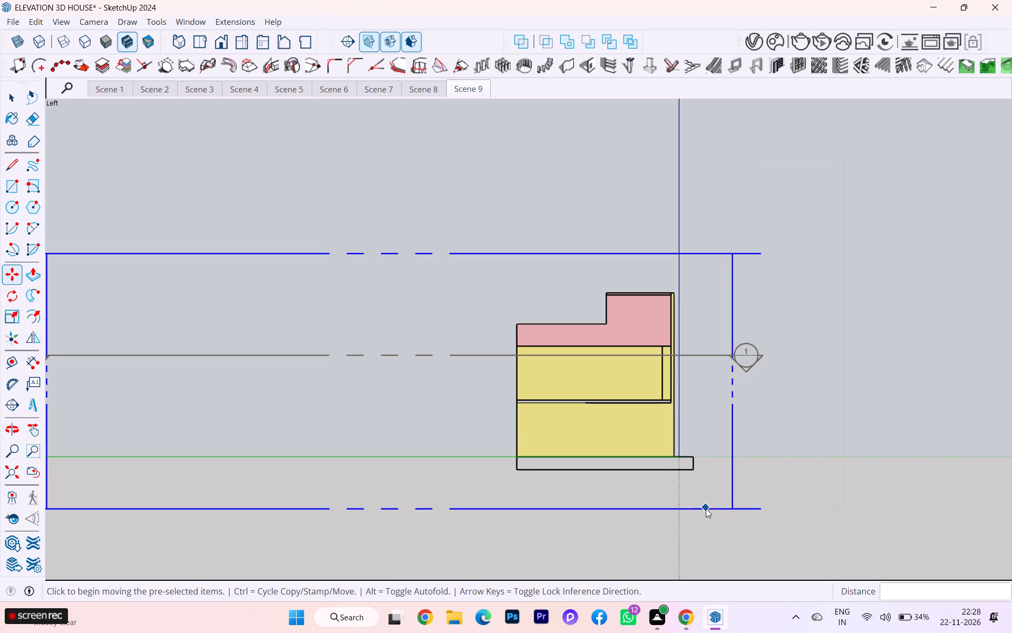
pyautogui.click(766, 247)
# Switch the camera from parallel projection back to perspective, keeping the vertical section plane in place.
pyautogui.click(692, 473)
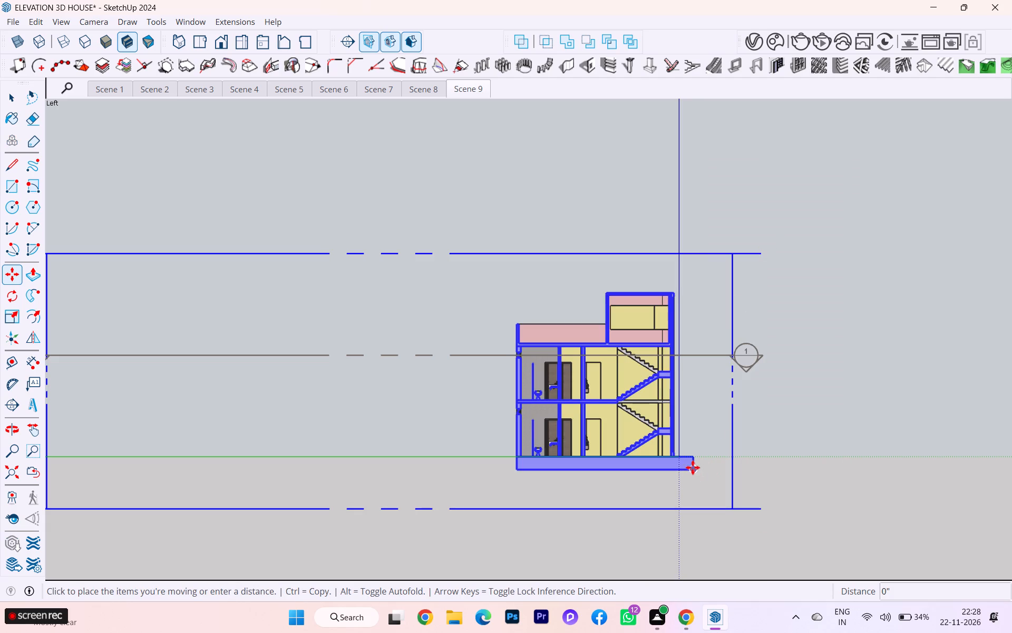
pyautogui.scroll(2, 685, 458)
pyautogui.scroll(-1, 685, 458)
pyautogui.scroll(1, 685, 458)
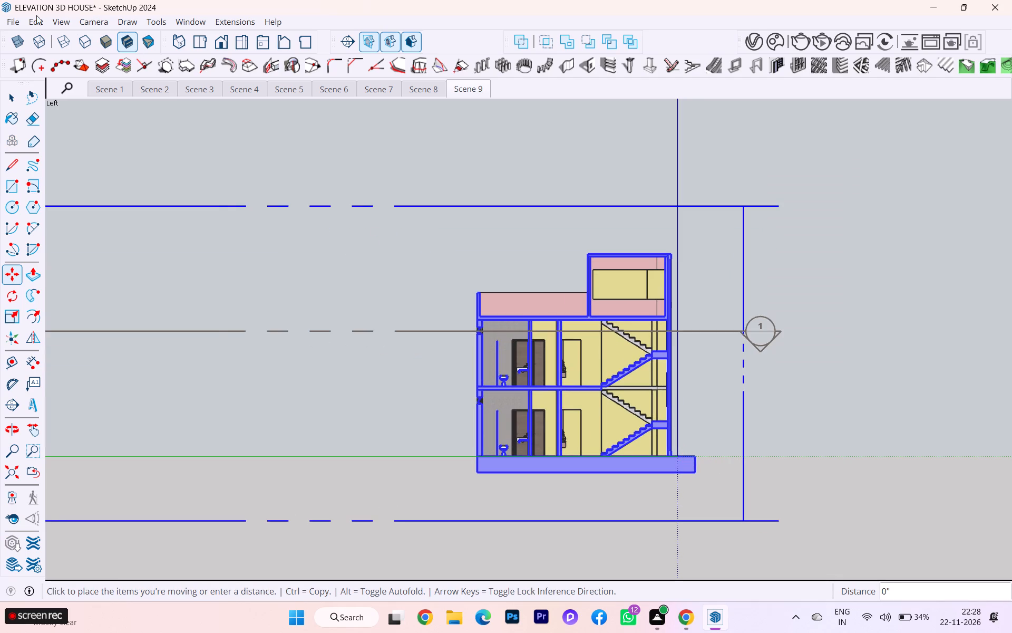
pyautogui.click(30, 15)
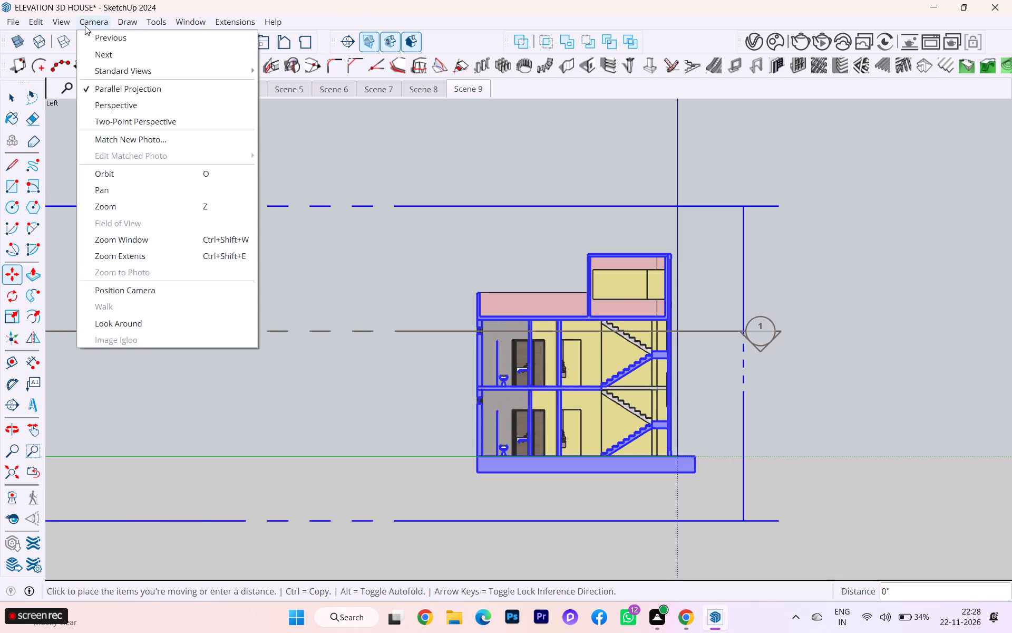
pyautogui.click(85, 26)
pyautogui.click(94, 30)
pyautogui.click(95, 22)
pyautogui.click(97, 99)
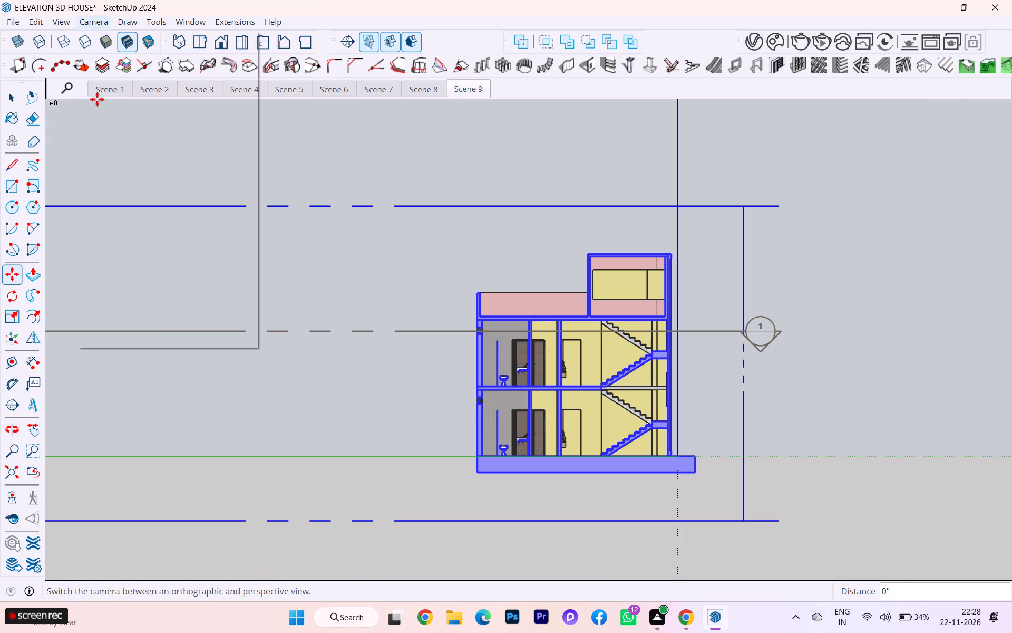
pyautogui.scroll(-3, 486, 323)
pyautogui.scroll(-3, 593, 405)
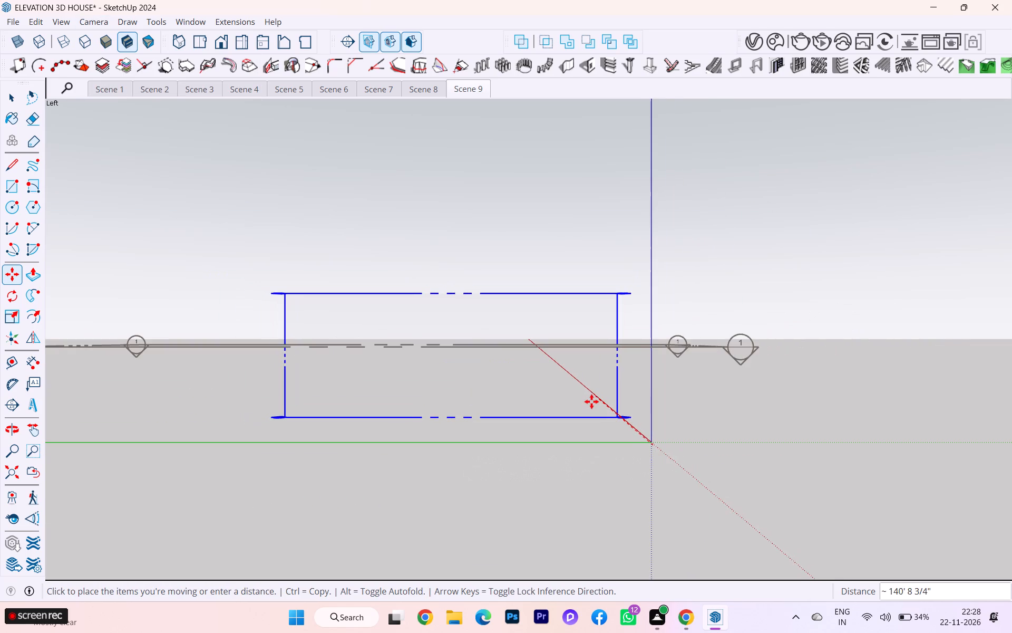
pyautogui.scroll(-2, 590, 404)
pyautogui.scroll(2, 590, 406)
pyautogui.scroll(-2, 590, 406)
pyautogui.press('Escape')
# Move the vertical section plane about 10" along the red axis, keeping its cut through the staircase.
pyautogui.scroll(-6, 636, 373)
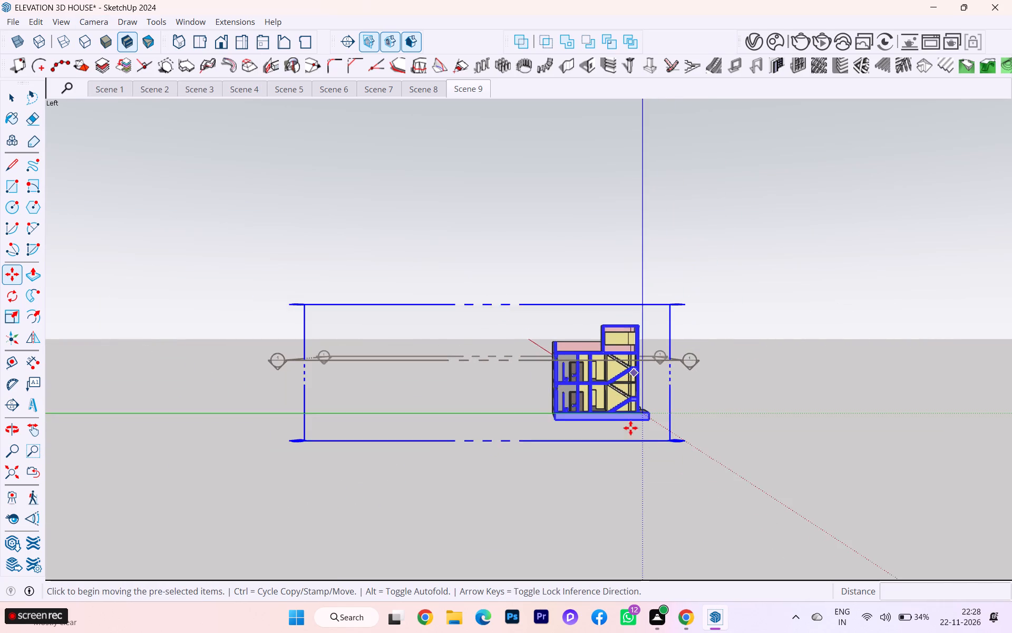
pyautogui.scroll(2, 646, 437)
pyautogui.scroll(-1, 658, 447)
pyautogui.scroll(1, 658, 447)
pyautogui.click(677, 437)
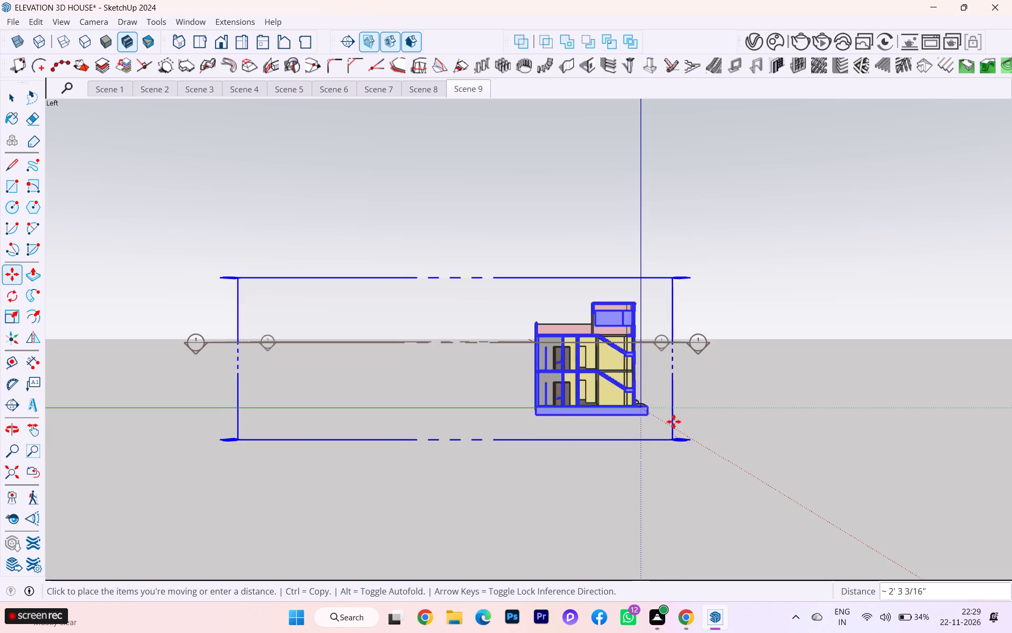
pyautogui.scroll(7, 674, 421)
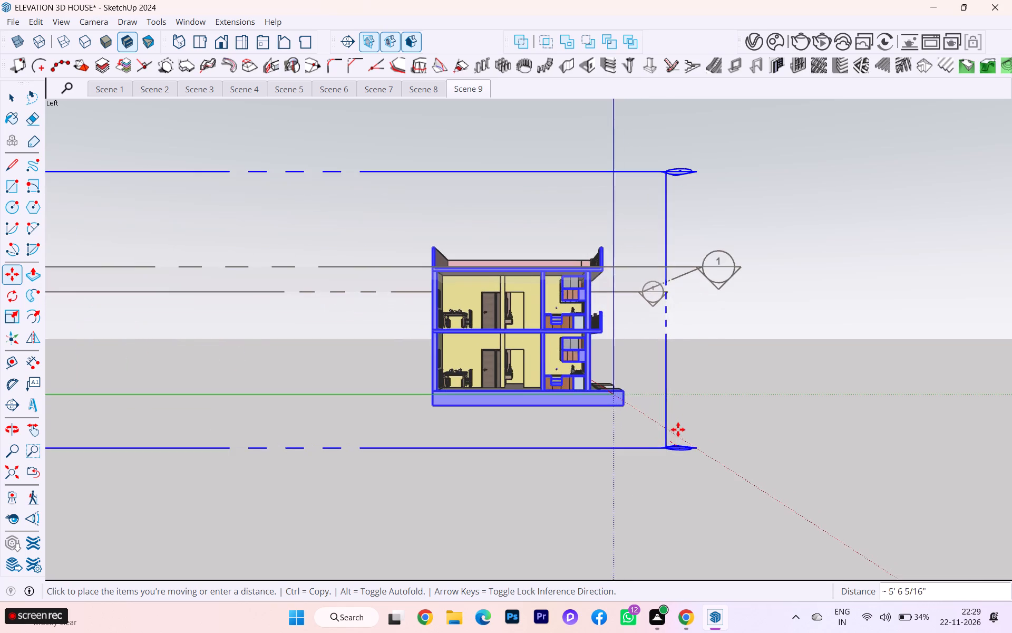
pyautogui.scroll(2, 678, 429)
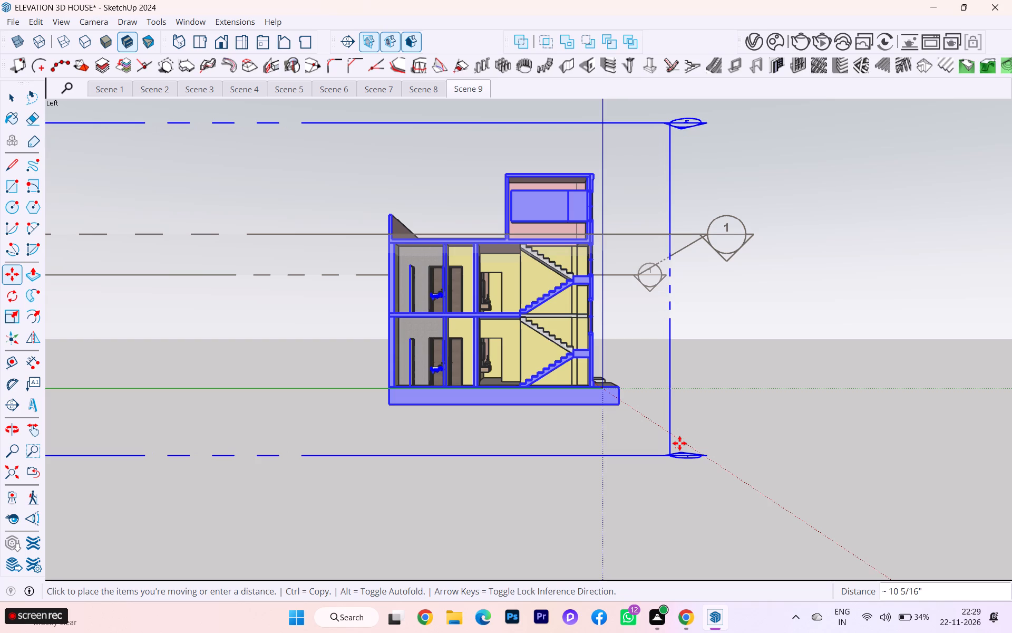
pyautogui.click(679, 443)
pyautogui.click(9, 92)
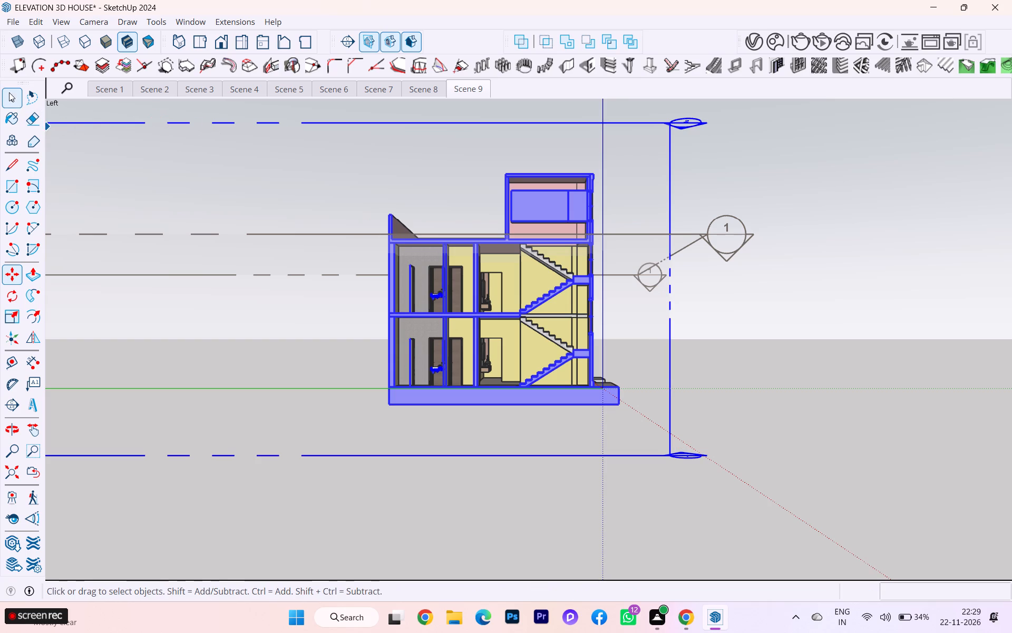
# Deselect the vertical section plane and hide the section plane symbols around the staircase section.
pyautogui.click(839, 355)
pyautogui.click(368, 46)
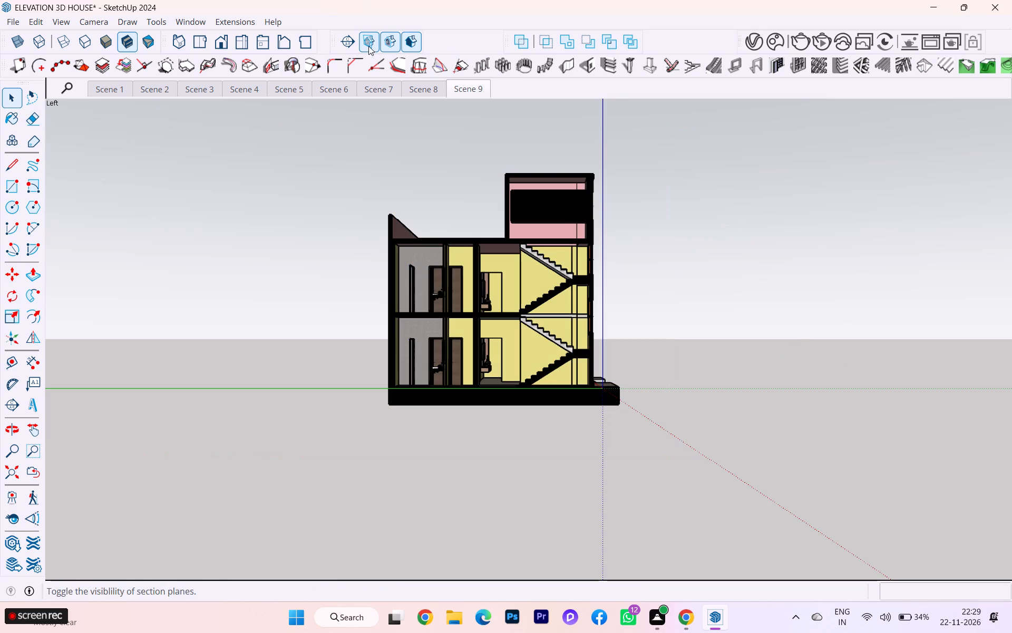
pyautogui.scroll(7, 464, 247)
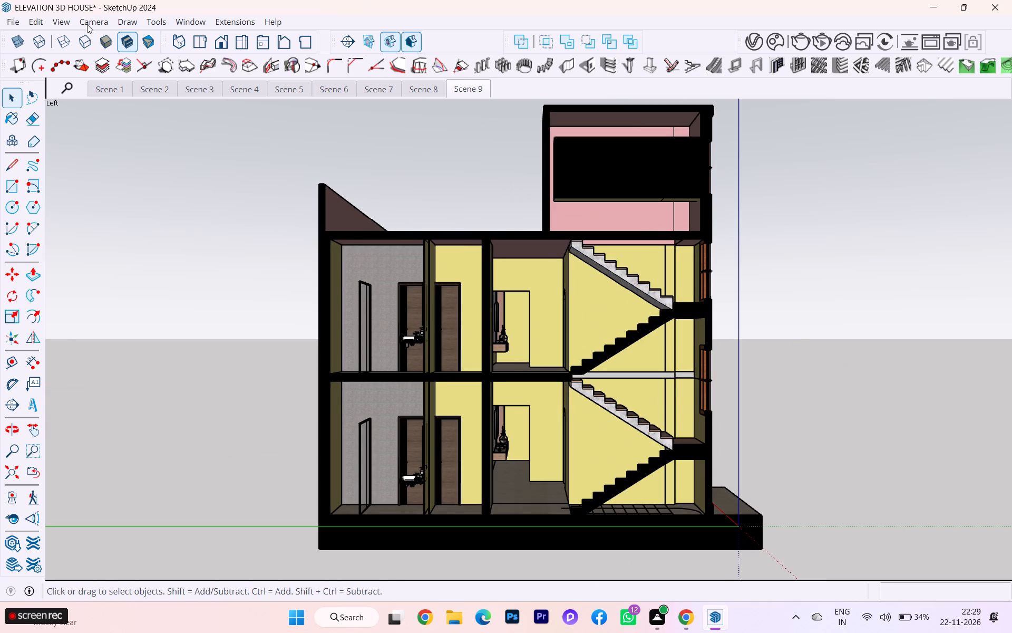
# Switch the camera to parallel projection for the staircase section view.
pyautogui.click(96, 22)
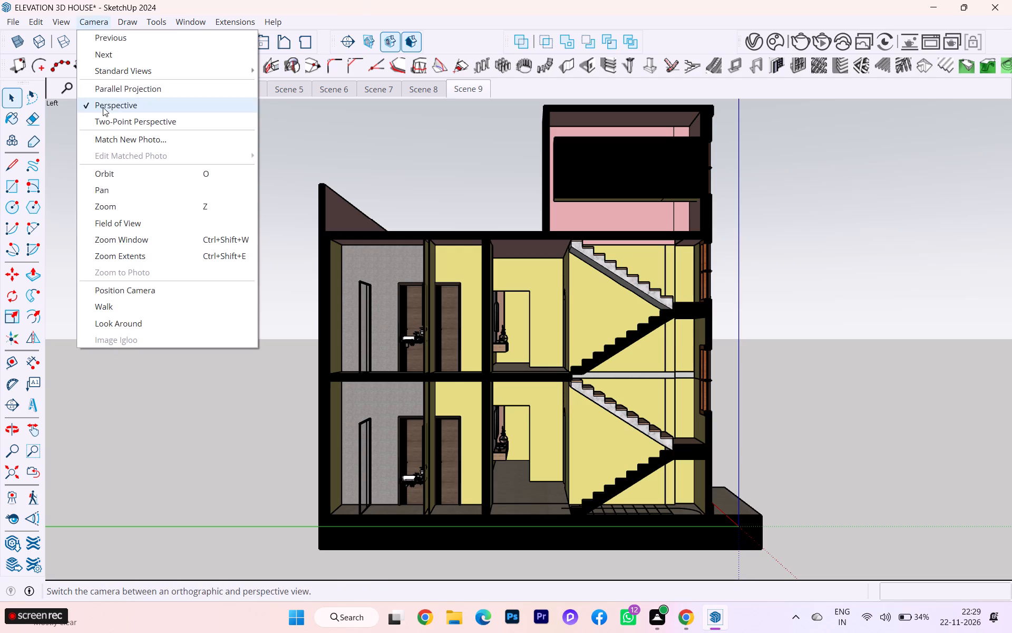
pyautogui.click(105, 91)
pyautogui.scroll(3, 687, 374)
pyautogui.scroll(1, 644, 366)
pyautogui.scroll(1, 503, 345)
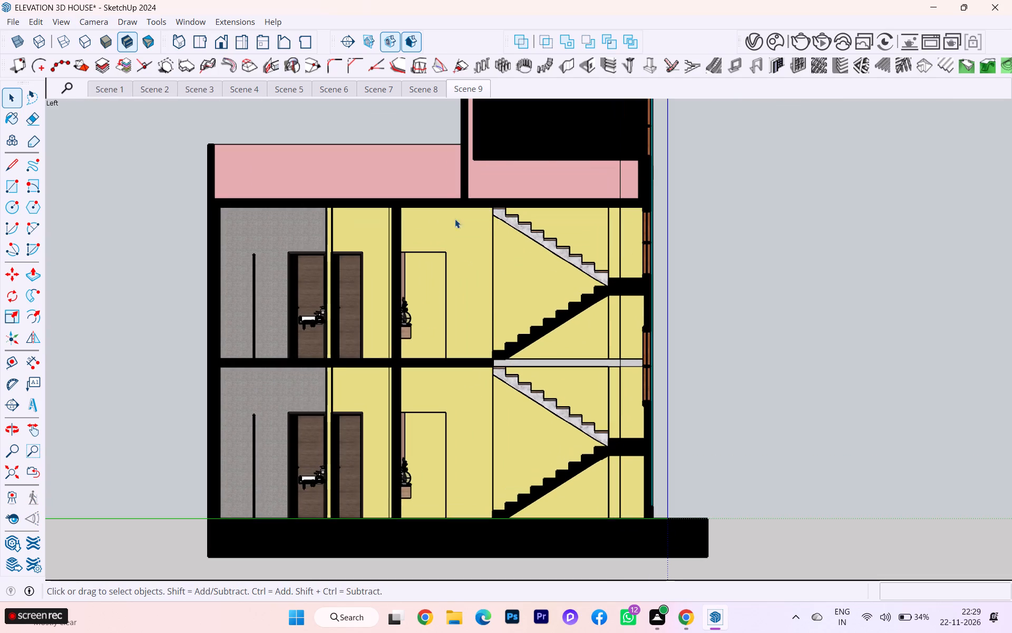
# Update Scene 9 with the current staircase section view, saving the style changes as a new style.
pyautogui.rightClick(458, 88)
pyautogui.click(497, 152)
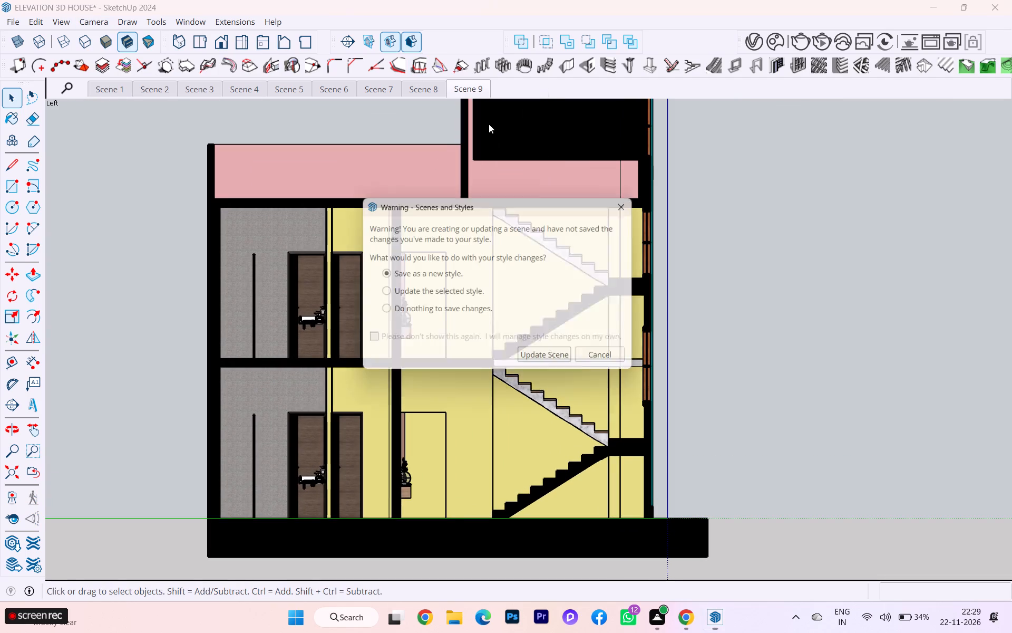
pyautogui.click(565, 361)
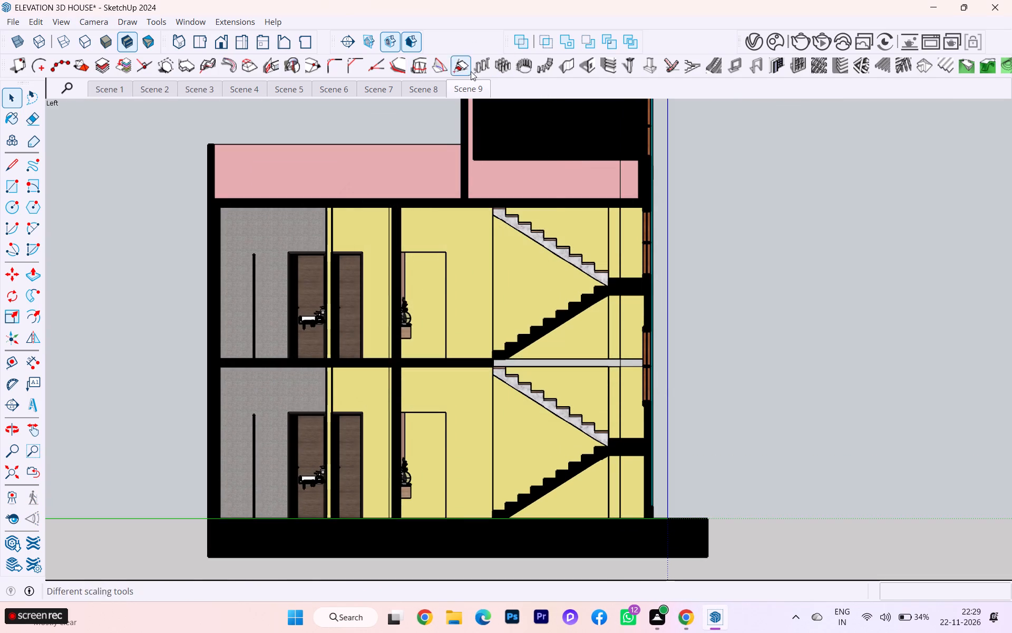
# Add a new scene after Scene 9 from the current staircase section view.
pyautogui.rightClick(468, 92)
pyautogui.click(508, 136)
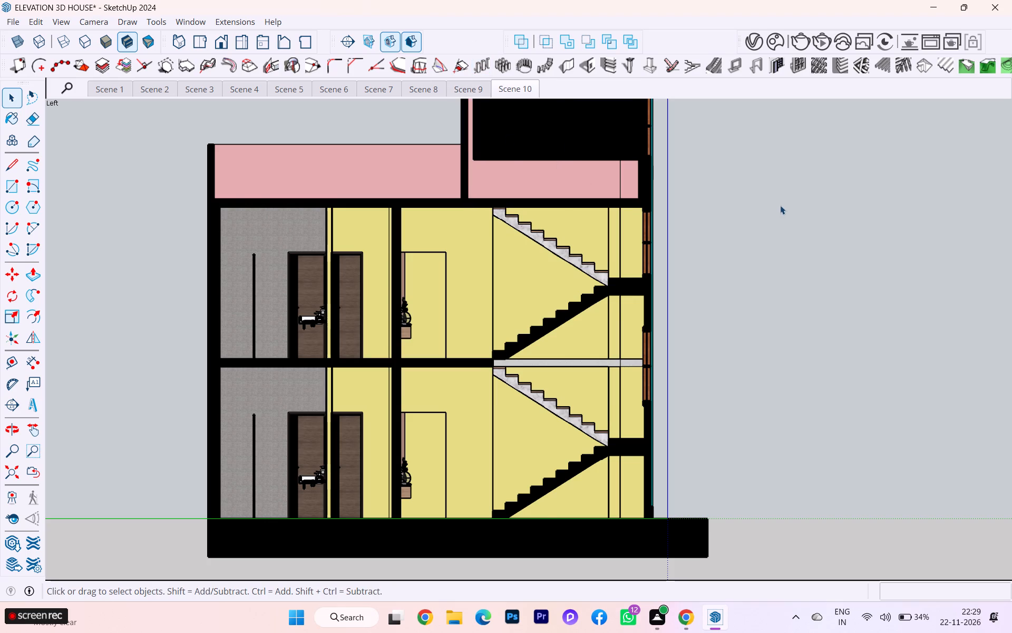
# Turn off the active section cuts and leave the section plane symbols hidden, so the whole house is shown uncut.
pyautogui.scroll(-3, 780, 212)
pyautogui.scroll(1, 781, 217)
pyautogui.scroll(-3, 677, 233)
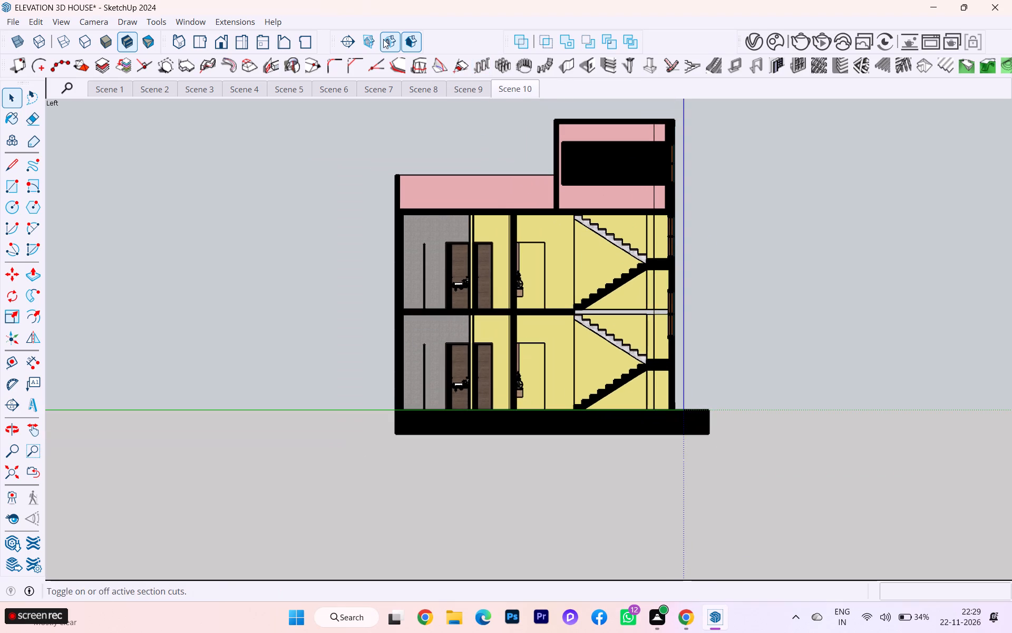
pyautogui.click(374, 35)
pyautogui.click(391, 39)
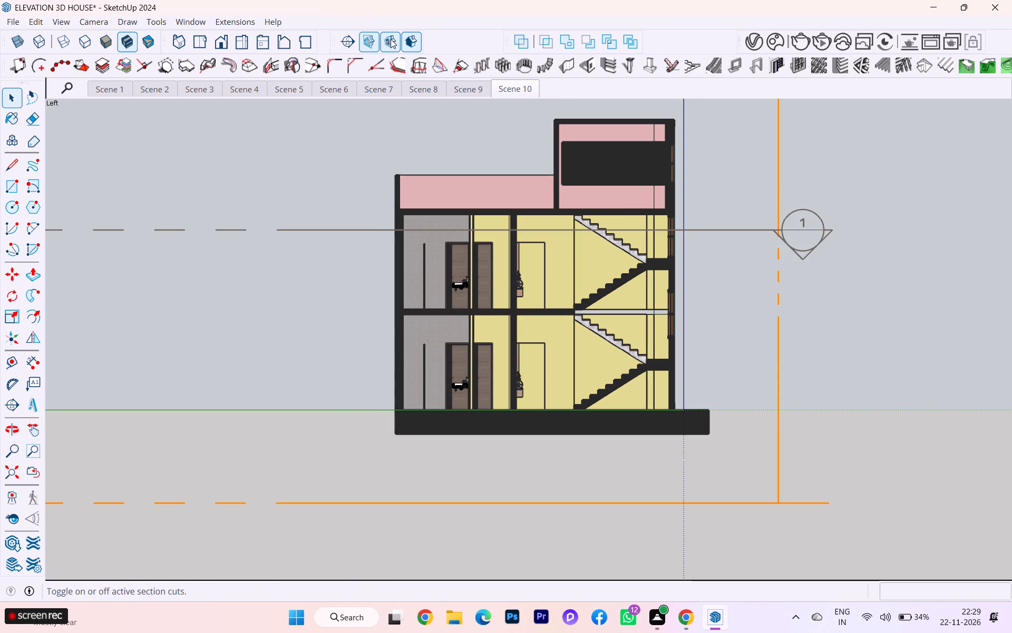
pyautogui.scroll(-4, 765, 273)
pyautogui.scroll(-1, 847, 308)
pyautogui.click(853, 301)
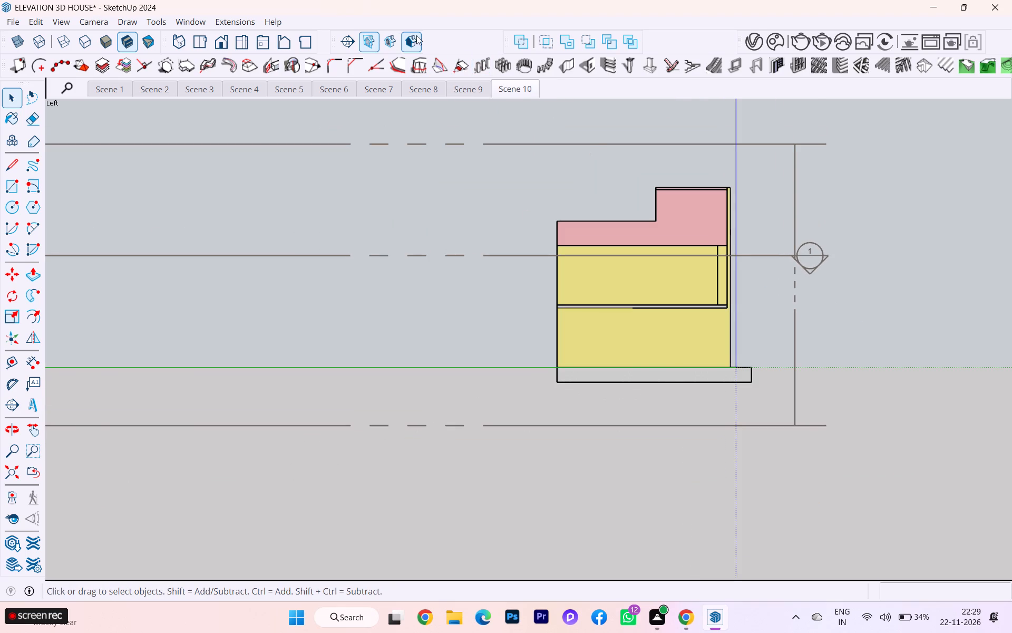
pyautogui.click(369, 33)
# Set the camera to the Back standard view of the uncut house.
pyautogui.scroll(-2, 703, 211)
pyautogui.moveTo(725, 220); pyautogui.dragTo(483, 231, button='middle')
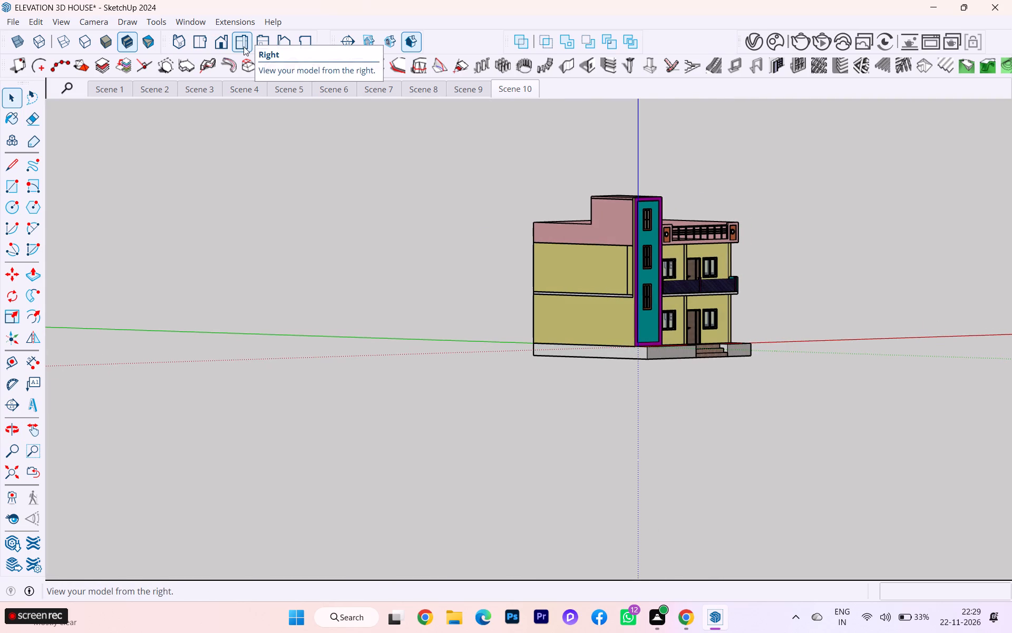
pyautogui.click(252, 45)
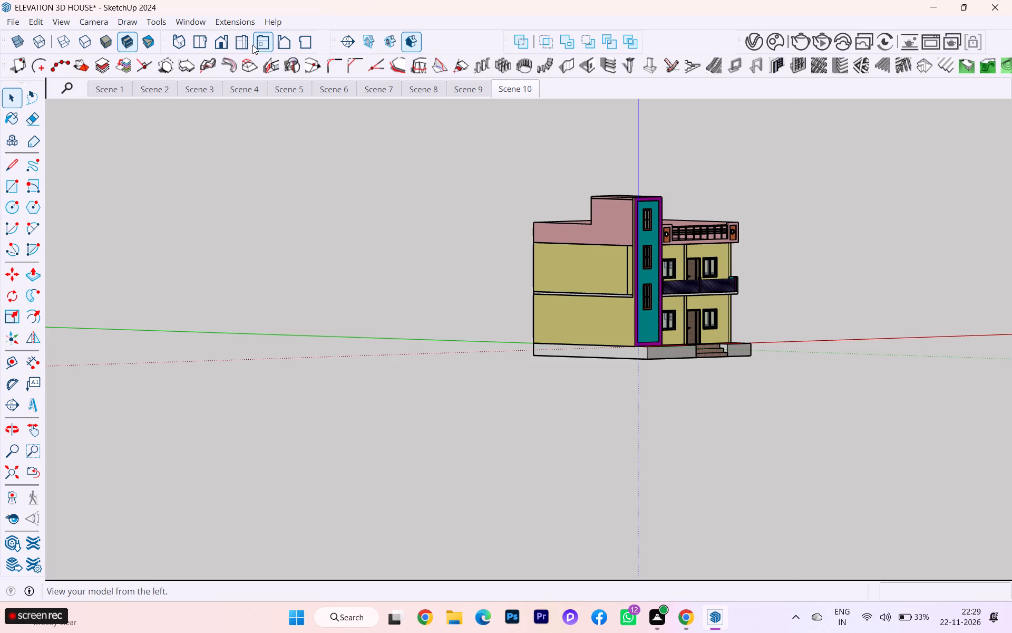
pyautogui.scroll(3, 860, 388)
pyautogui.scroll(3, 792, 312)
pyautogui.scroll(-3, 760, 264)
pyautogui.scroll(5, 802, 257)
pyautogui.scroll(-2, 767, 237)
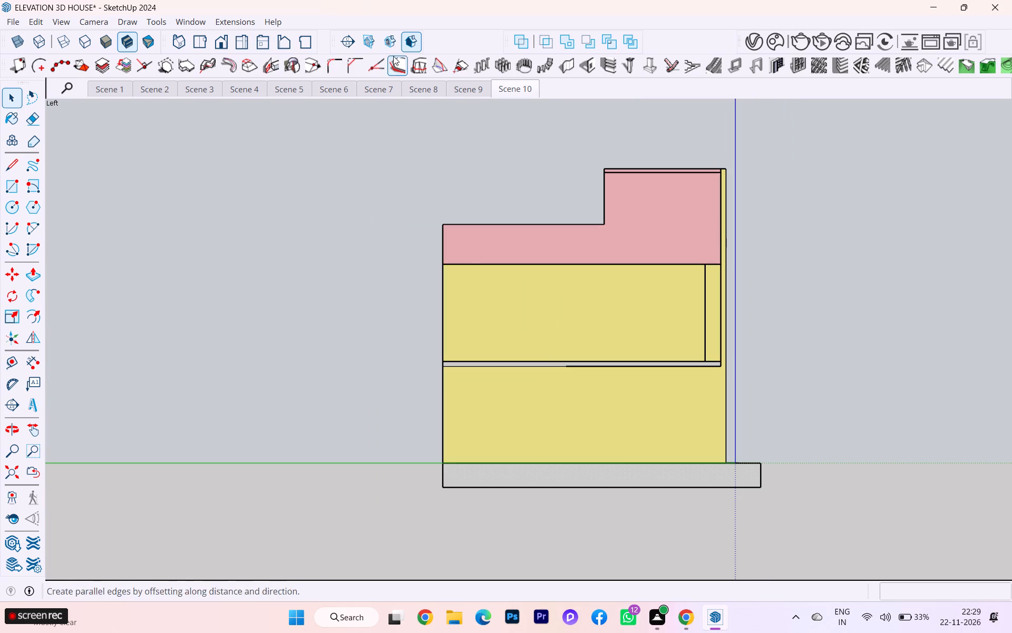
pyautogui.click(285, 41)
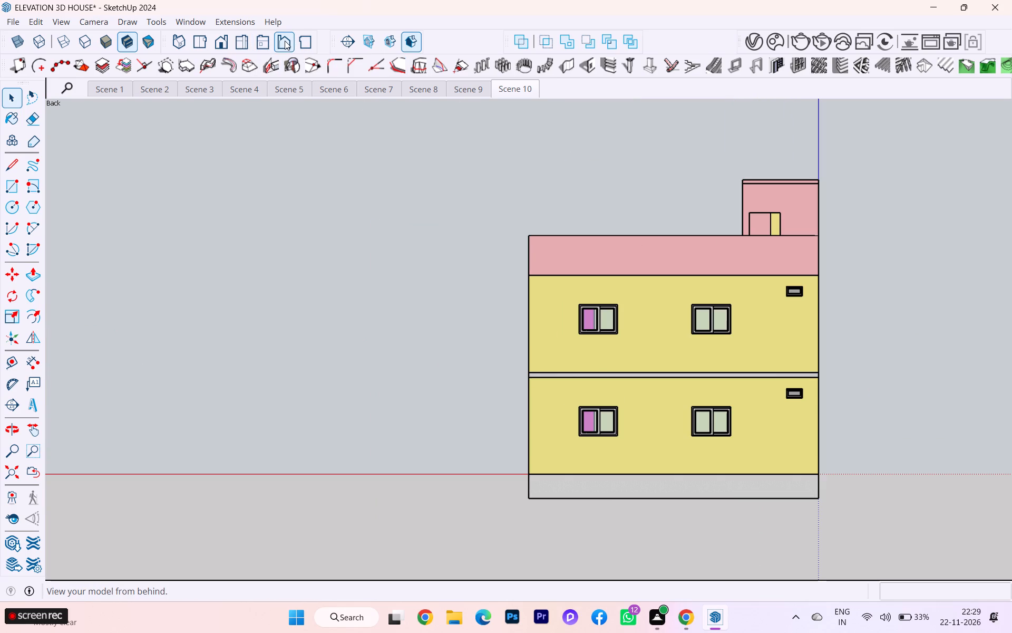
pyautogui.scroll(-1, 807, 382)
pyautogui.scroll(2, 807, 382)
pyautogui.scroll(1, 797, 332)
pyautogui.scroll(-3, 797, 332)
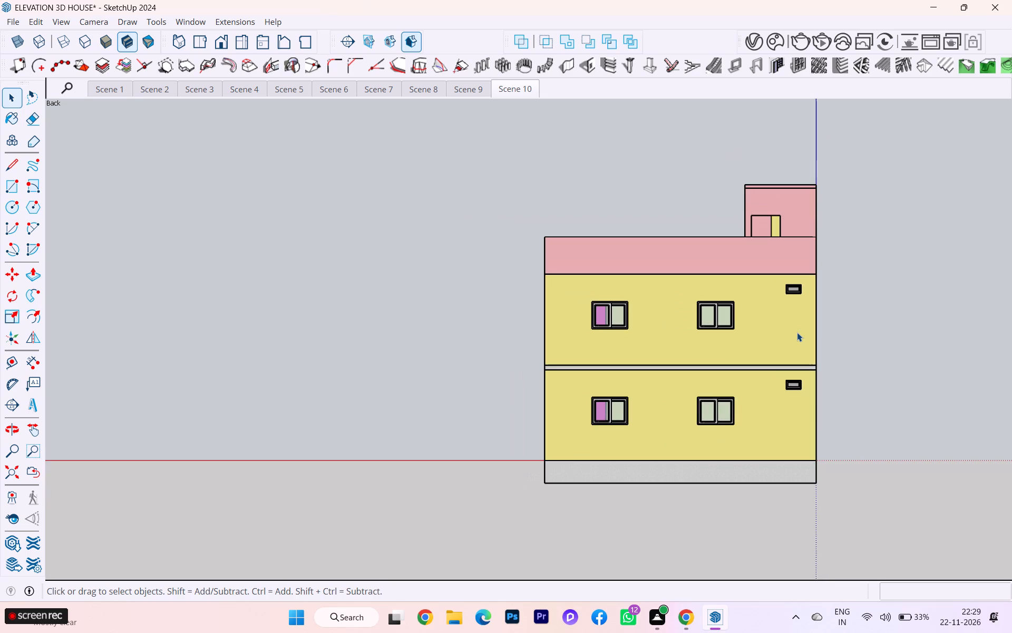
pyautogui.scroll(1, 791, 329)
pyautogui.scroll(1, 579, 308)
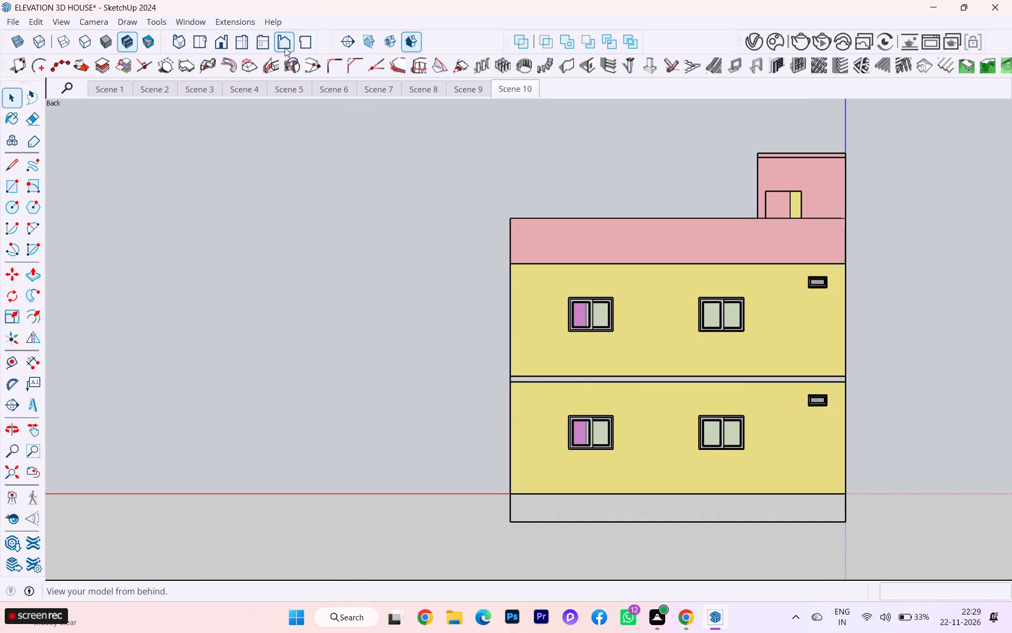
pyautogui.click(285, 47)
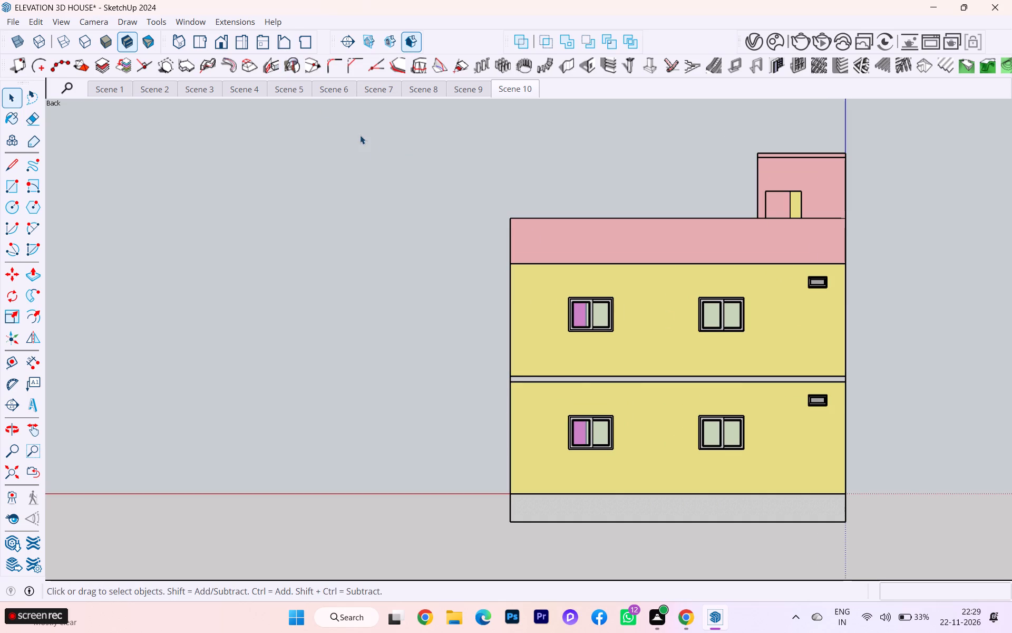
pyautogui.click(277, 42)
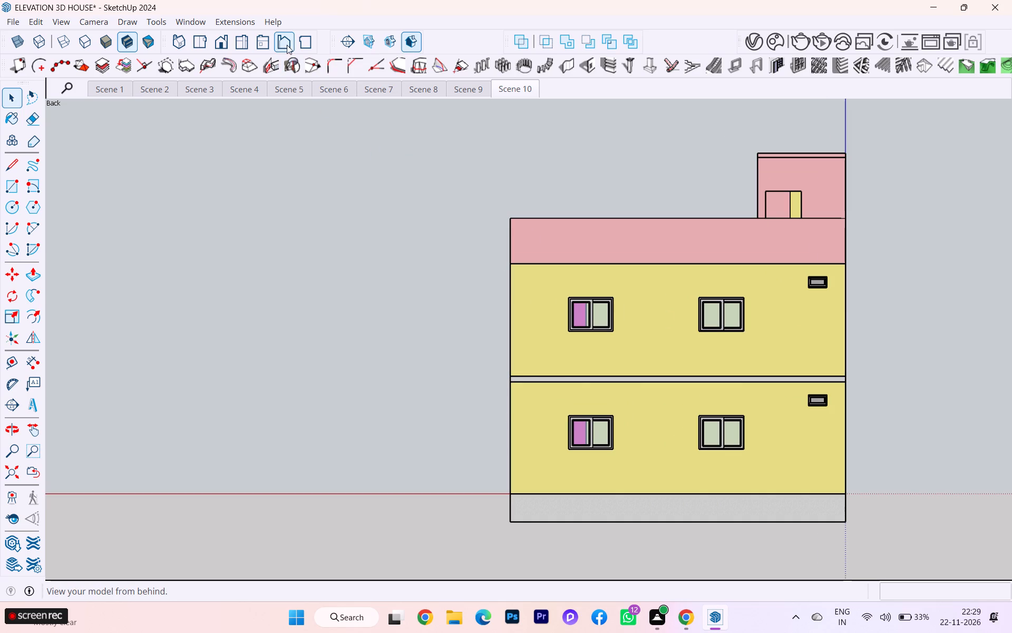
# Place a new section plane on the back wall of the house, accepting the default name and symbol.
pyautogui.click(346, 47)
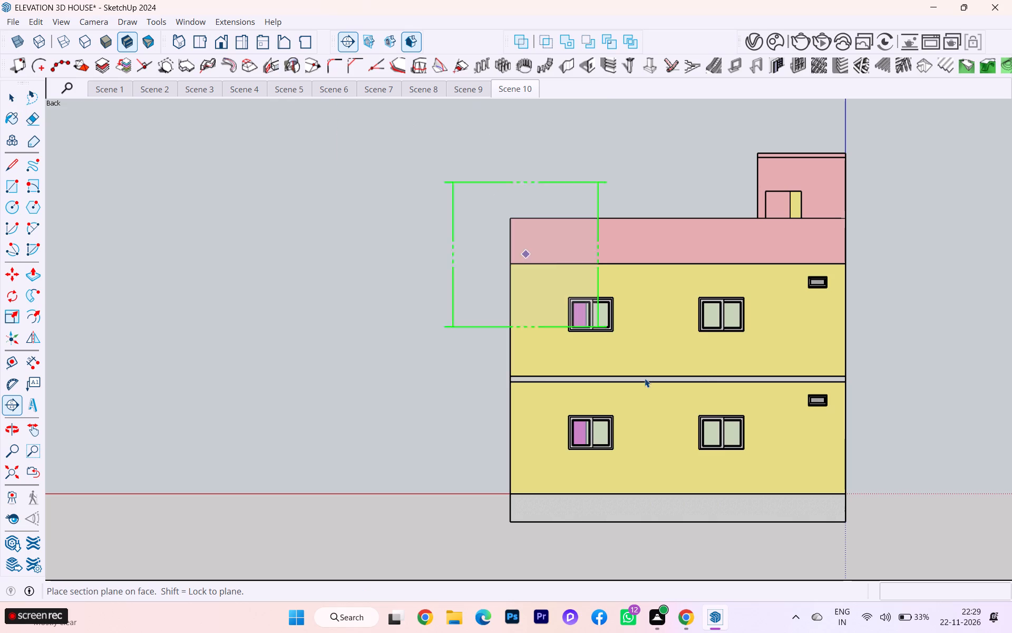
pyautogui.click(685, 422)
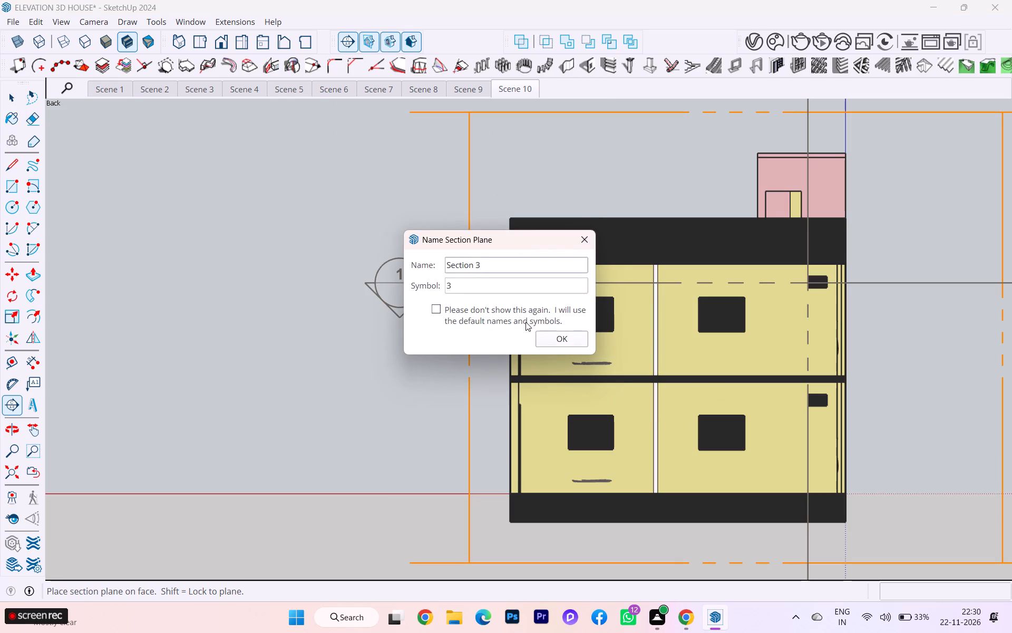
pyautogui.click(560, 340)
pyautogui.scroll(-4, 514, 322)
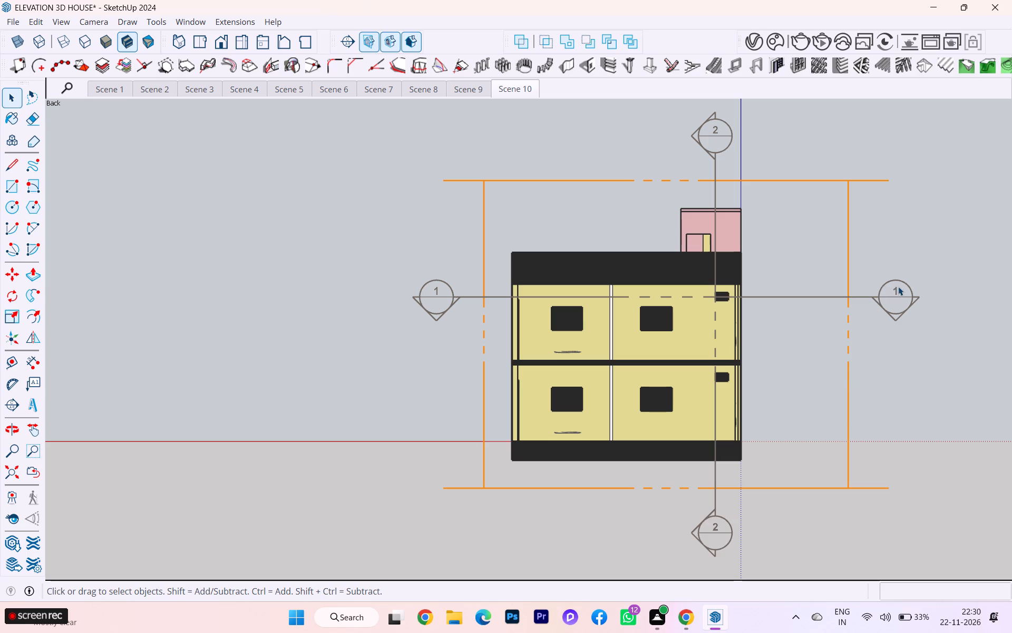
# Select the new back section plane and switch the camera to perspective so its depth can be judged.
pyautogui.click(889, 296)
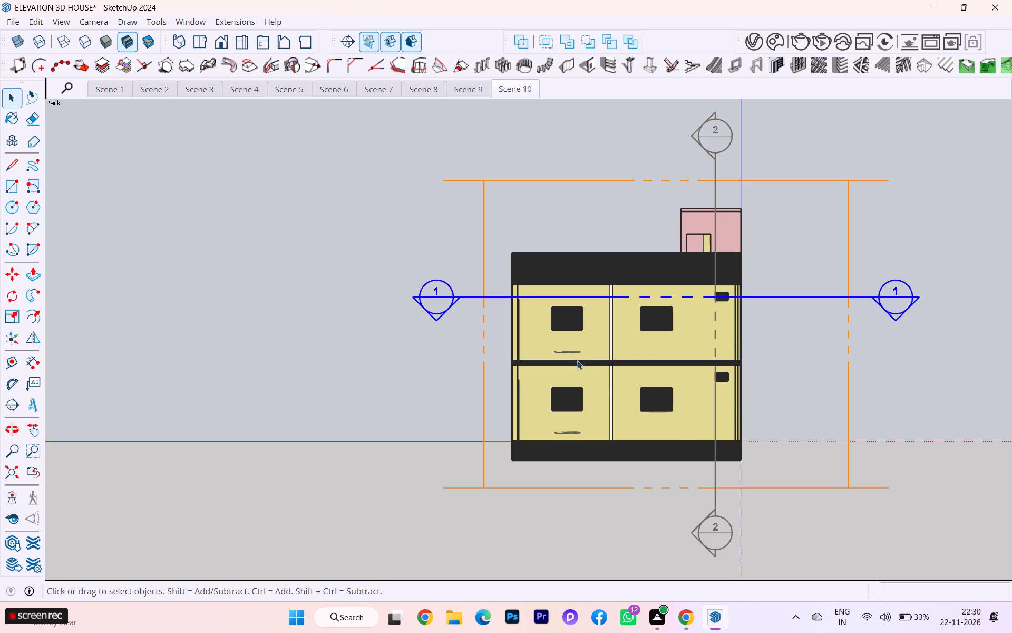
pyautogui.click(529, 269)
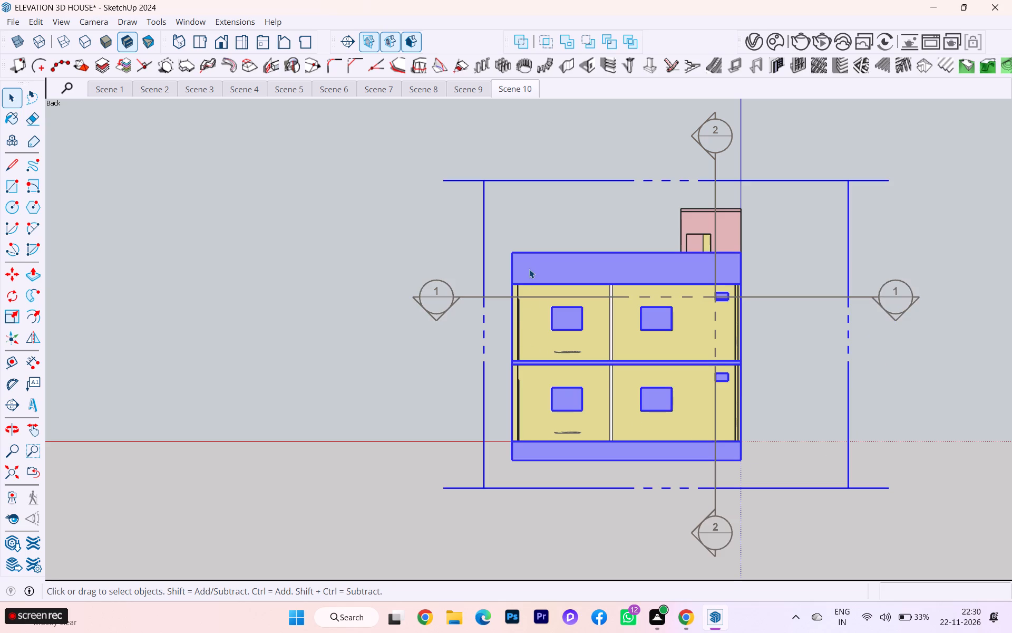
pyautogui.press('m')
pyautogui.click(740, 493)
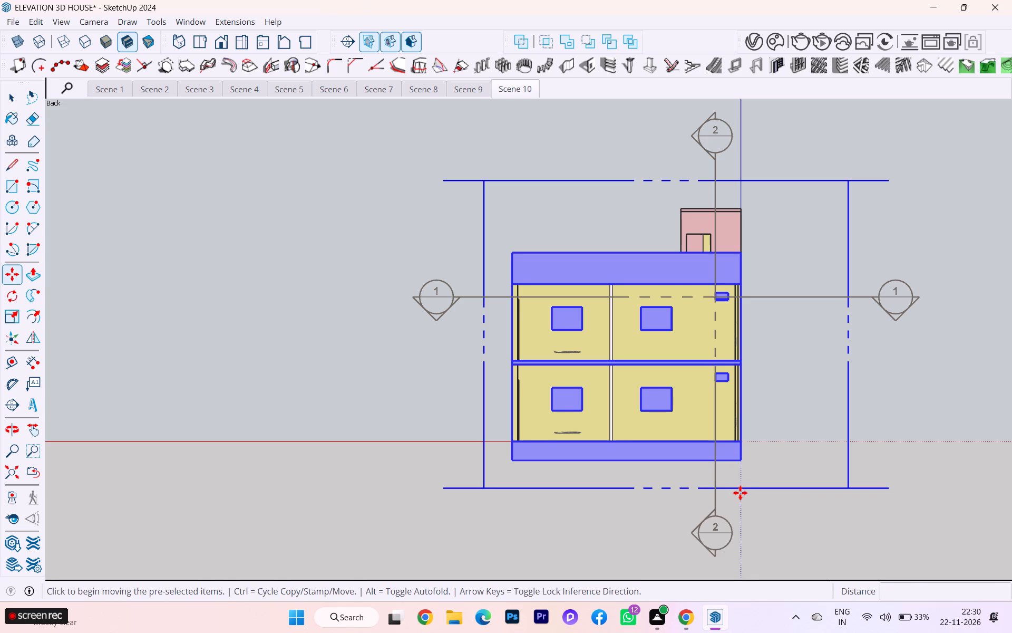
pyautogui.click(64, 21)
pyautogui.doubleClick(98, 18)
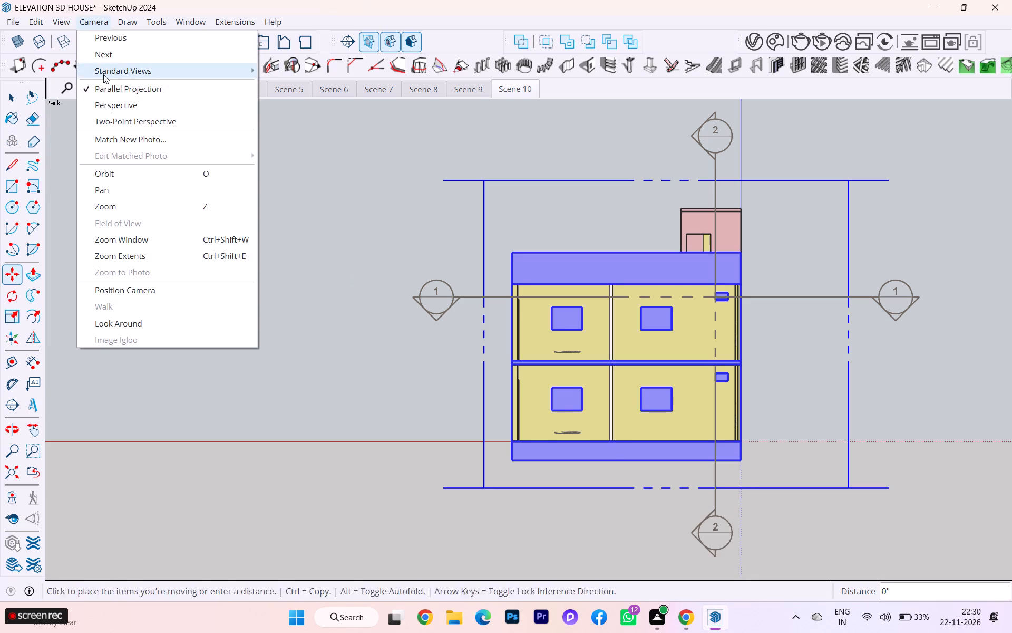
pyautogui.click(97, 100)
pyautogui.scroll(-1, 462, 293)
pyautogui.scroll(1, 462, 295)
pyautogui.scroll(-1, 463, 296)
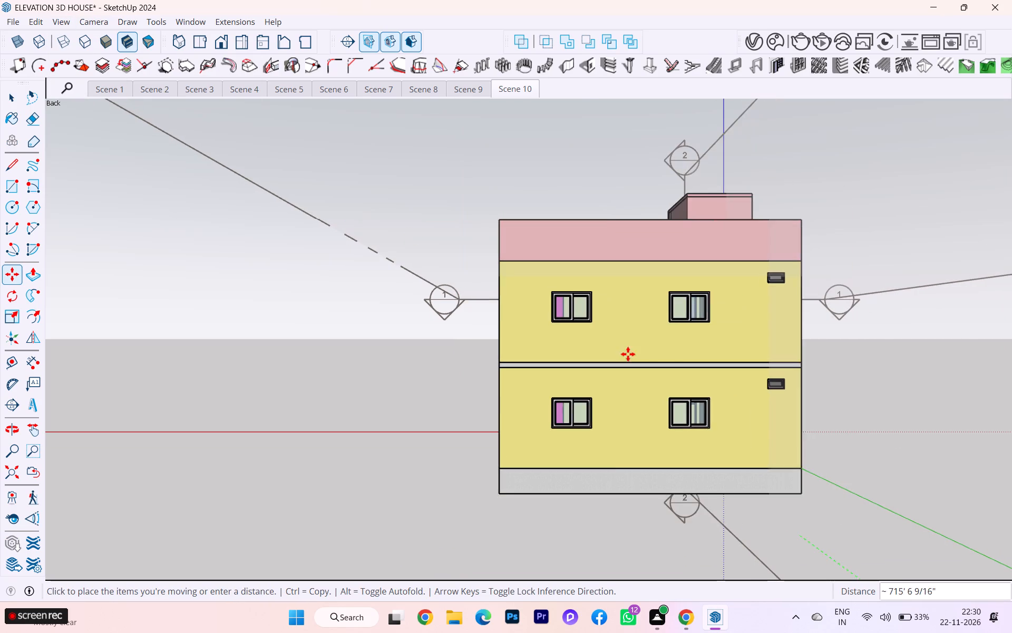
pyautogui.scroll(-2, 666, 346)
pyautogui.scroll(1, 666, 346)
pyautogui.scroll(-1, 666, 346)
pyautogui.press('Escape')
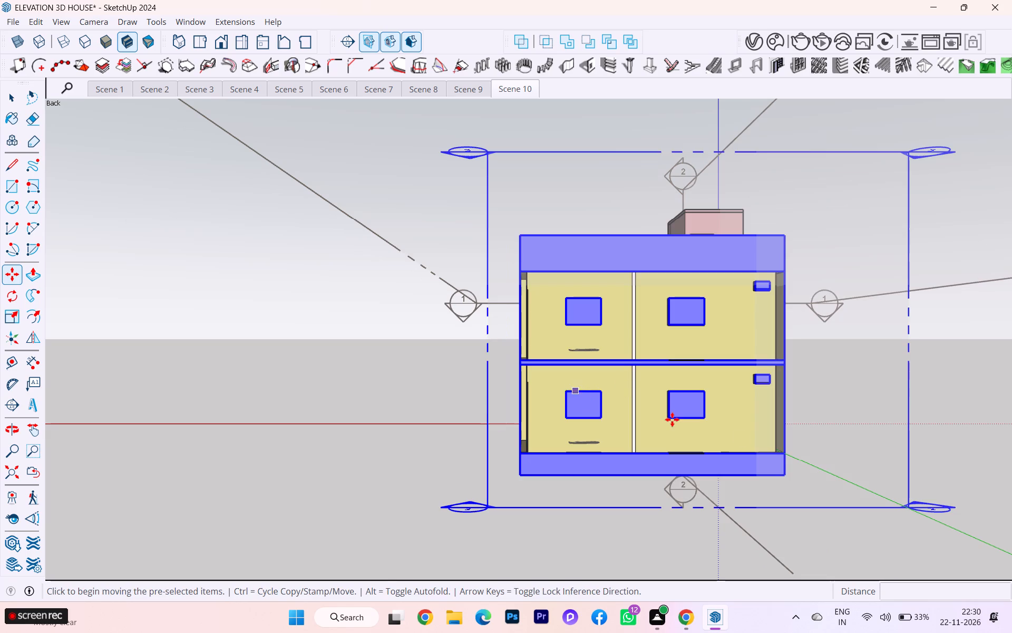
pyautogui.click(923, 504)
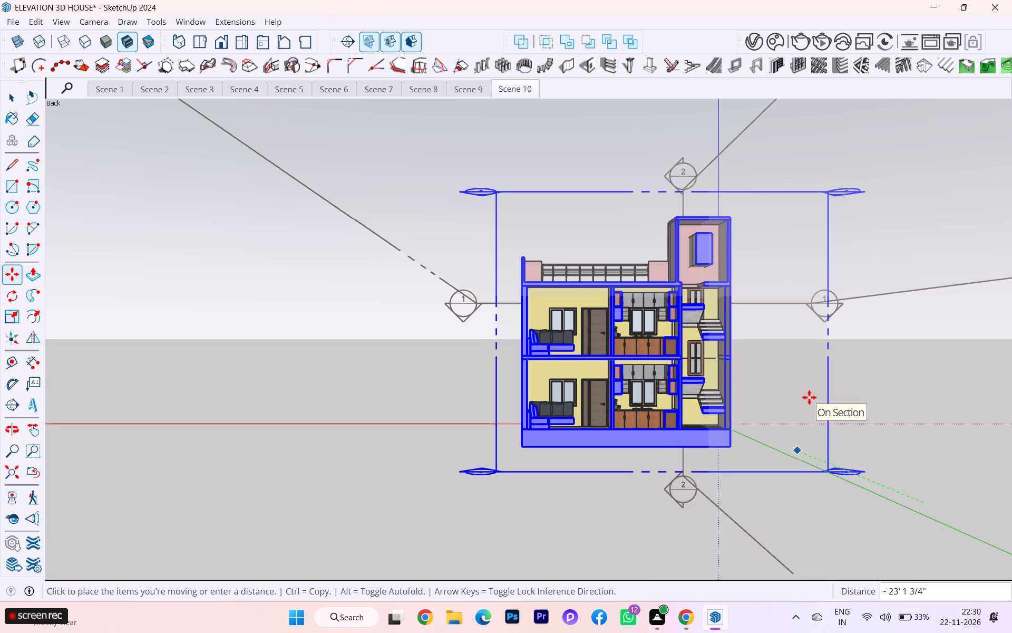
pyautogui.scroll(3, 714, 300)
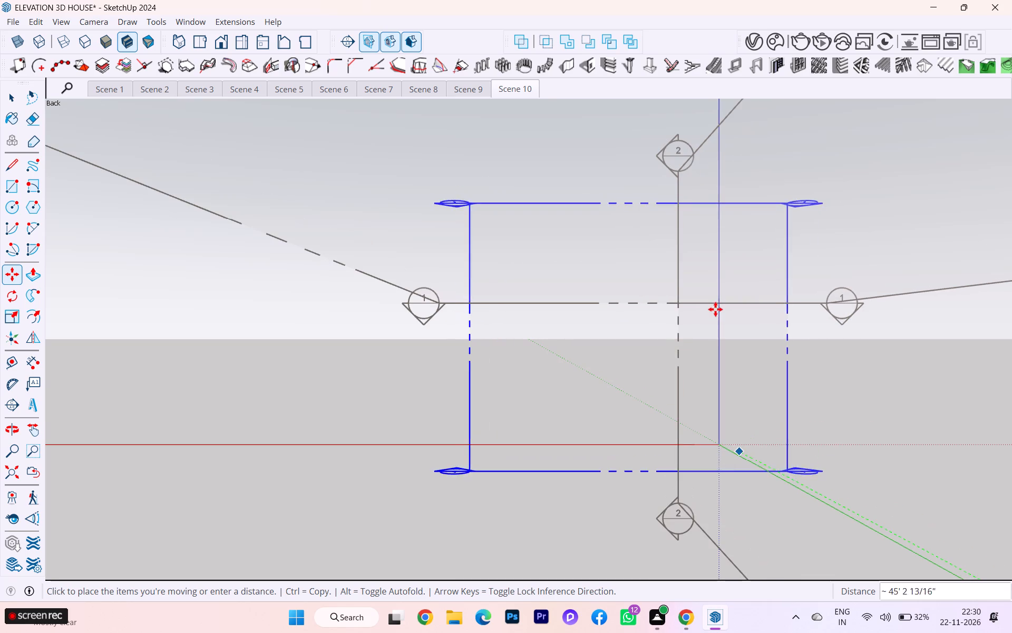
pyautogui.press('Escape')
# Move the back section plane about 19' 8" along the green axis into the house, cutting through the living rooms, kitchens and staircase.
pyautogui.scroll(-3, 867, 415)
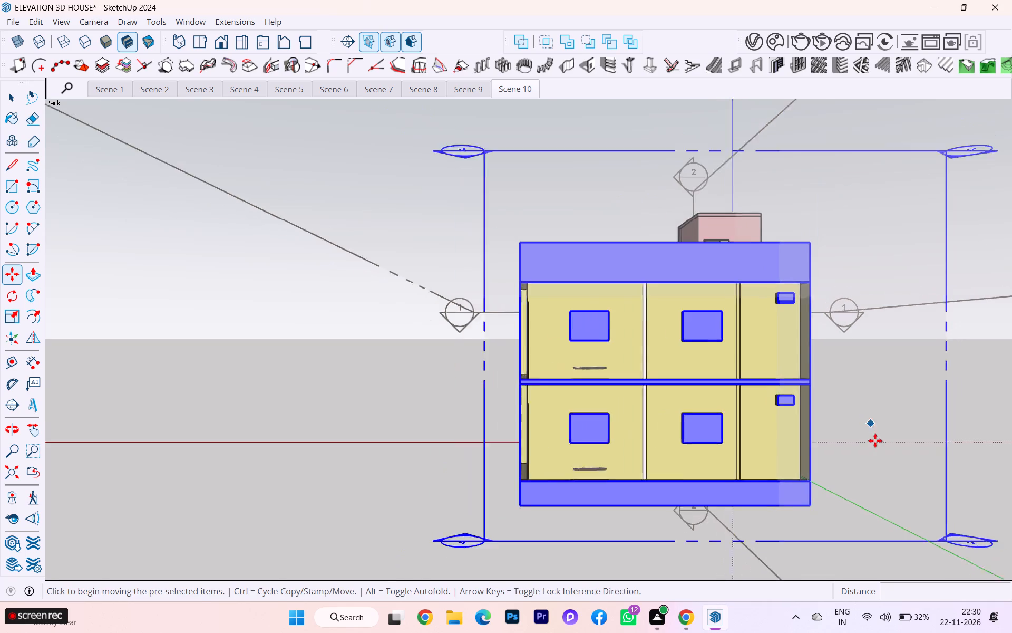
pyautogui.scroll(2, 874, 447)
pyautogui.scroll(2, 825, 464)
pyautogui.click(974, 557)
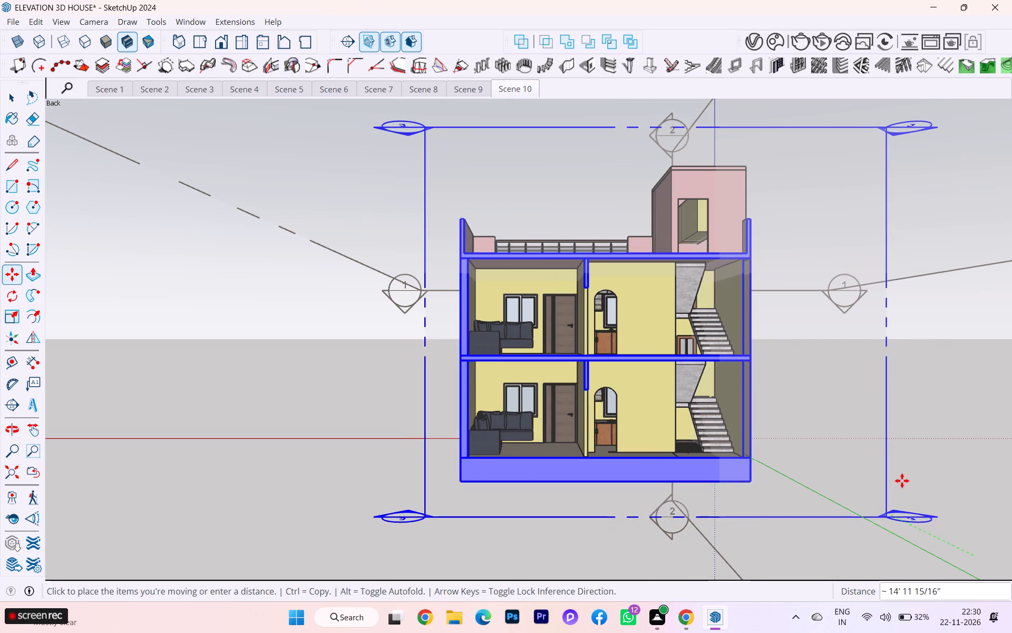
pyautogui.click(883, 461)
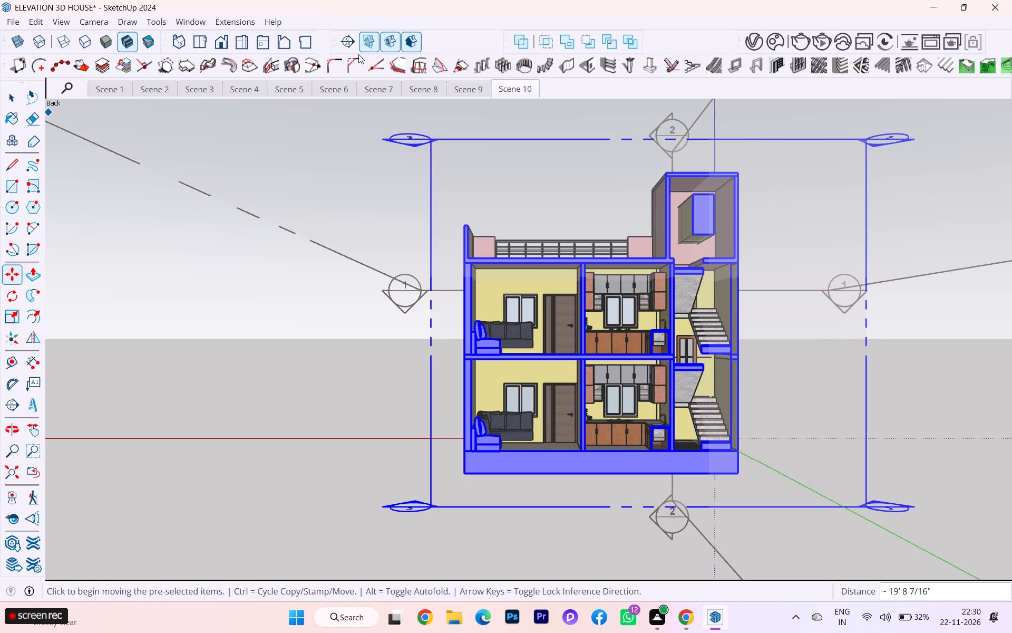
# Hide the section plane symbols around the back section.
pyautogui.click(362, 43)
pyautogui.scroll(1, 726, 378)
pyautogui.scroll(-1, 726, 378)
pyautogui.scroll(1, 726, 378)
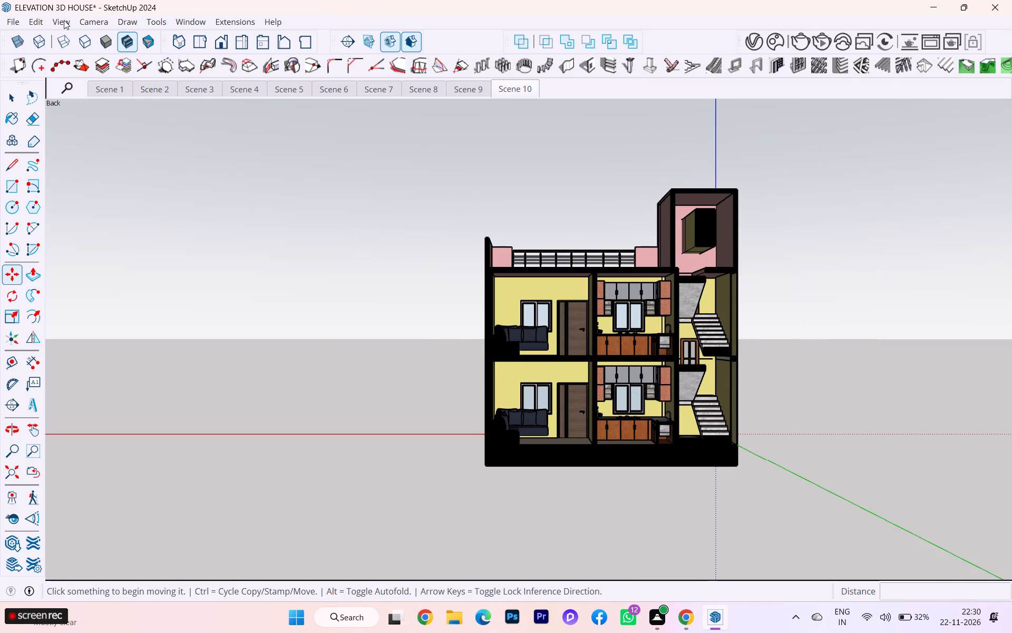
# Switch the camera to parallel projection for the back section view and leave the Move tool.
pyautogui.click(83, 16)
pyautogui.click(105, 89)
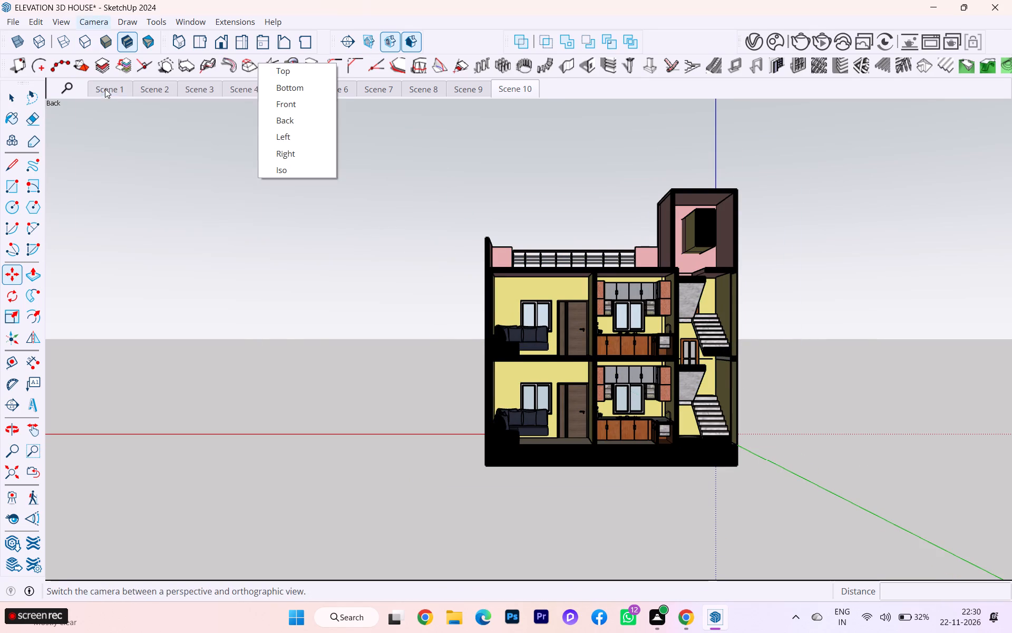
pyautogui.scroll(1, 714, 424)
pyautogui.scroll(-1, 714, 424)
pyautogui.scroll(2, 714, 424)
pyautogui.click(21, 104)
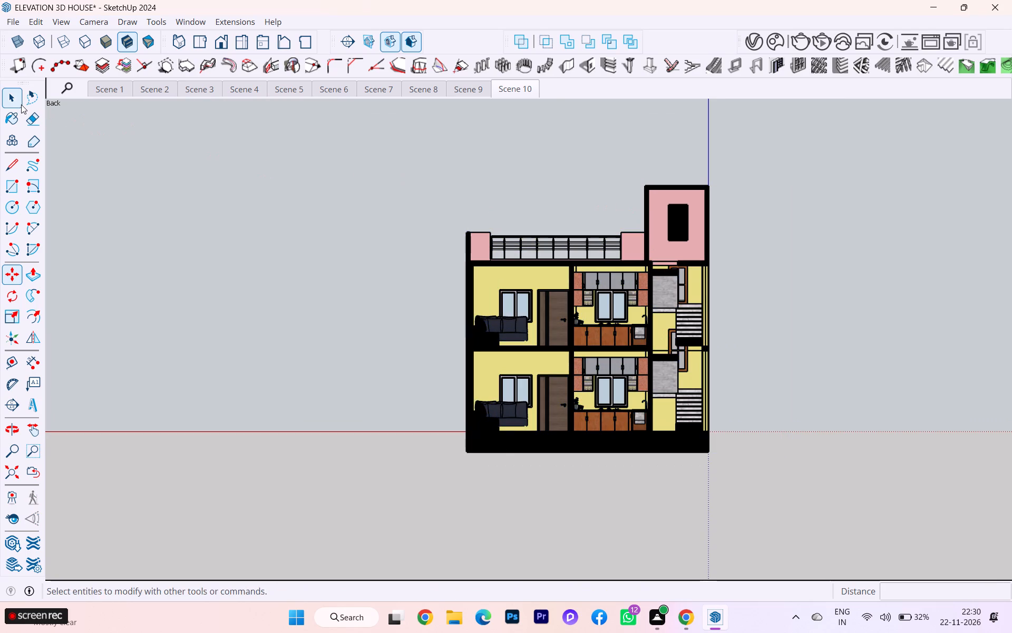
# Frame the whole back section through the living rooms, kitchens and staircase and update Scene 10 with this view.
pyautogui.click(288, 170)
pyautogui.scroll(4, 791, 435)
pyautogui.scroll(-3, 774, 384)
pyautogui.scroll(1, 622, 206)
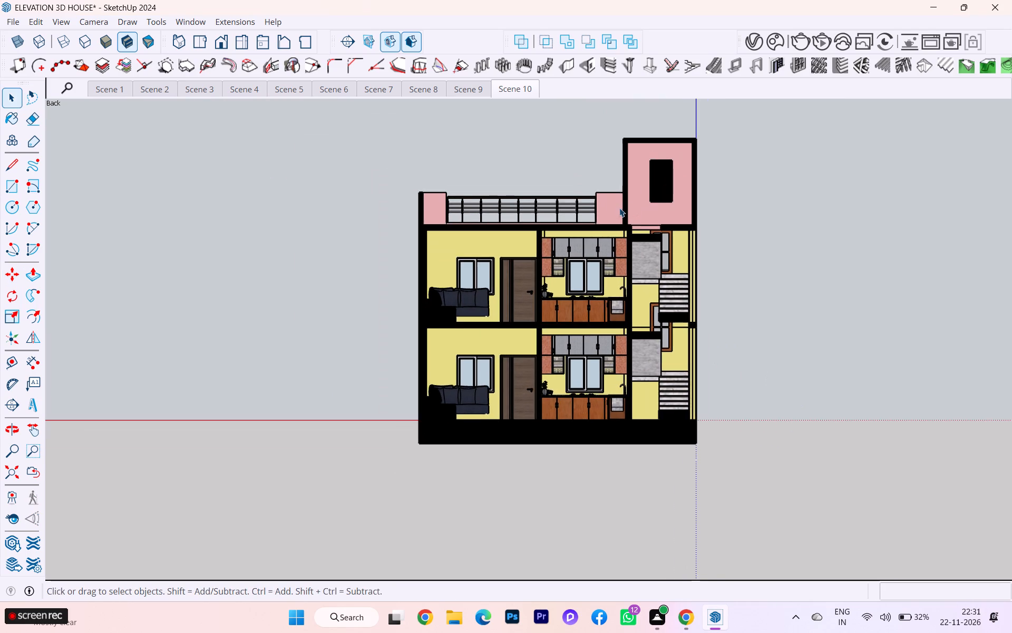
pyautogui.scroll(1, 619, 208)
pyautogui.scroll(-2, 617, 209)
pyautogui.scroll(3, 617, 210)
pyautogui.scroll(4, 570, 265)
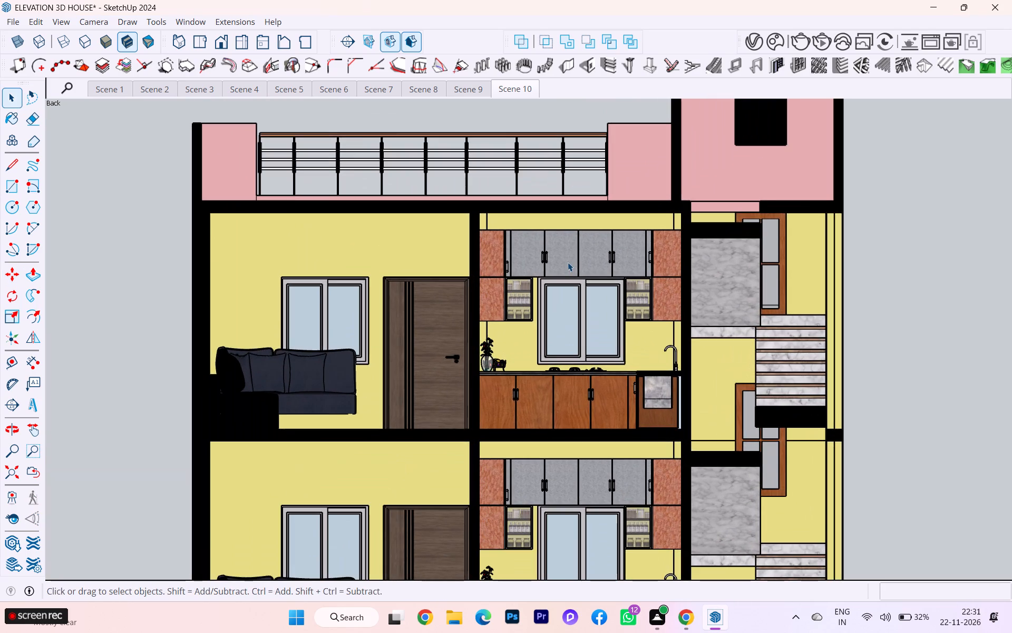
pyautogui.scroll(2, 568, 262)
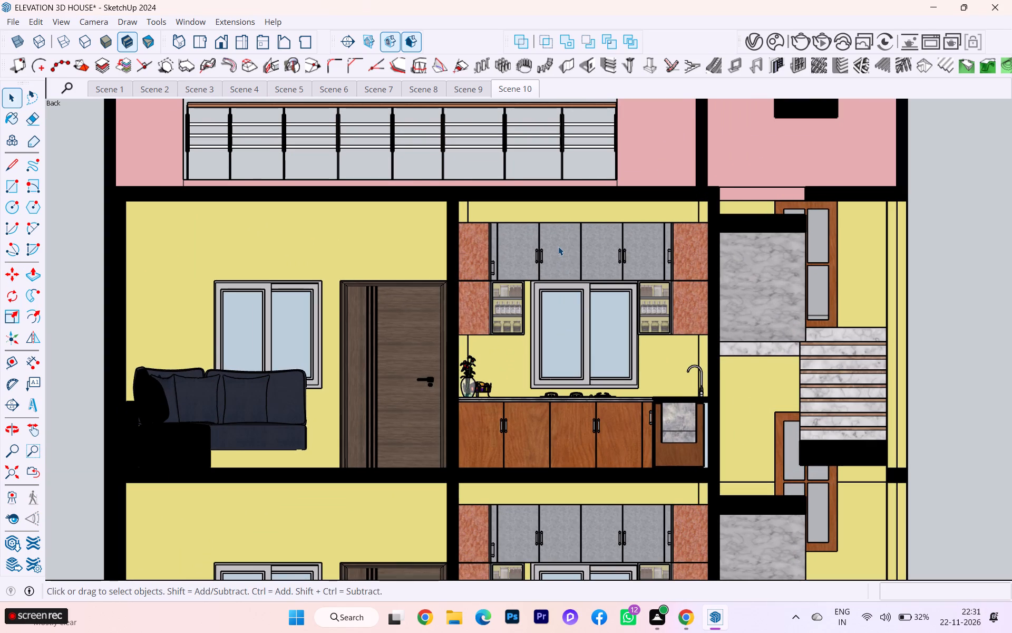
pyautogui.scroll(-4, 558, 246)
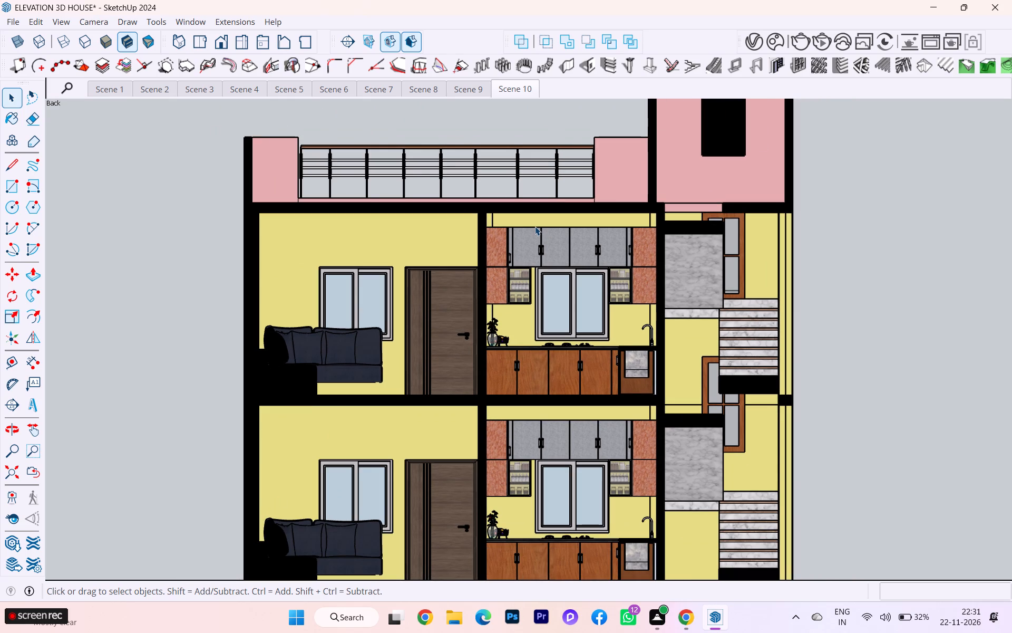
pyautogui.scroll(-1, 565, 246)
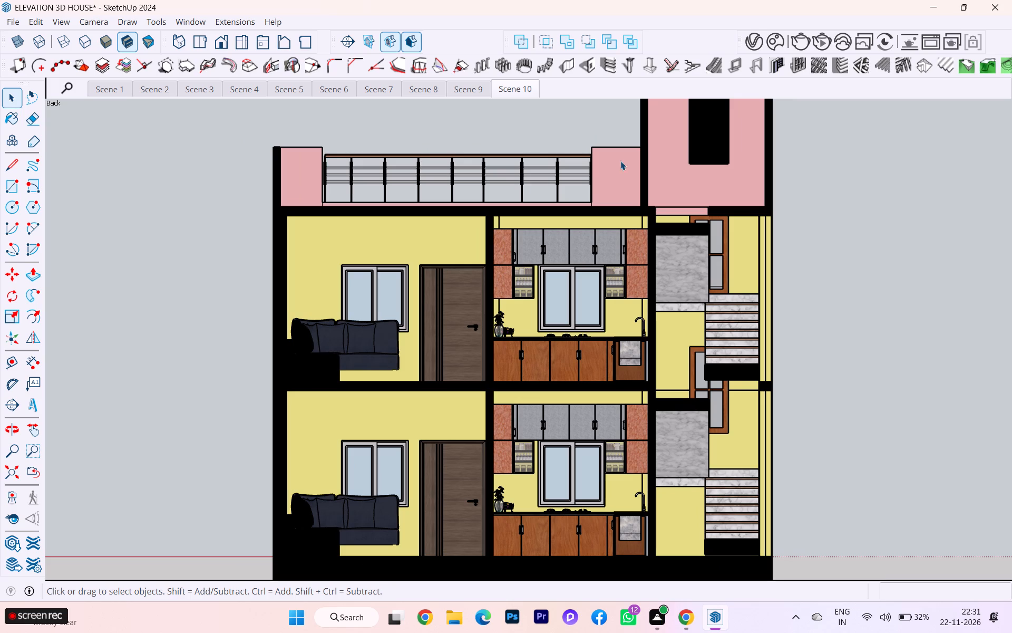
pyautogui.rightClick(516, 83)
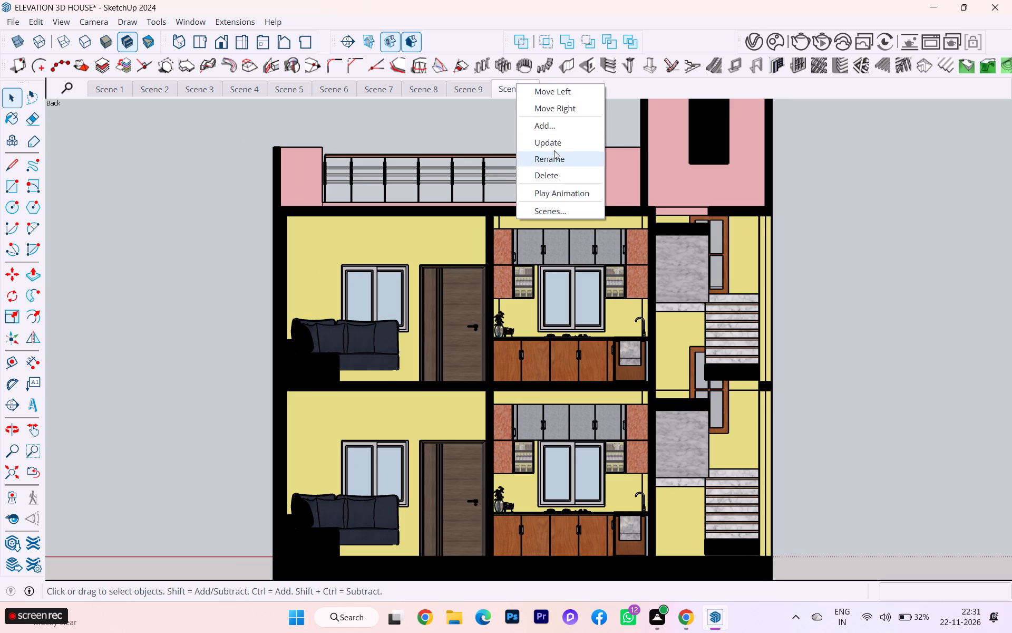
pyautogui.click(555, 144)
# Add another scene of the same back section after Scene 10.
pyautogui.rightClick(523, 90)
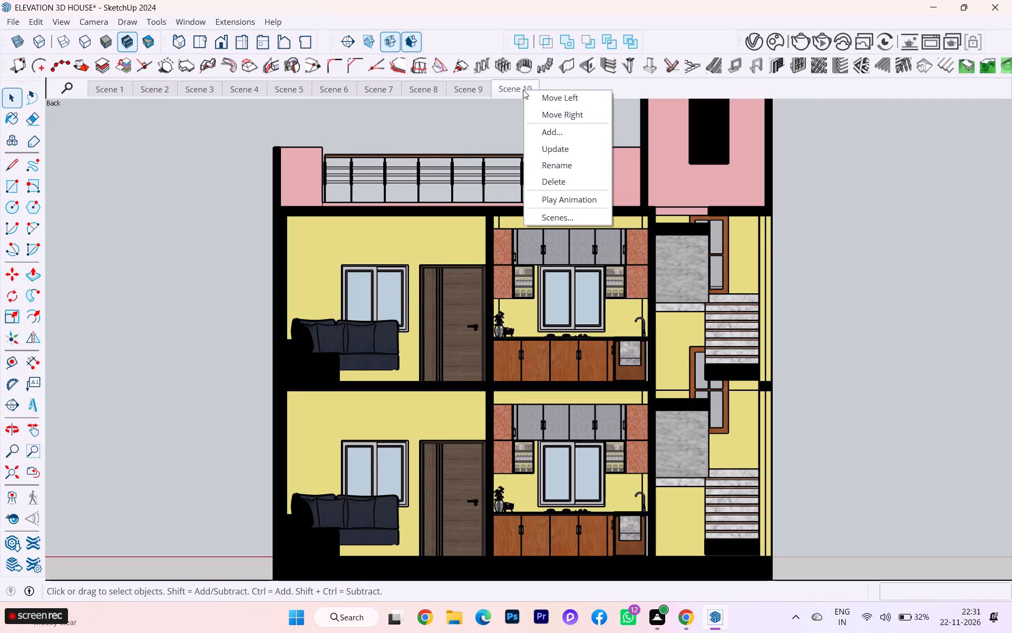
pyautogui.click(557, 132)
# Show the Default Tray and turn off Profiles in the edge settings of the current style.
pyautogui.scroll(-2, 625, 195)
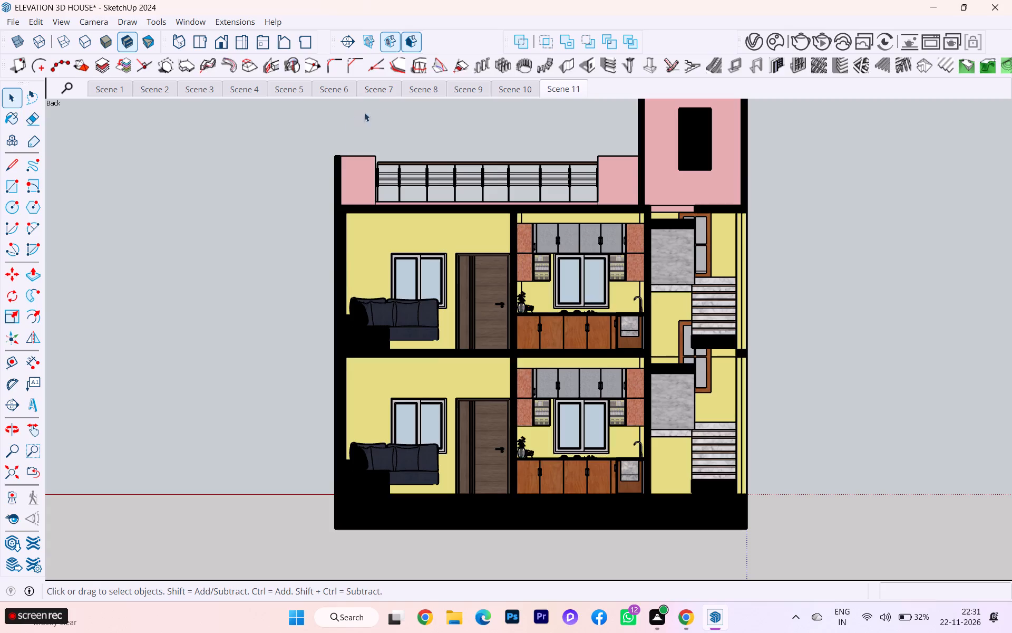
pyautogui.click(244, 17)
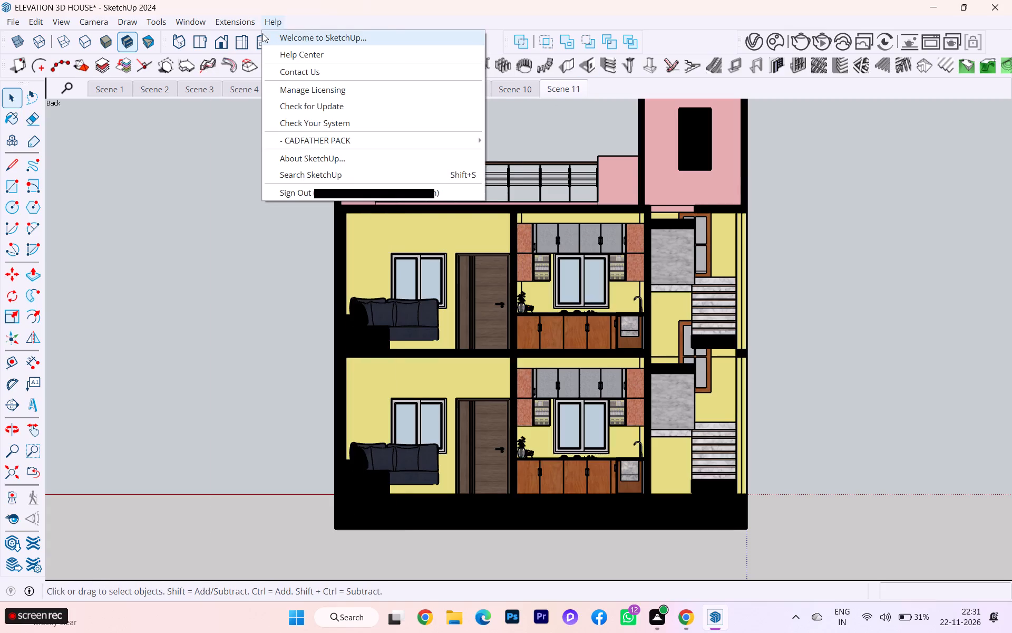
pyautogui.doubleClick(199, 23)
pyautogui.click(211, 39)
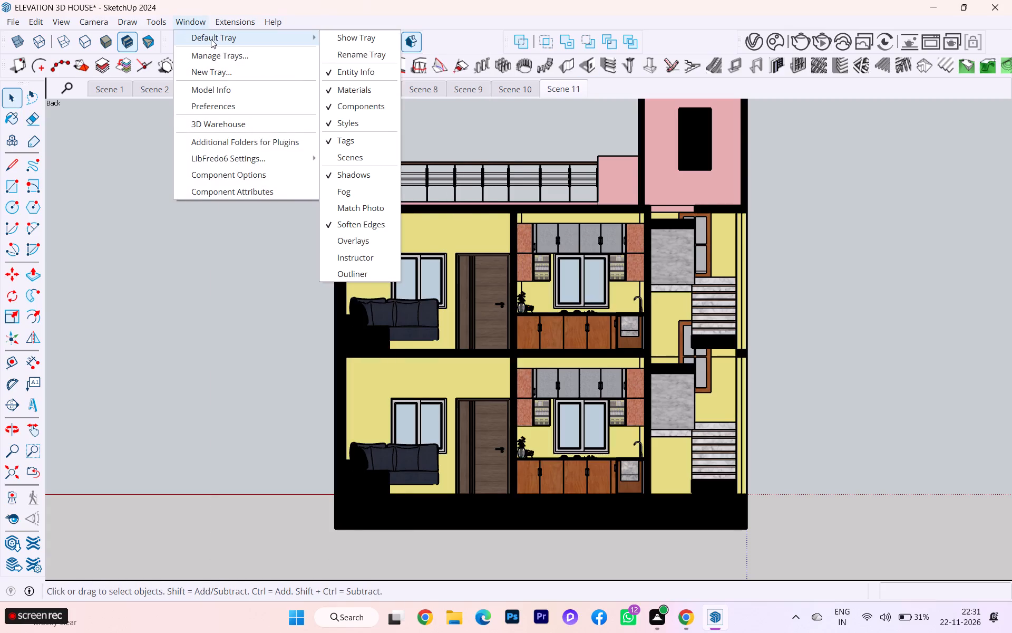
pyautogui.click(337, 43)
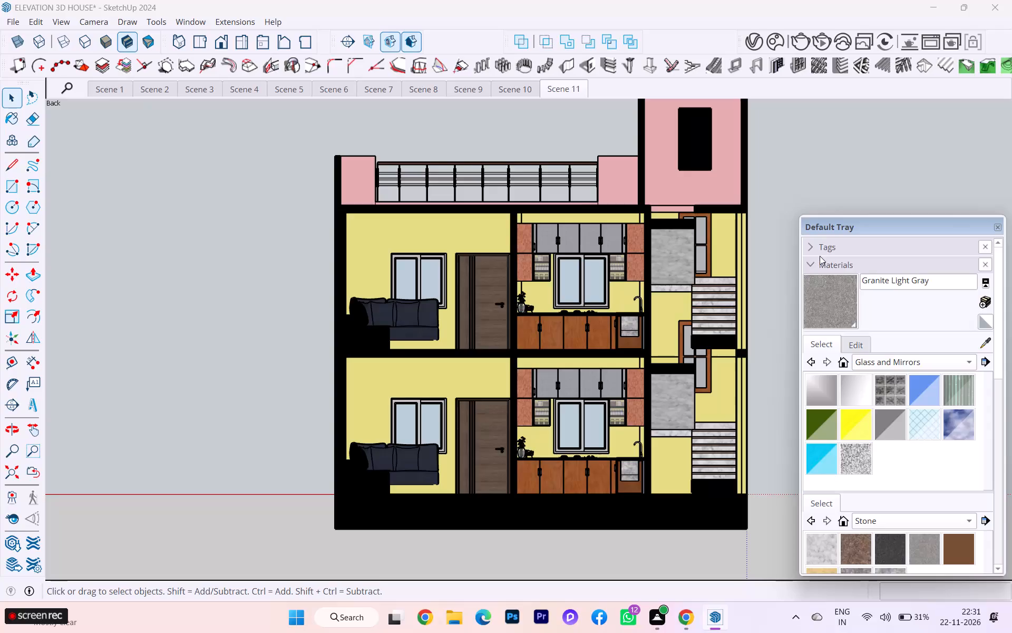
pyautogui.scroll(2, 820, 256)
pyautogui.click(804, 269)
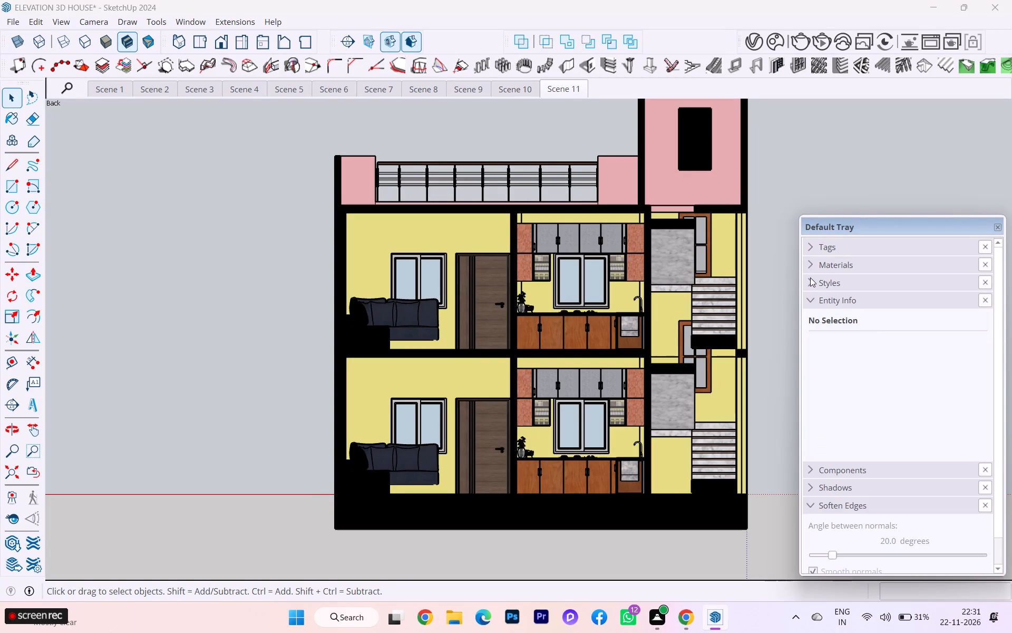
pyautogui.click(810, 279)
pyautogui.click(860, 365)
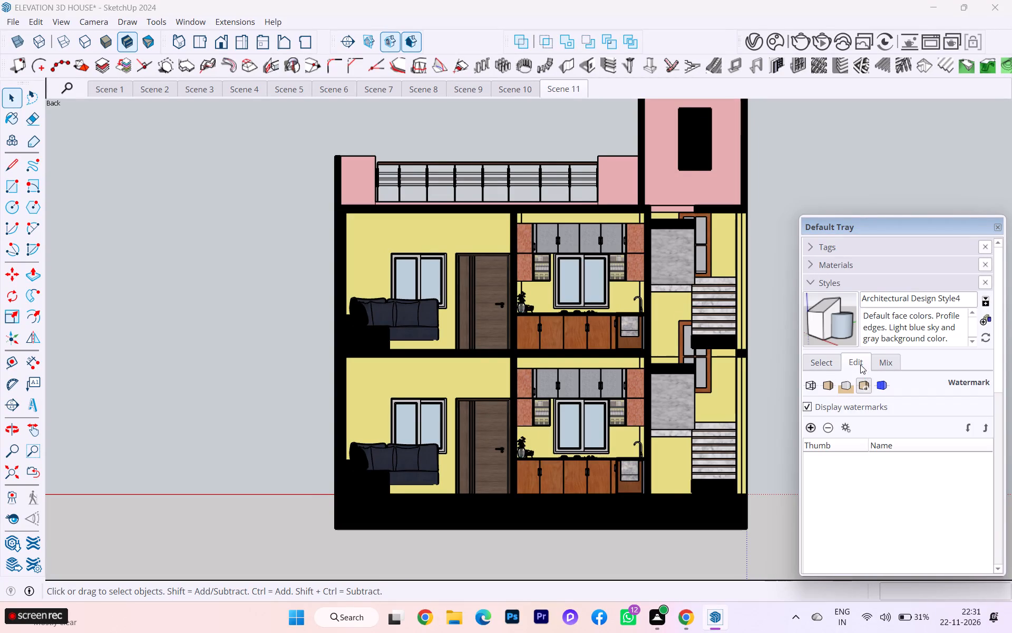
pyautogui.click(816, 385)
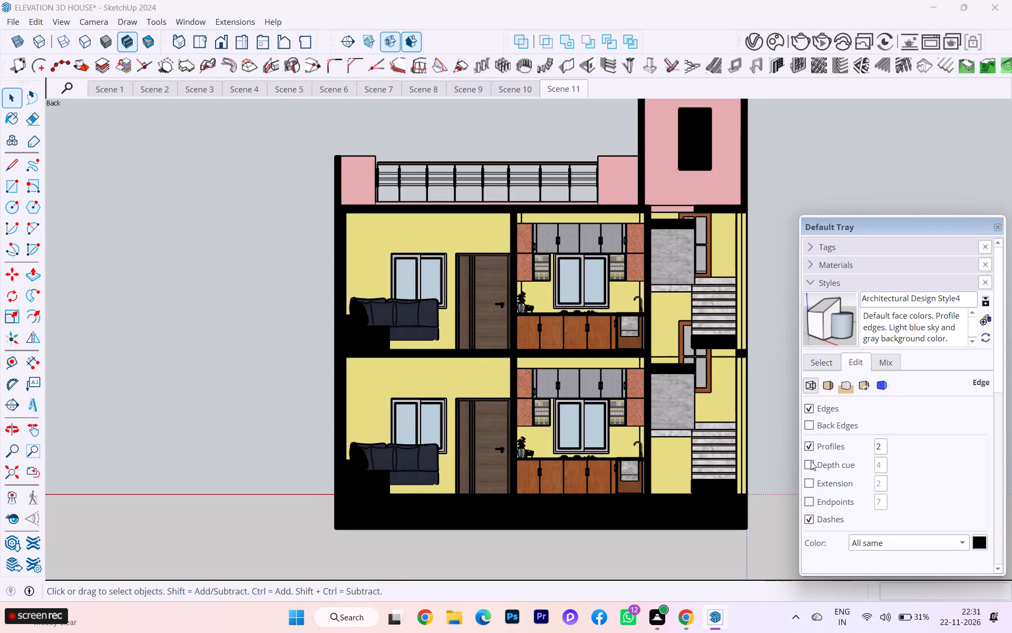
pyautogui.click(809, 446)
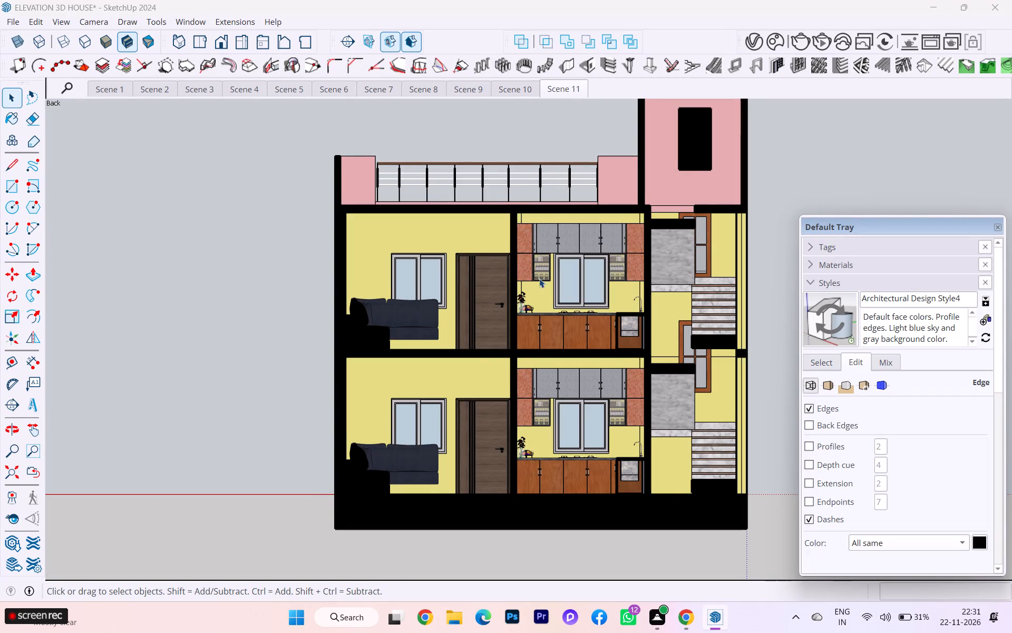
# Update Scene 11 with the closer back section view, saving the style changes as a new style.
pyautogui.scroll(3, 535, 276)
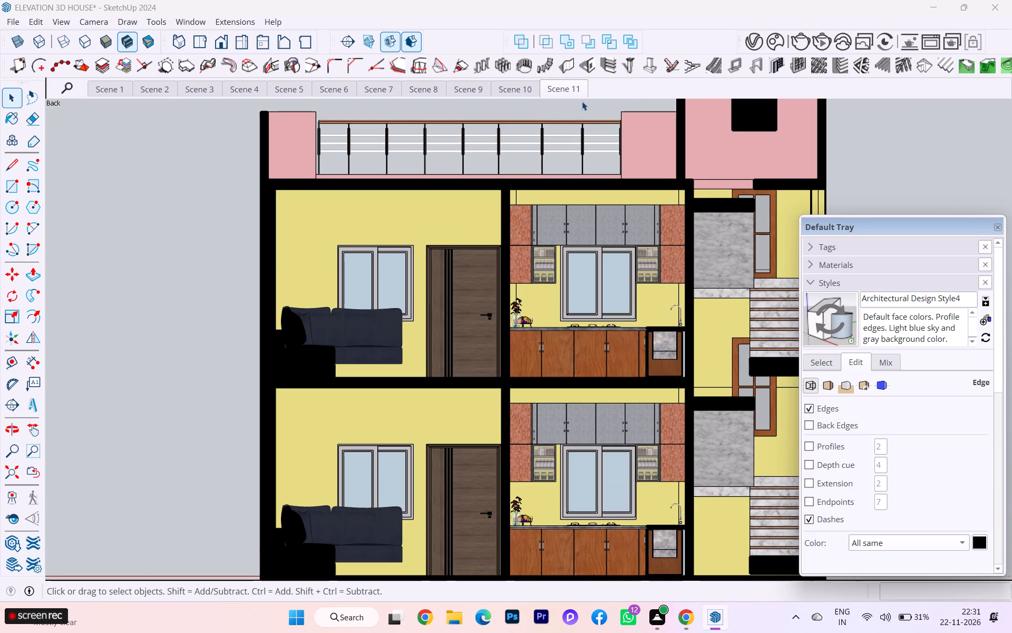
pyautogui.rightClick(565, 88)
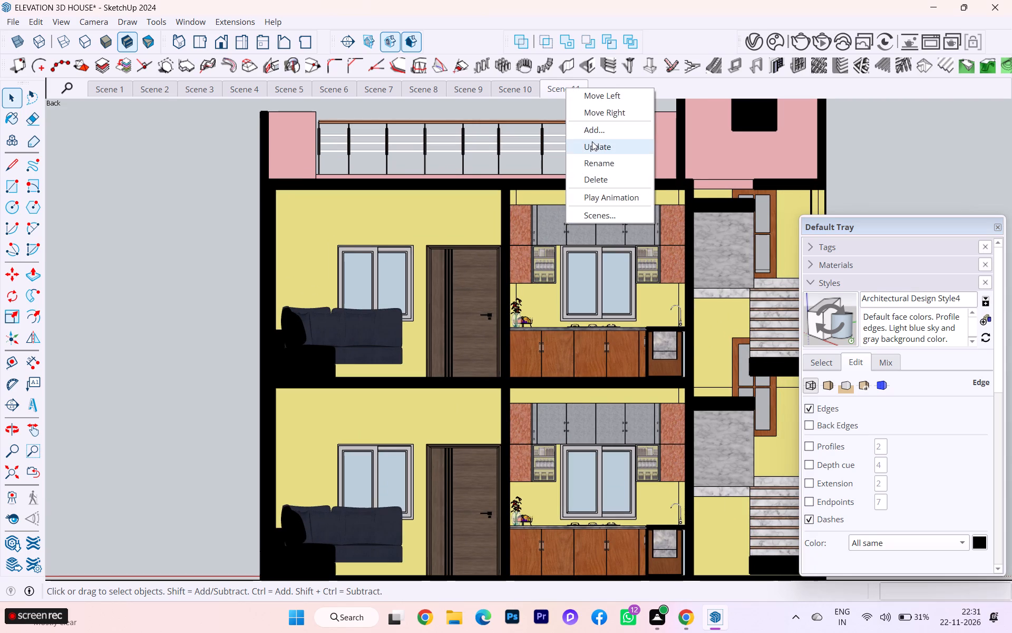
pyautogui.click(592, 143)
pyautogui.click(555, 364)
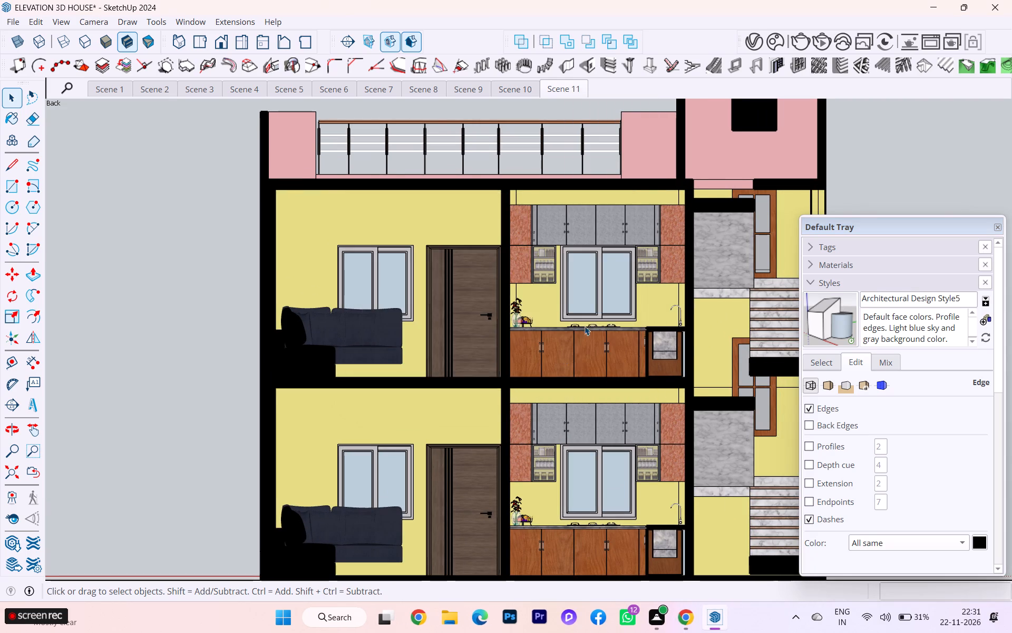
# Recall Scene 10 and Scene 9, and update Scene 10 while the staircase section is displayed.
pyautogui.scroll(-3, 583, 296)
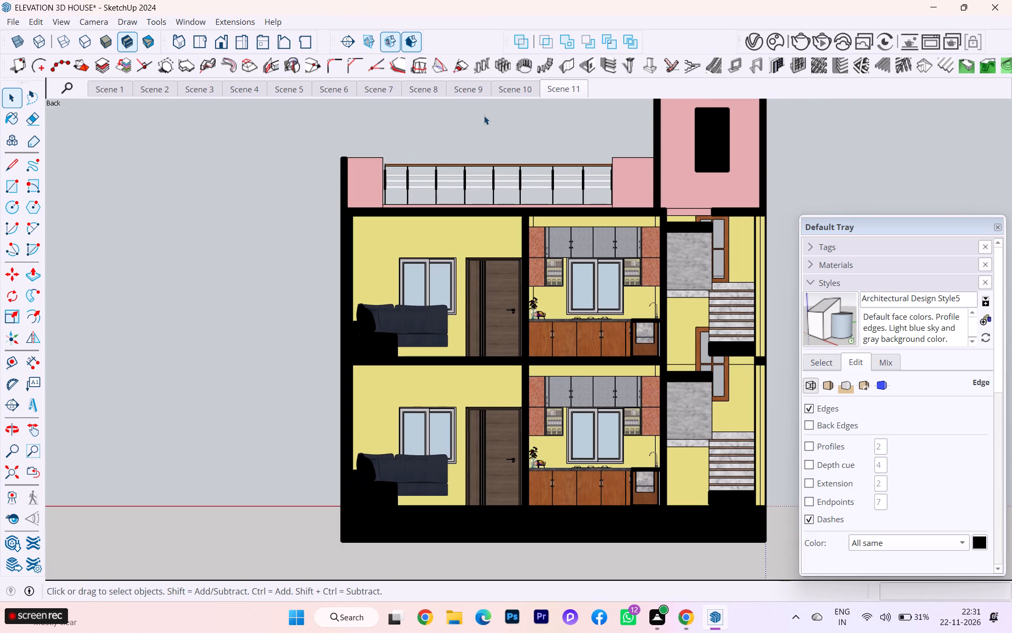
pyautogui.click(501, 88)
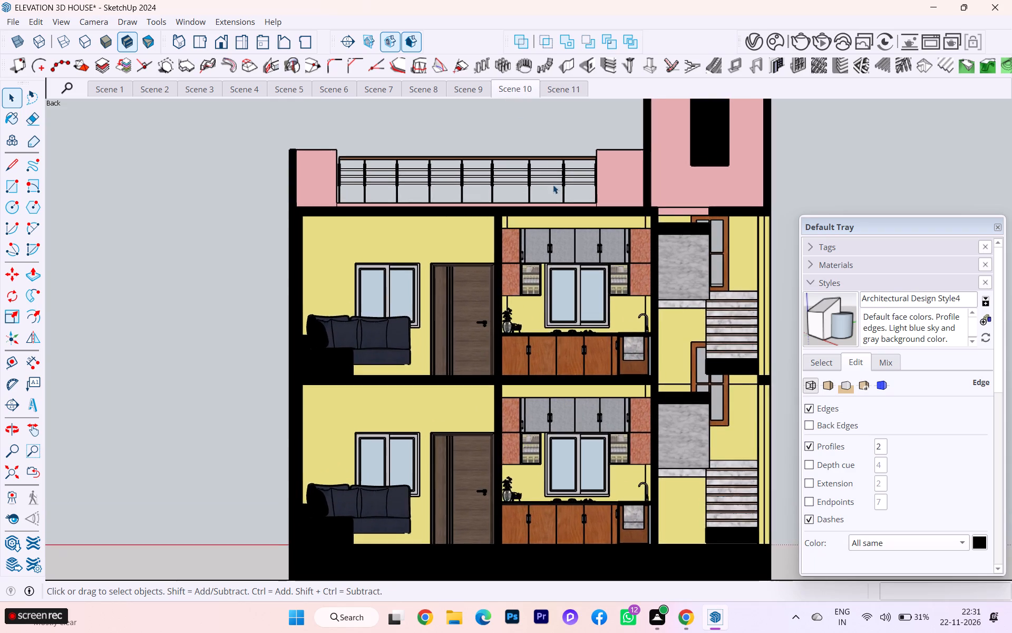
pyautogui.click(473, 88)
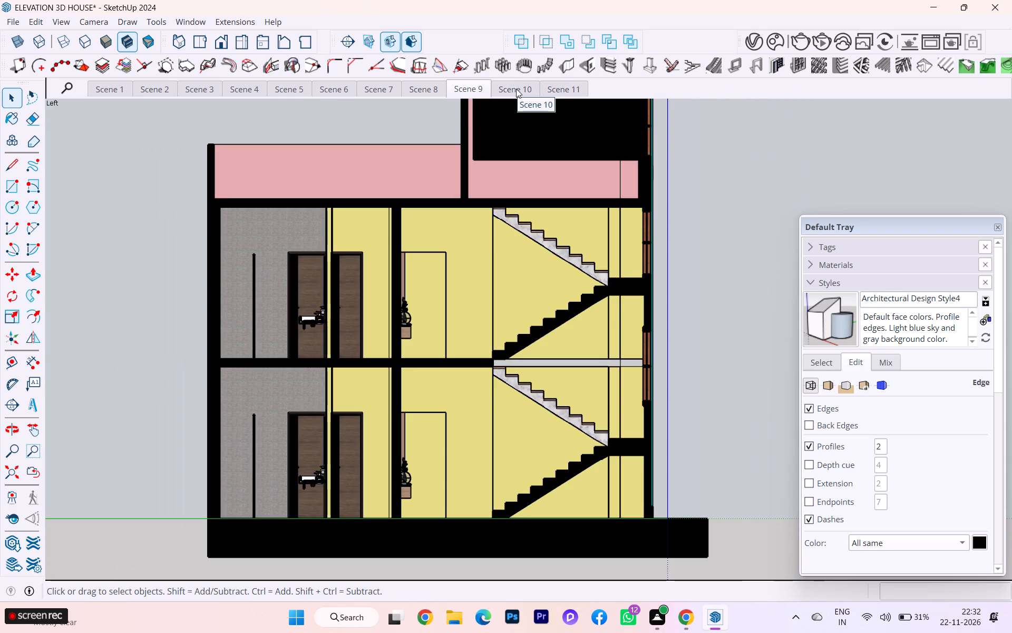
pyautogui.rightClick(516, 89)
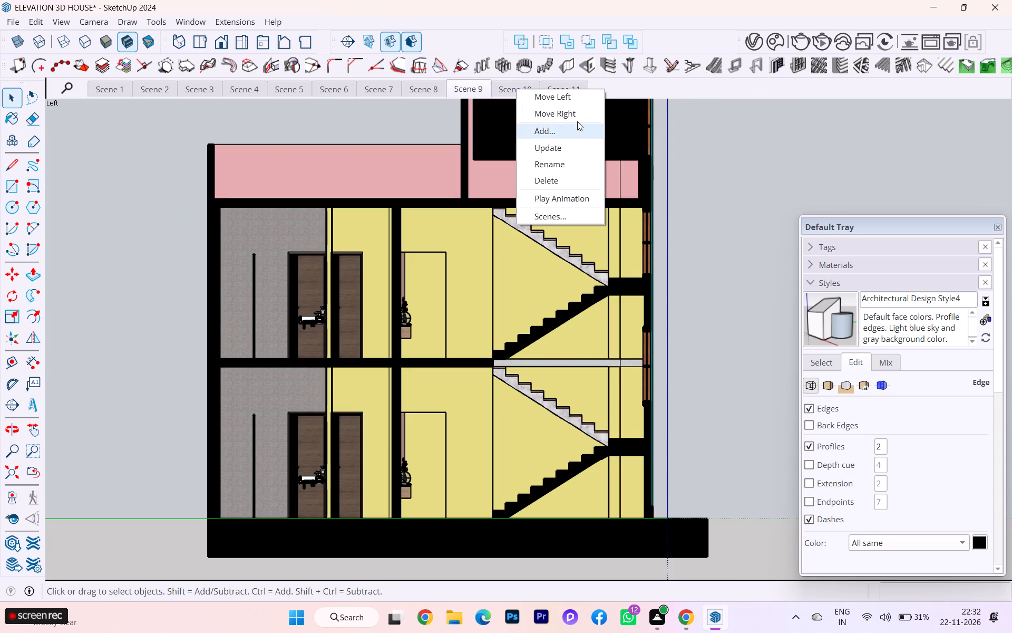
pyautogui.click(549, 148)
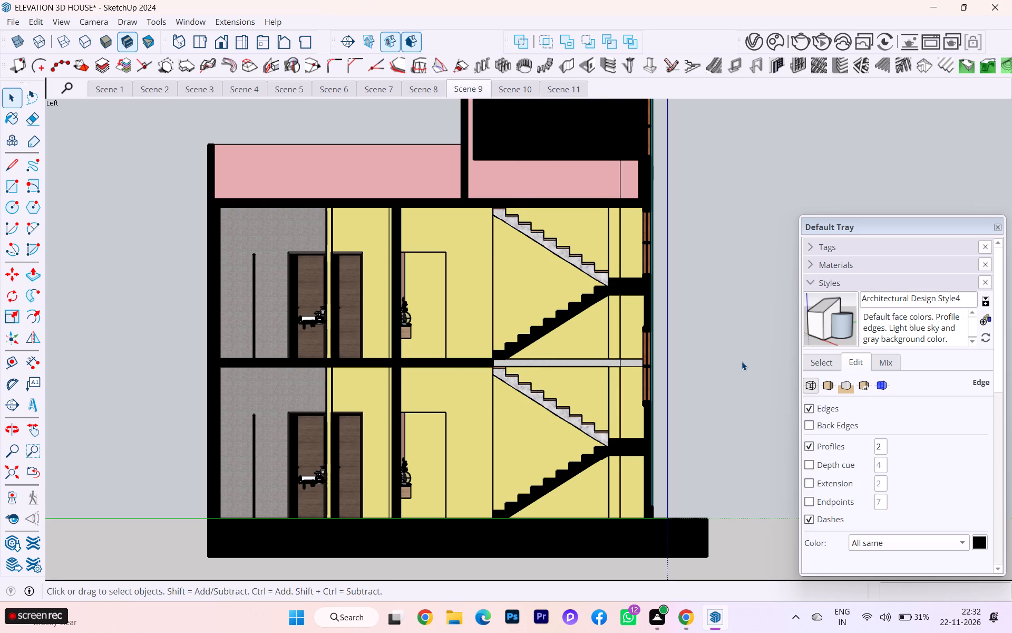
# Turn off Profiles for the staircase section and update Scene 9, saving the changes as a new style.
pyautogui.click(808, 446)
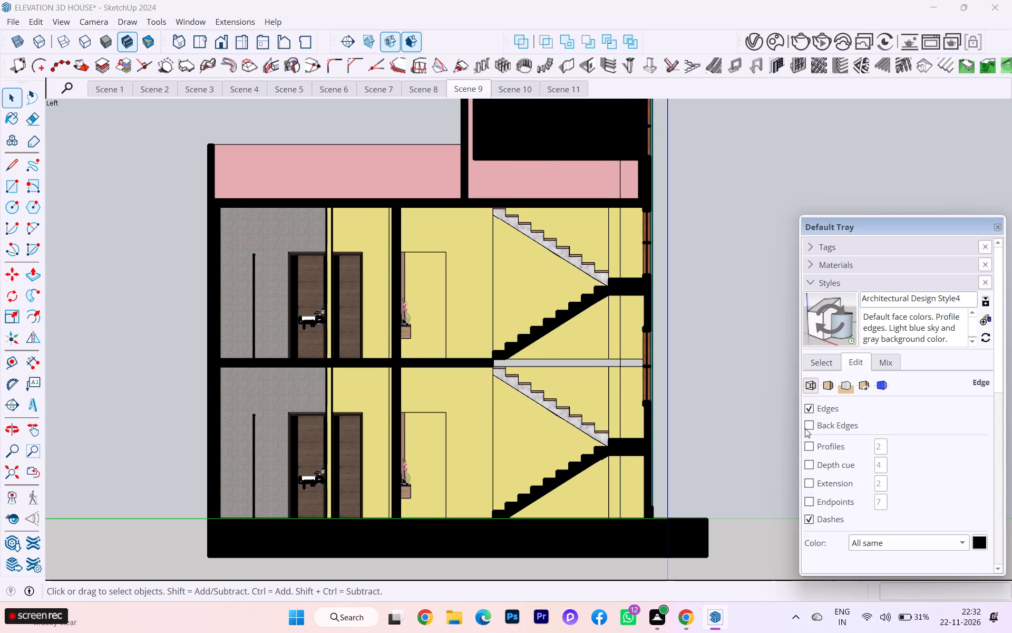
pyautogui.click(812, 447)
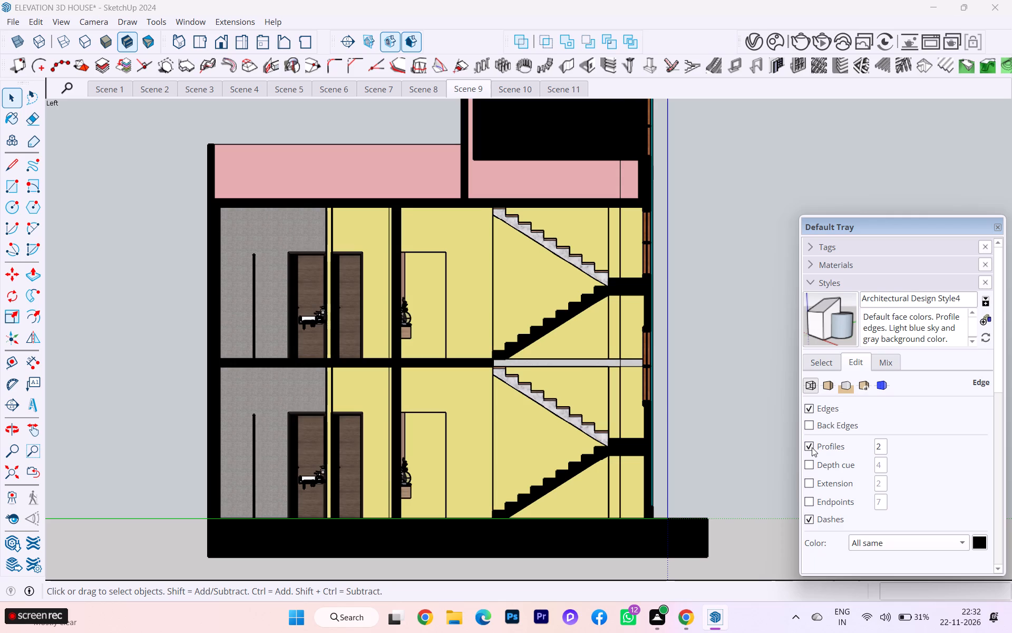
pyautogui.click(812, 447)
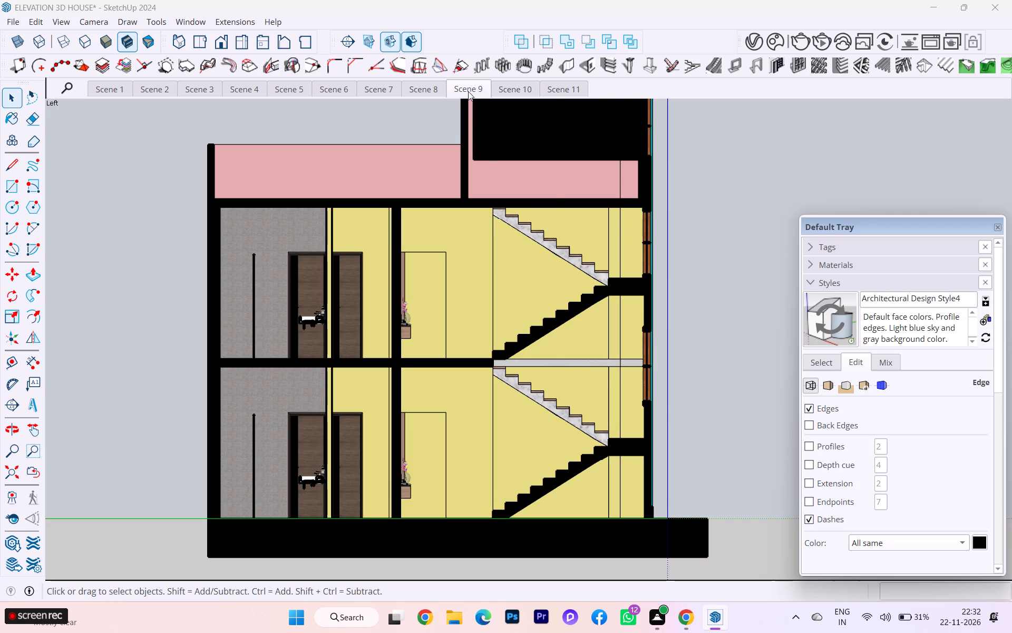
pyautogui.rightClick(468, 91)
pyautogui.click(497, 148)
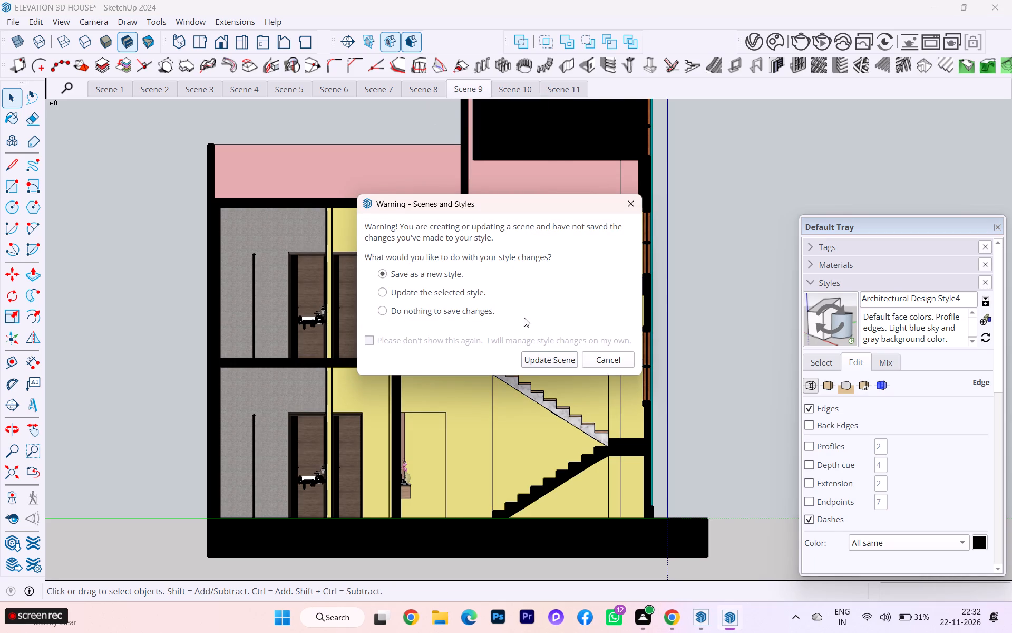
pyautogui.click(541, 358)
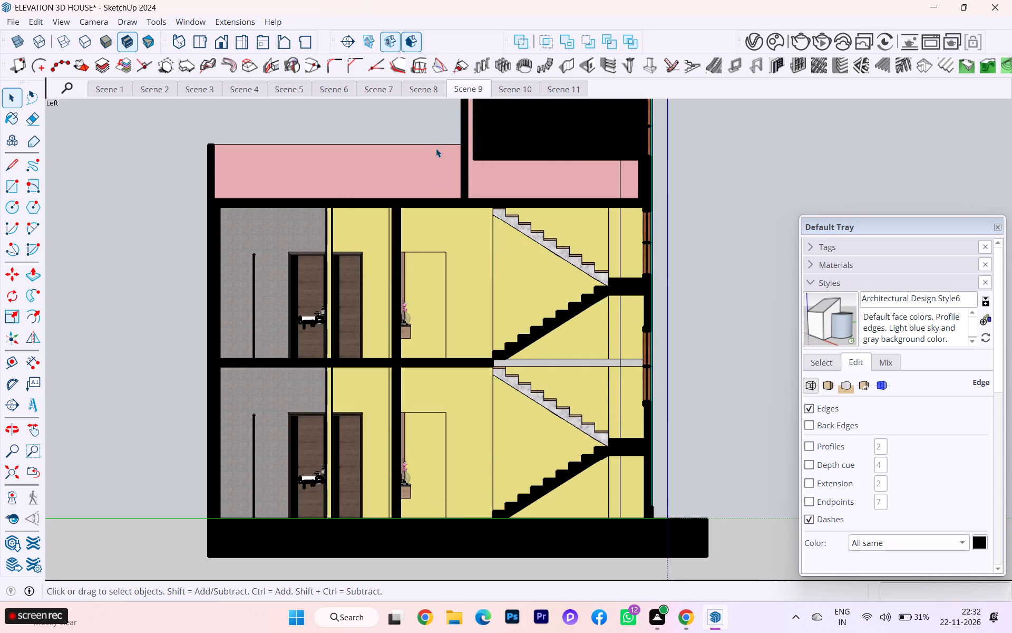
# Recall floor-plan Scene 8, turn off Profiles and switch its camera to parallel projection.
pyautogui.click(419, 91)
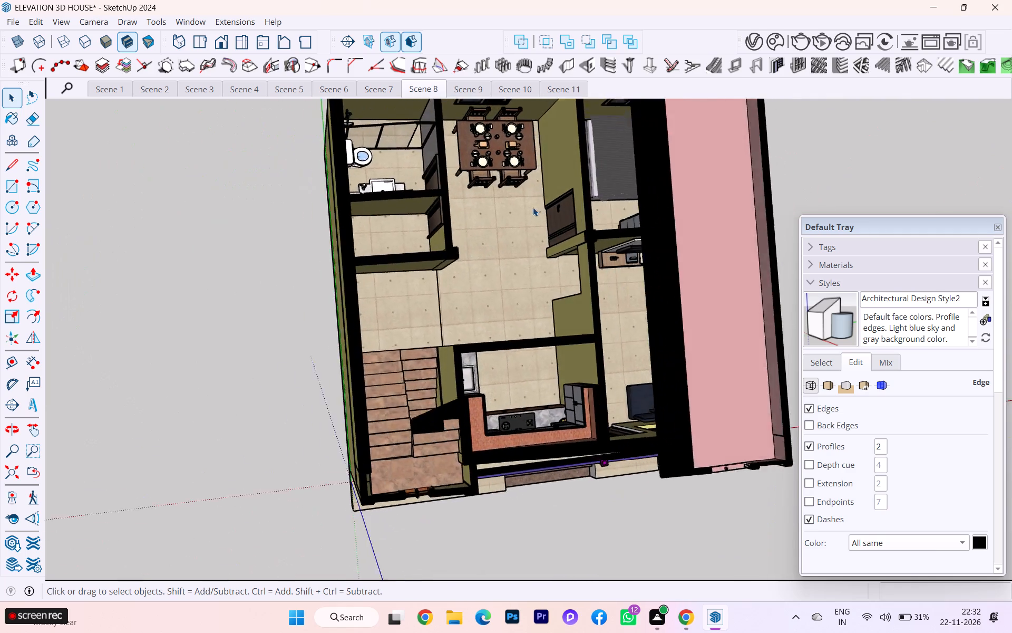
pyautogui.click(807, 445)
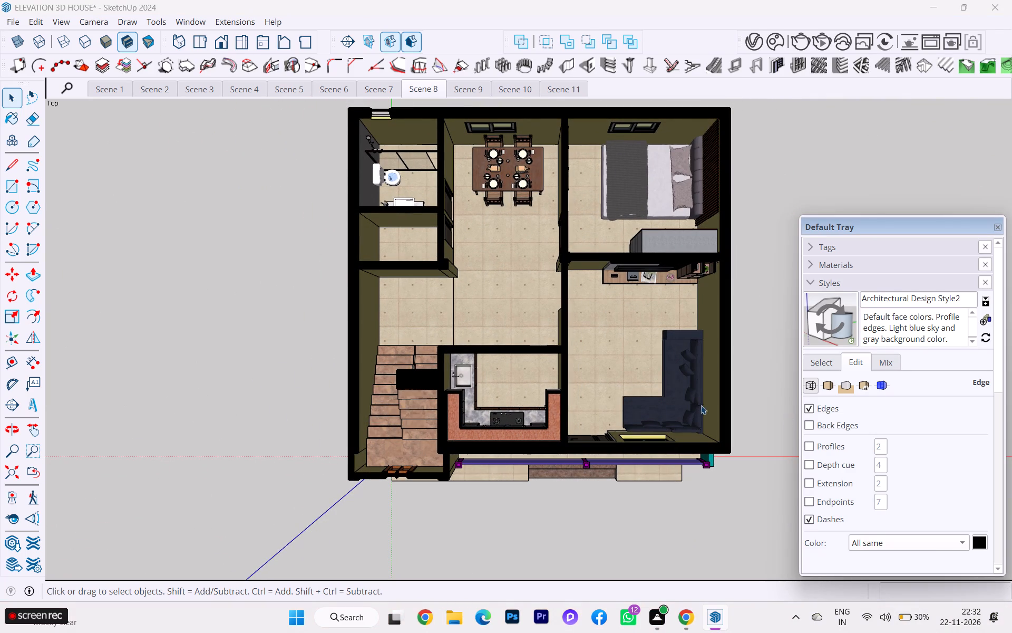
pyautogui.rightClick(429, 87)
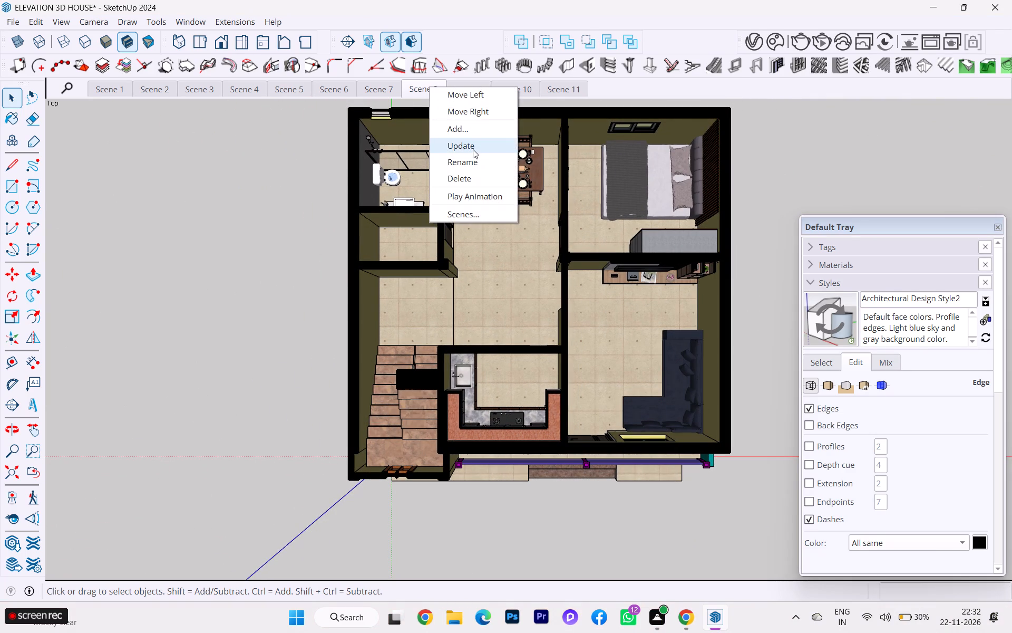
pyautogui.click(72, 20)
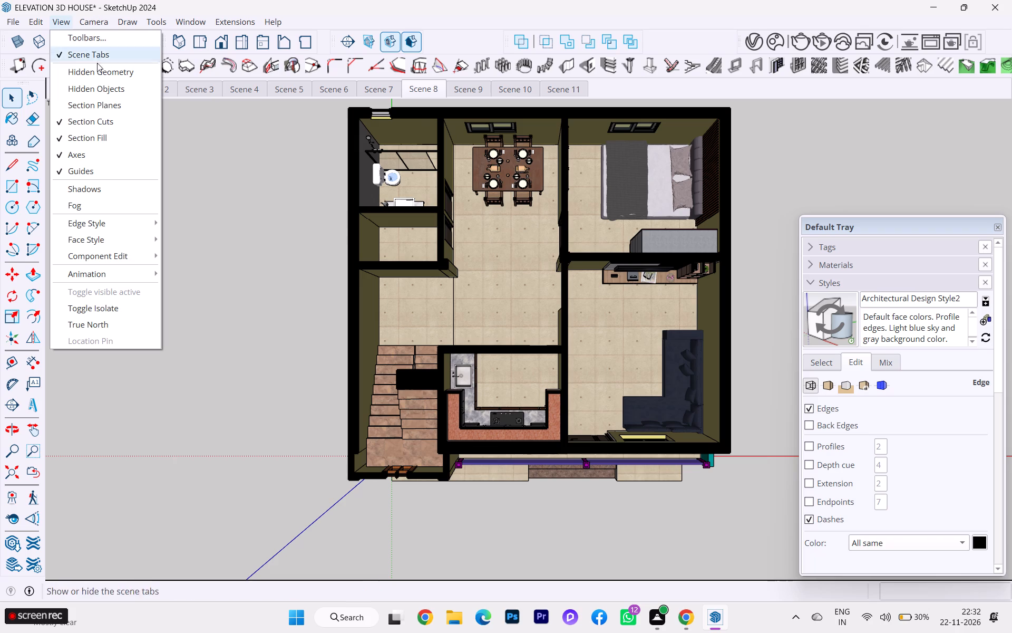
pyautogui.click(99, 85)
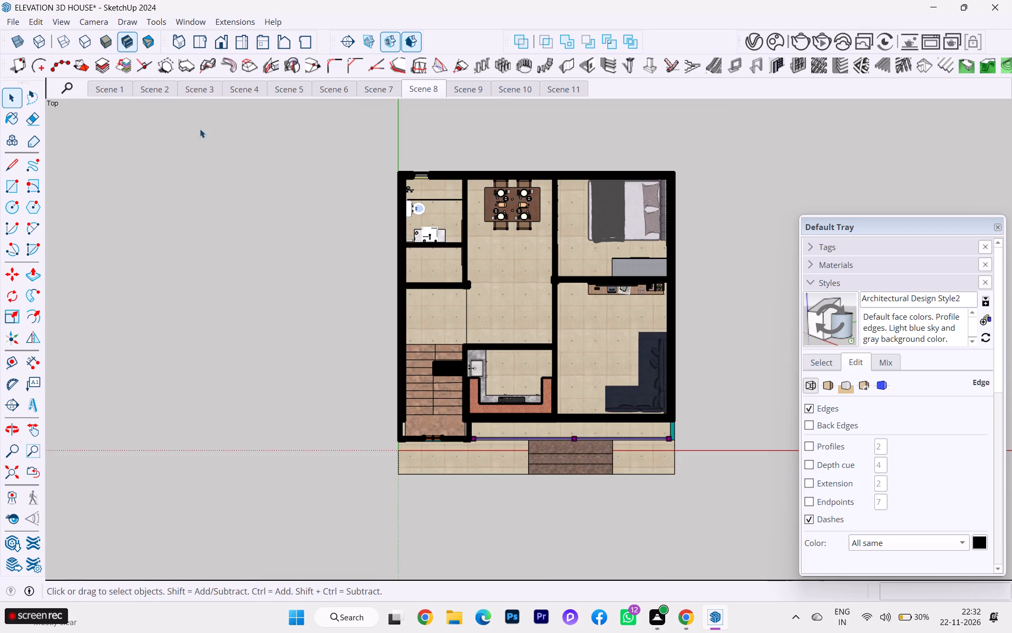
# Update Scene 8 with the slightly enlarged floor-plan view, saving the style changes as a new style.
pyautogui.scroll(1, 553, 303)
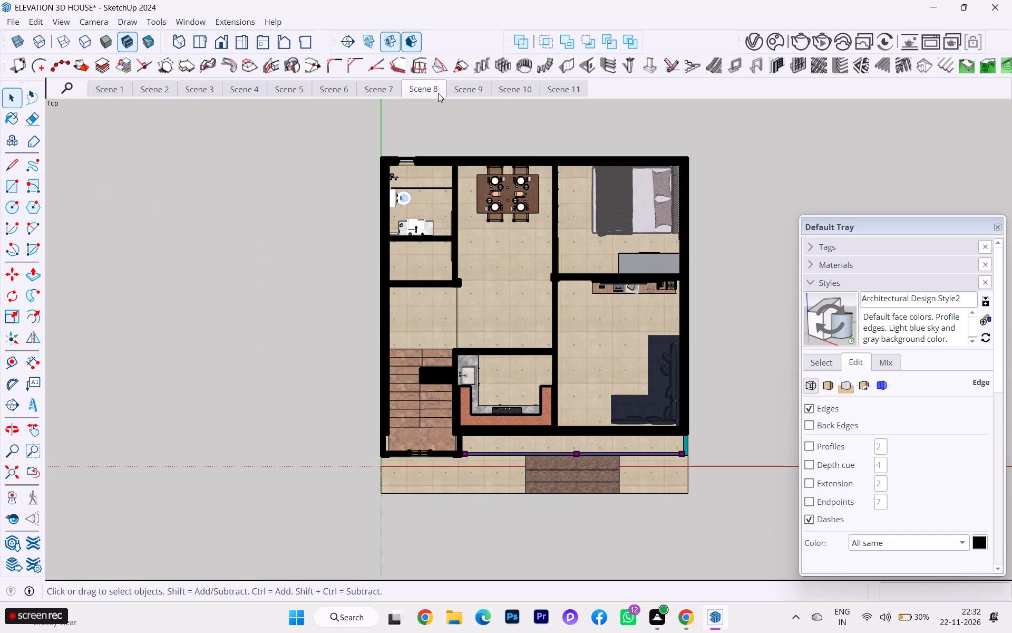
pyautogui.rightClick(433, 90)
pyautogui.click(457, 146)
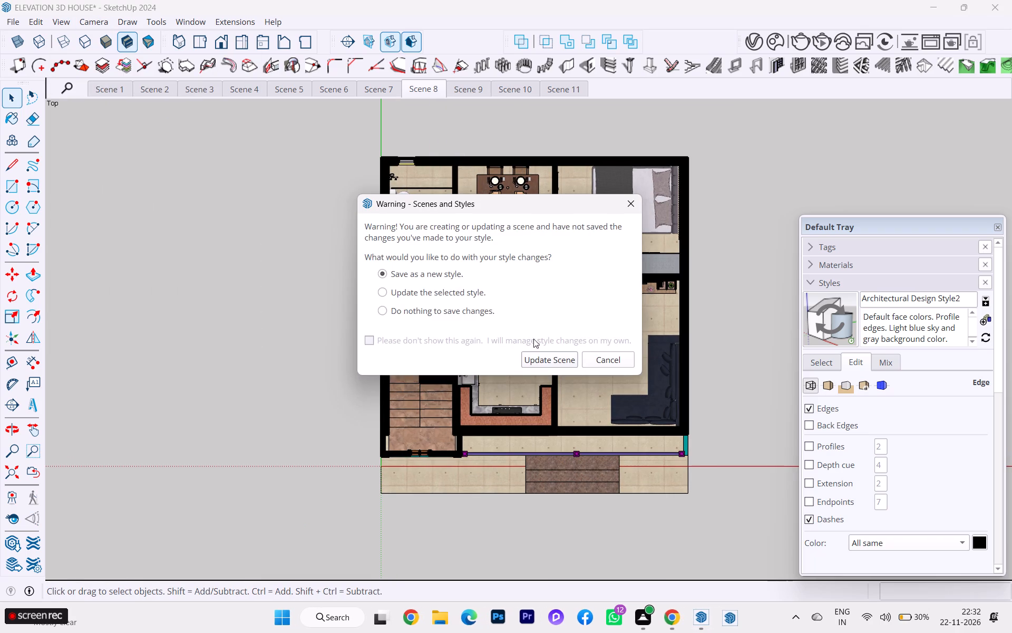
pyautogui.click(540, 359)
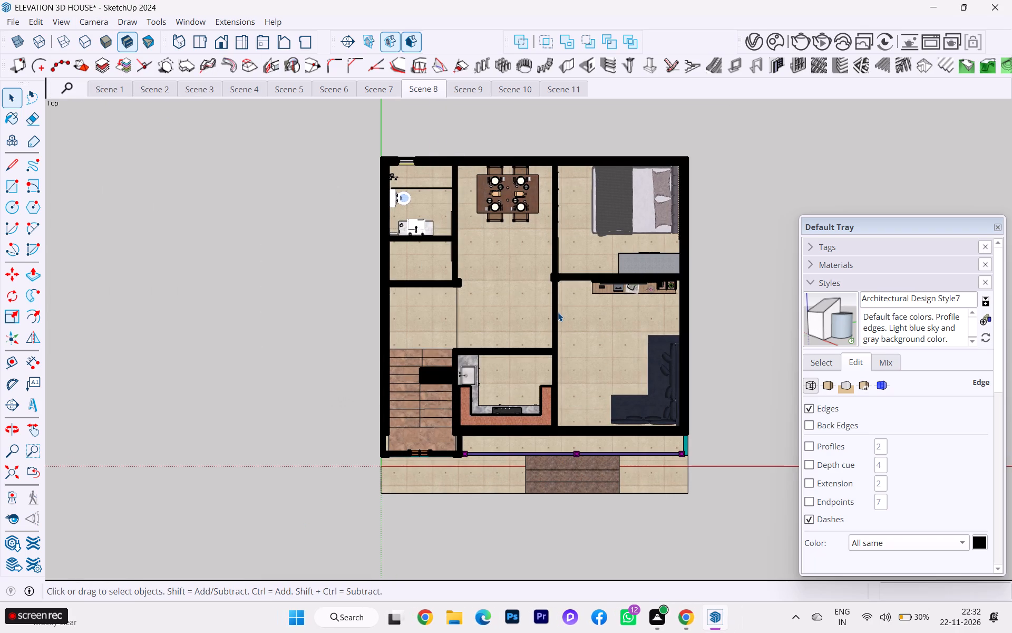
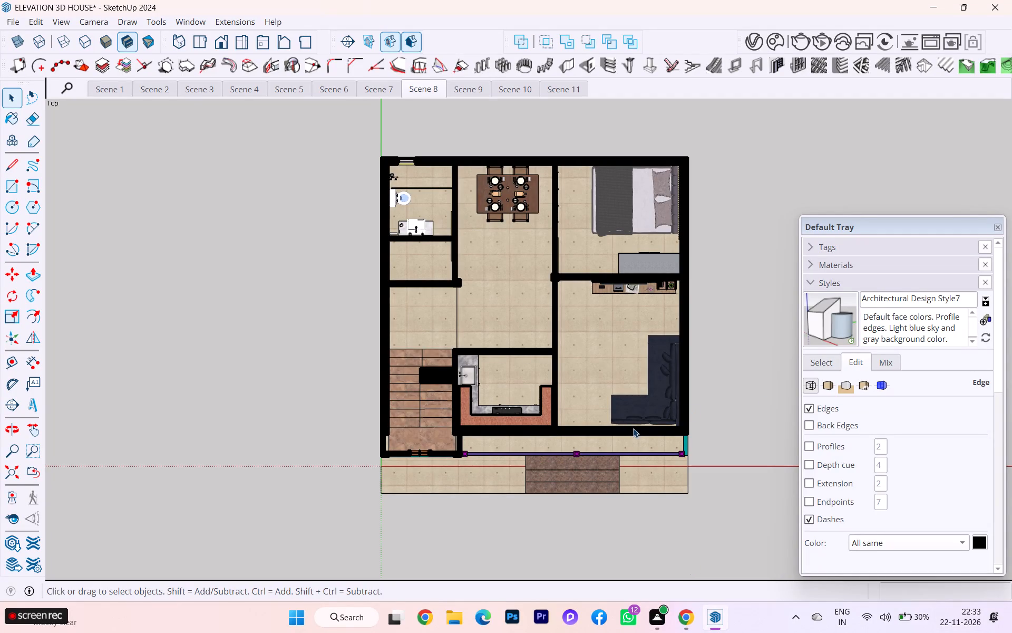
# Inspect the rooms and furniture of the Scene 8 floor plan up close.
pyautogui.scroll(2, 633, 428)
pyautogui.scroll(3, 434, 224)
pyautogui.scroll(2, 336, 164)
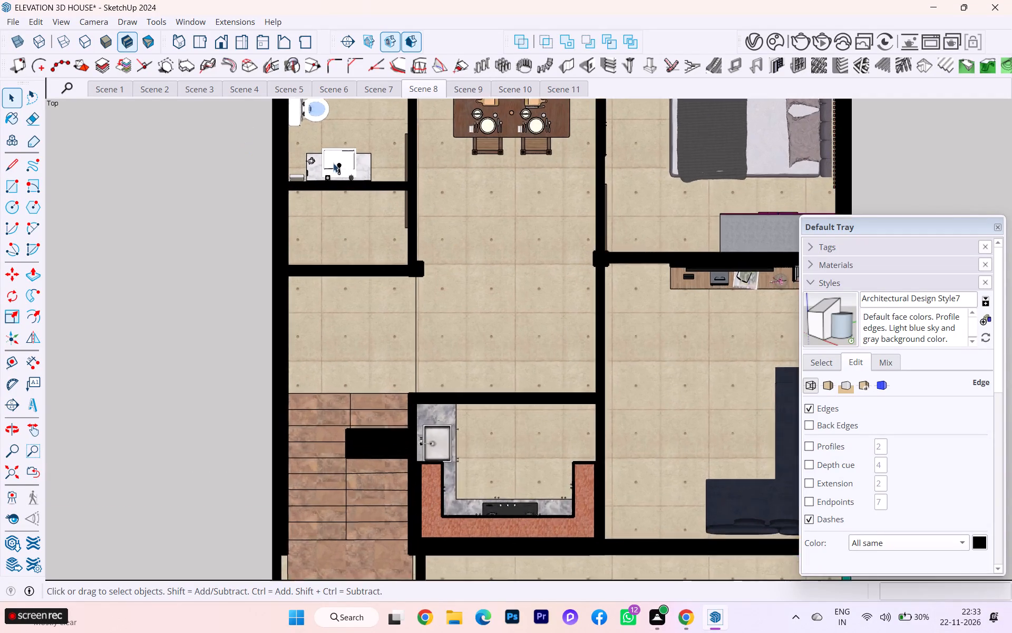
pyautogui.scroll(-4, 359, 208)
pyautogui.scroll(-4, 395, 257)
pyautogui.scroll(3, 400, 272)
pyautogui.scroll(-1, 402, 274)
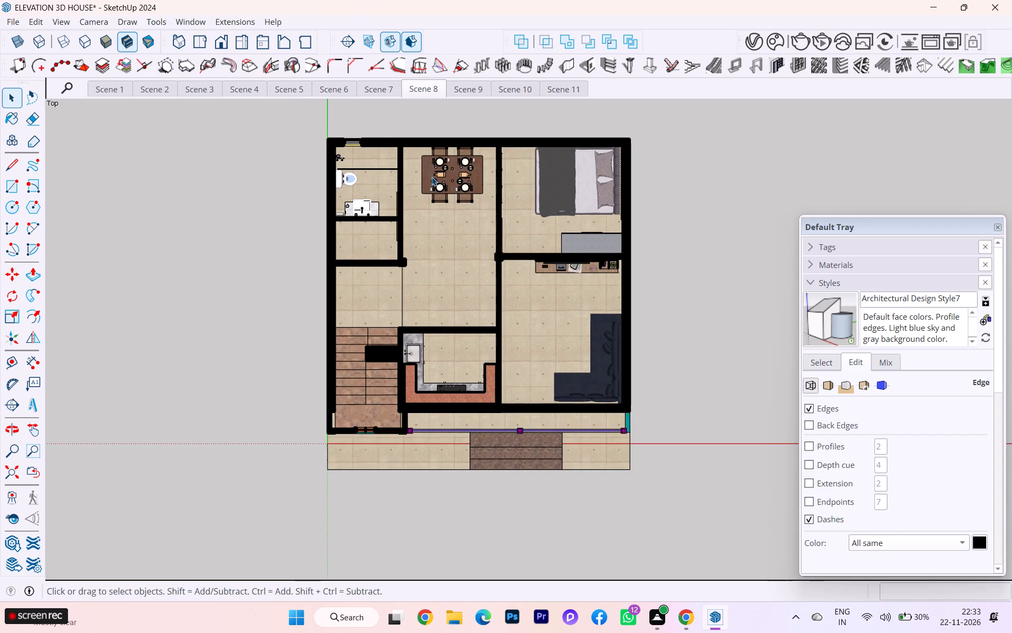
pyautogui.scroll(4, 427, 161)
pyautogui.scroll(1, 483, 177)
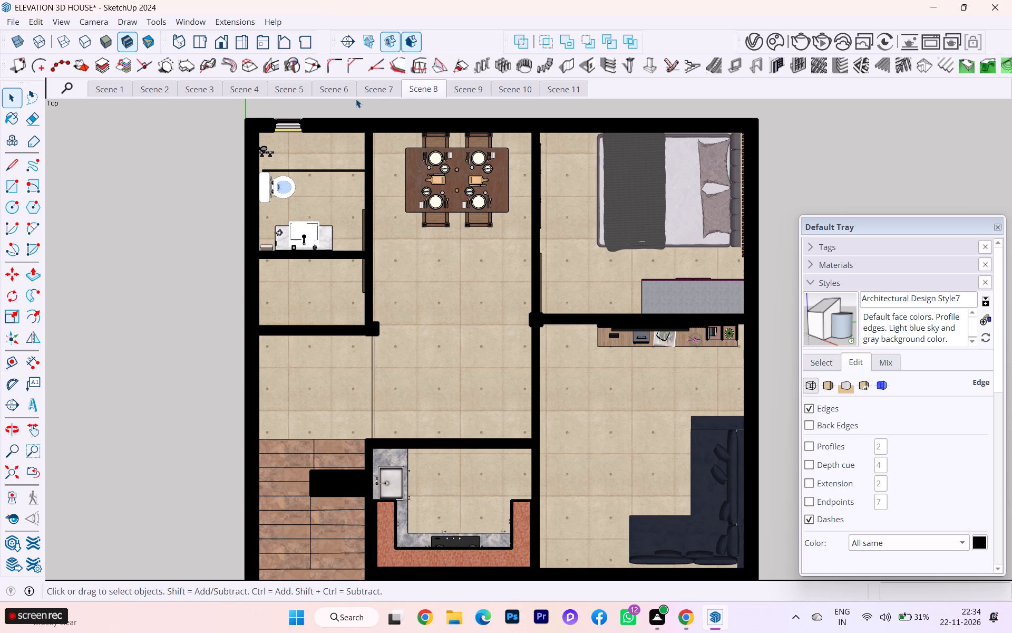
# Hide section planes and turn off Profiles in Scene 6's exterior corner view, updating the scene with a new style.
pyautogui.click(374, 85)
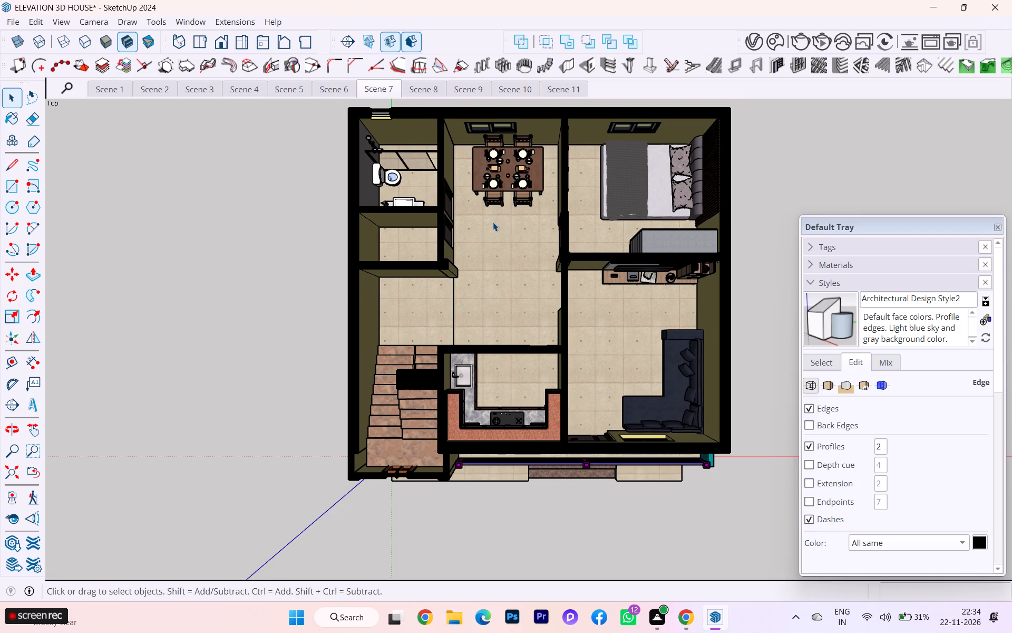
pyautogui.click(346, 89)
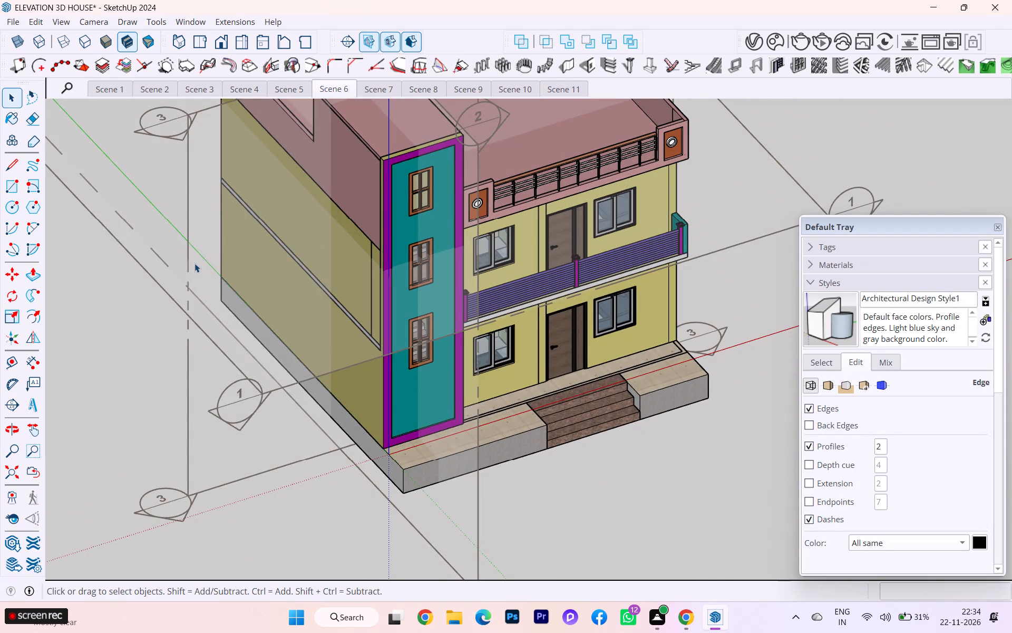
pyautogui.click(361, 35)
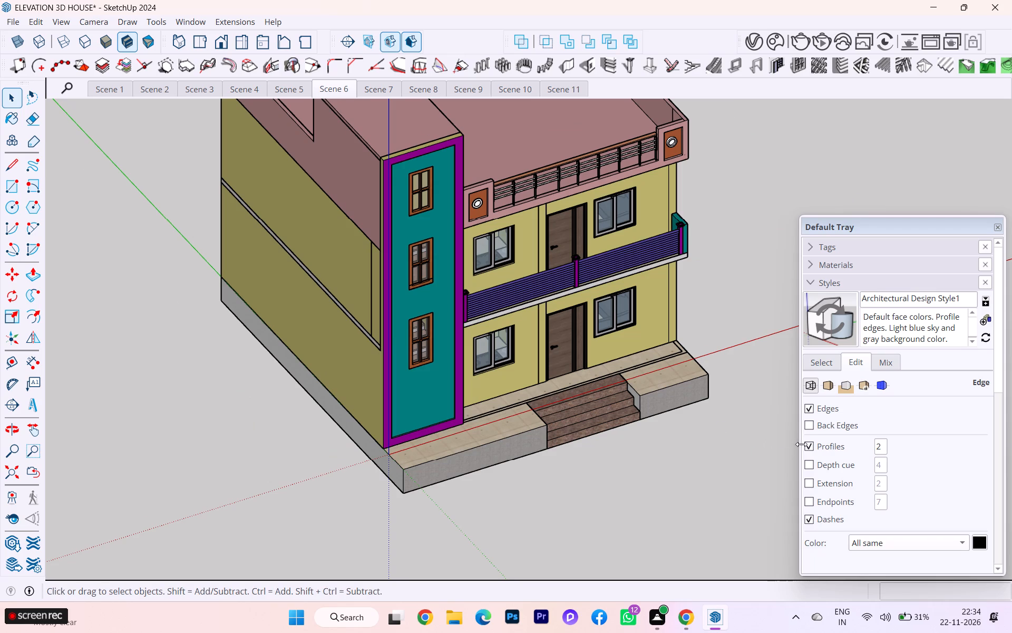
pyautogui.click(805, 444)
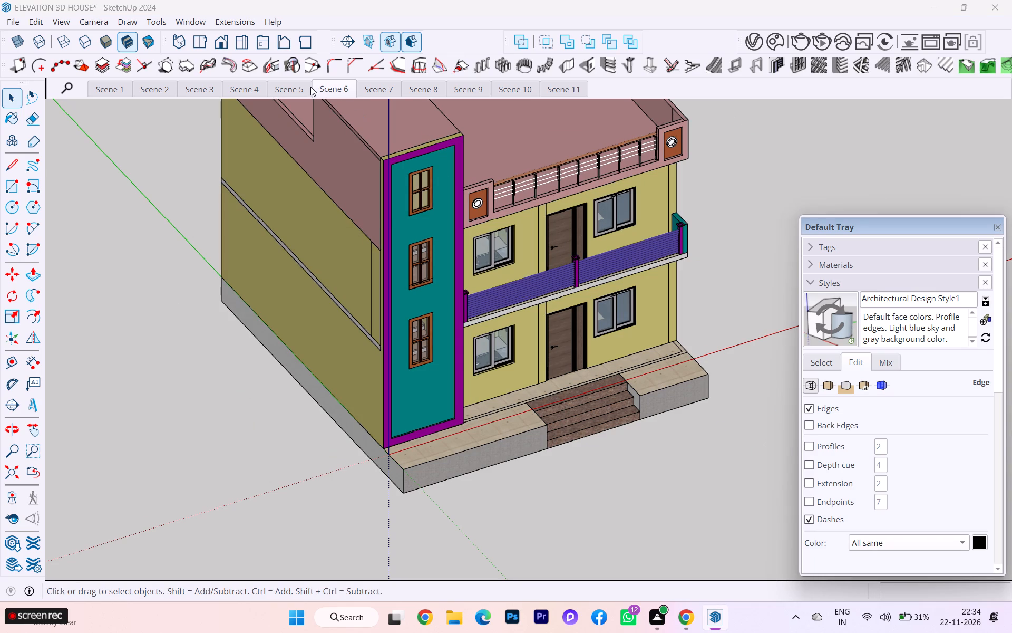
pyautogui.rightClick(328, 83)
pyautogui.click(388, 141)
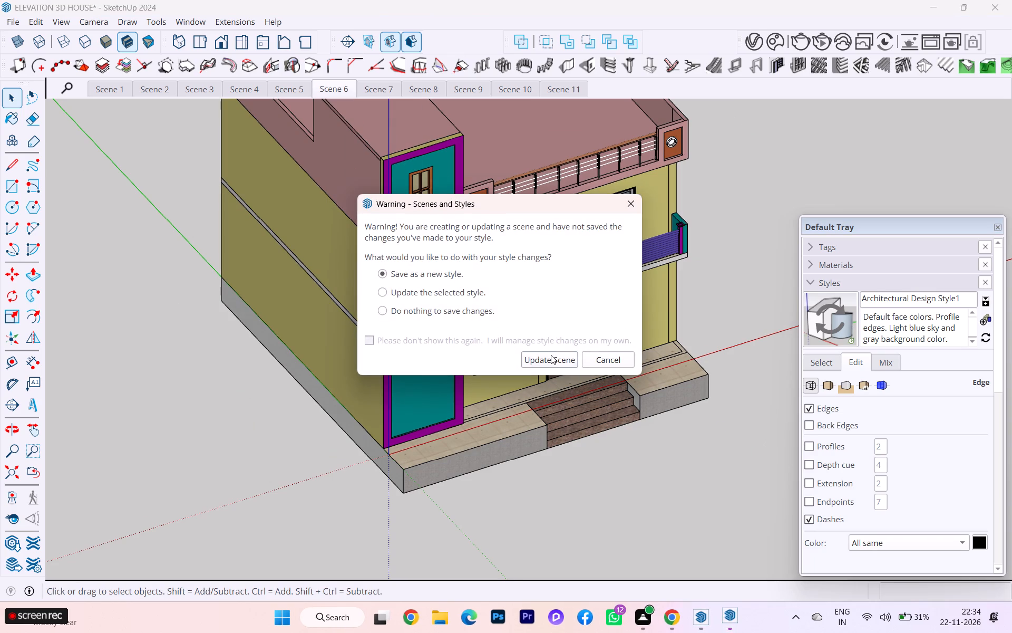
pyautogui.click(551, 355)
# Hide section planes and turn off Profiles in Scene 5's back elevation, updating the scene with a new style.
pyautogui.click(286, 87)
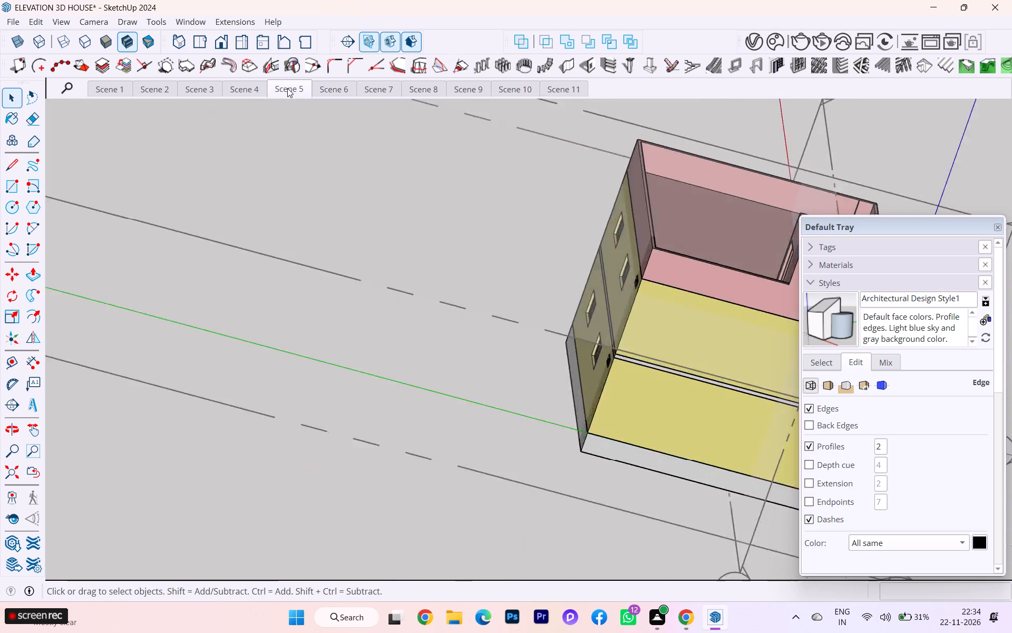
pyautogui.click(369, 44)
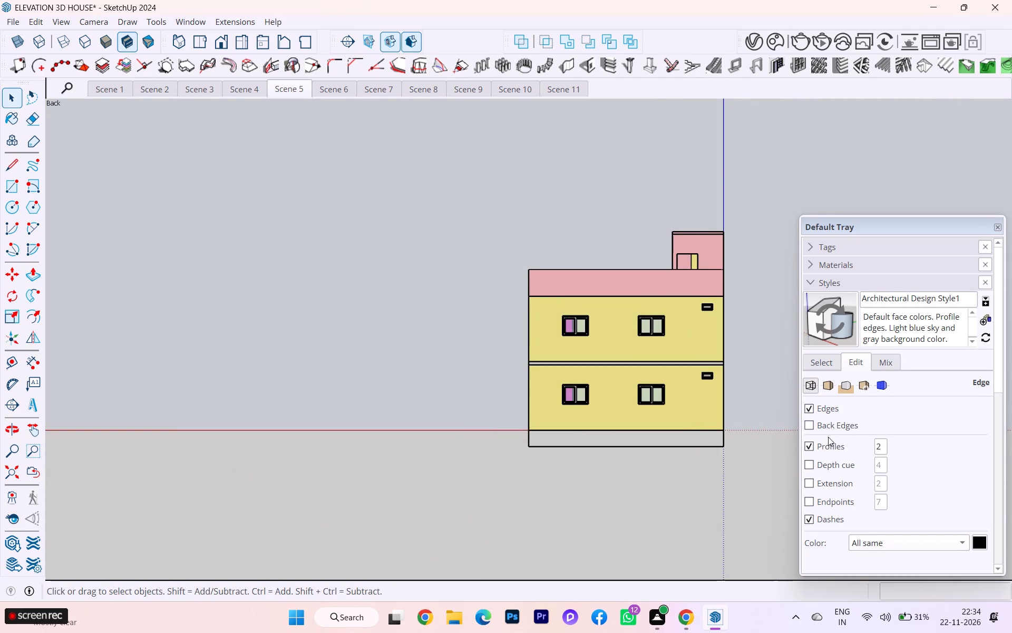
pyautogui.click(810, 446)
pyautogui.rightClick(304, 82)
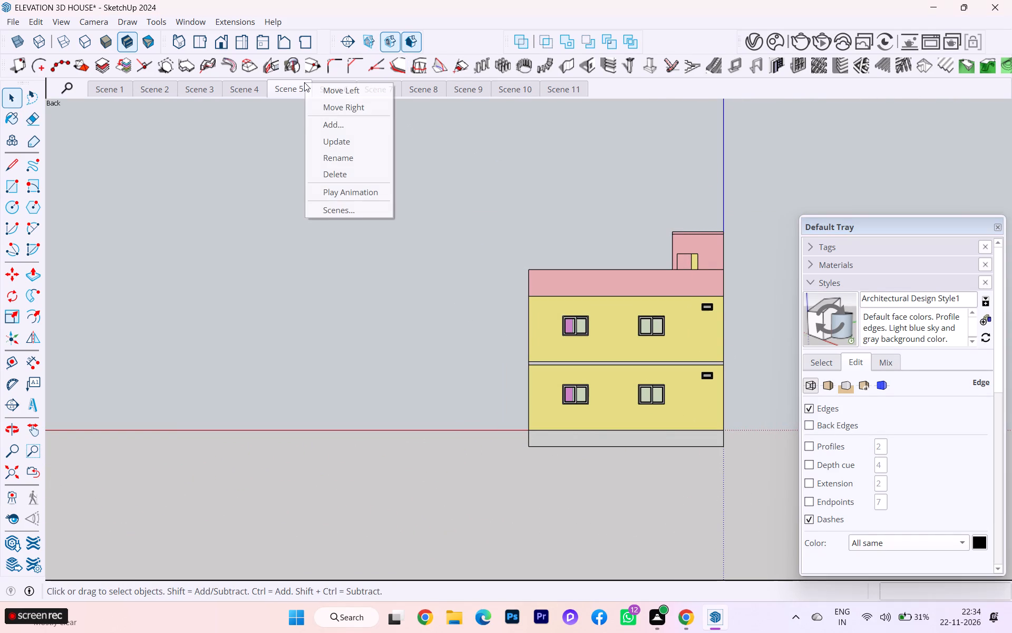
pyautogui.click(332, 141)
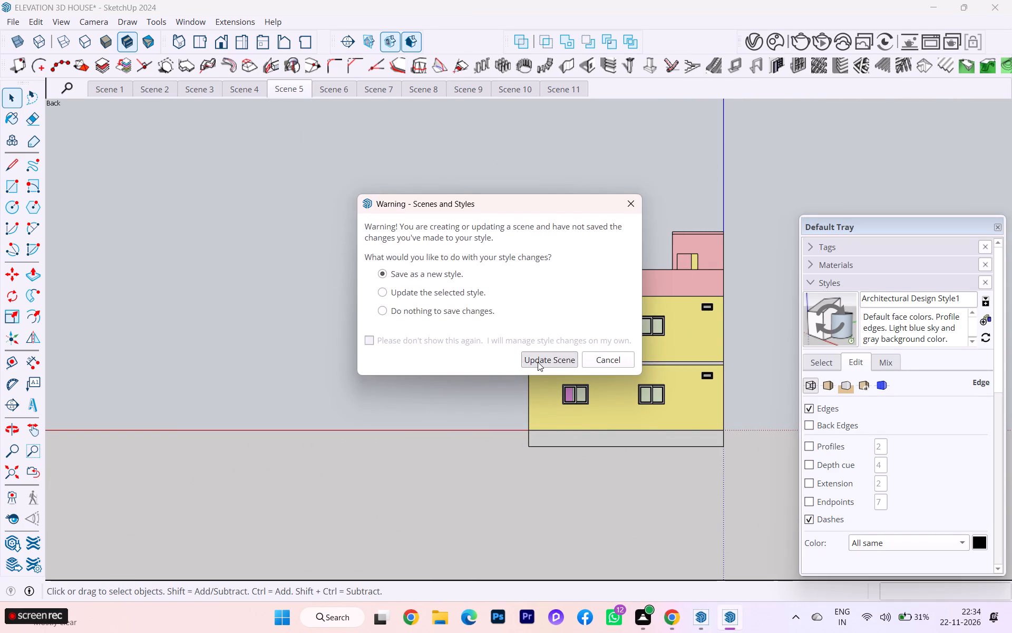
pyautogui.click(538, 362)
# Hide section planes and turn off Profiles in Scene 4's left elevation, updating the scene with a new style.
pyautogui.click(248, 90)
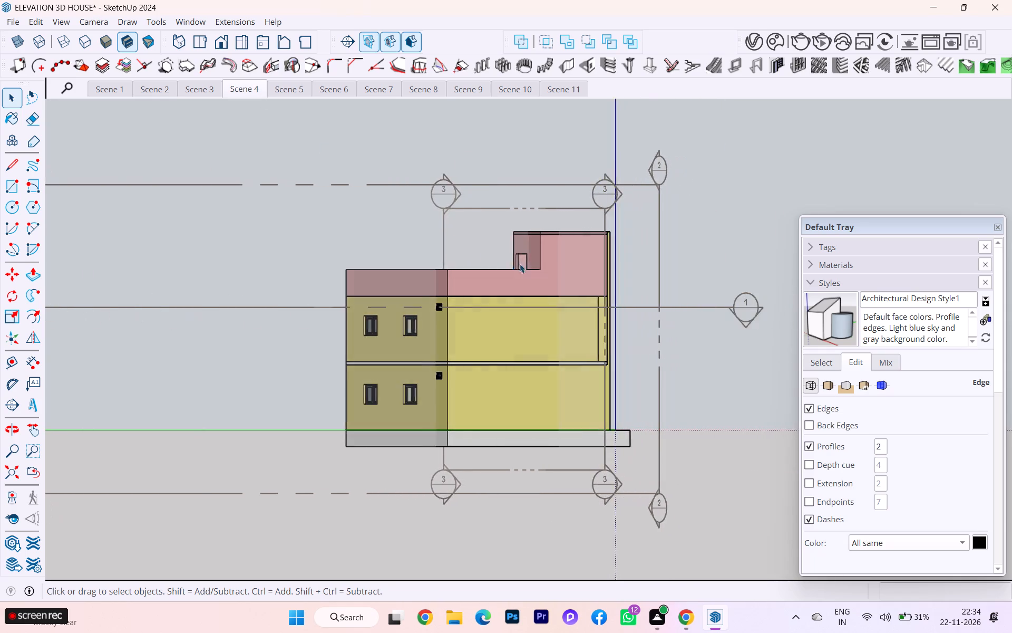
pyautogui.click(372, 42)
pyautogui.click(803, 447)
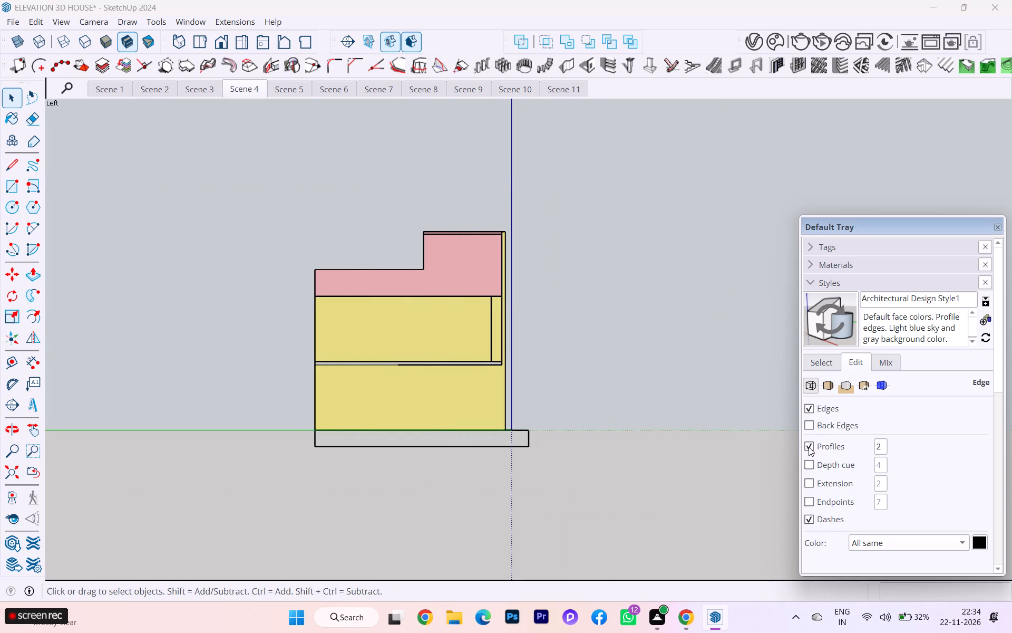
pyautogui.click(814, 446)
pyautogui.rightClick(253, 94)
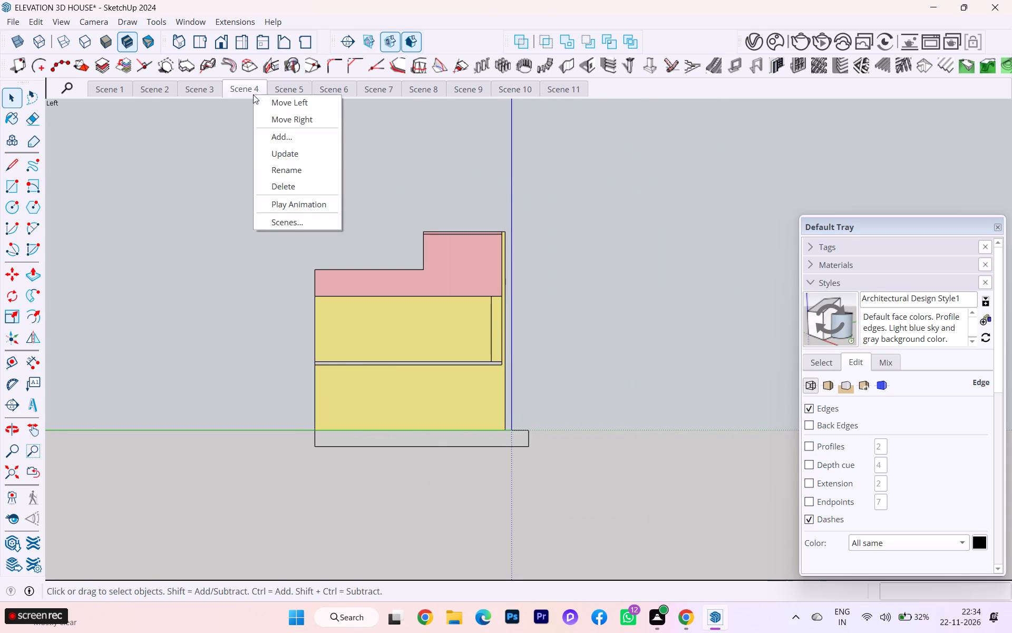
pyautogui.click(296, 147)
pyautogui.click(555, 360)
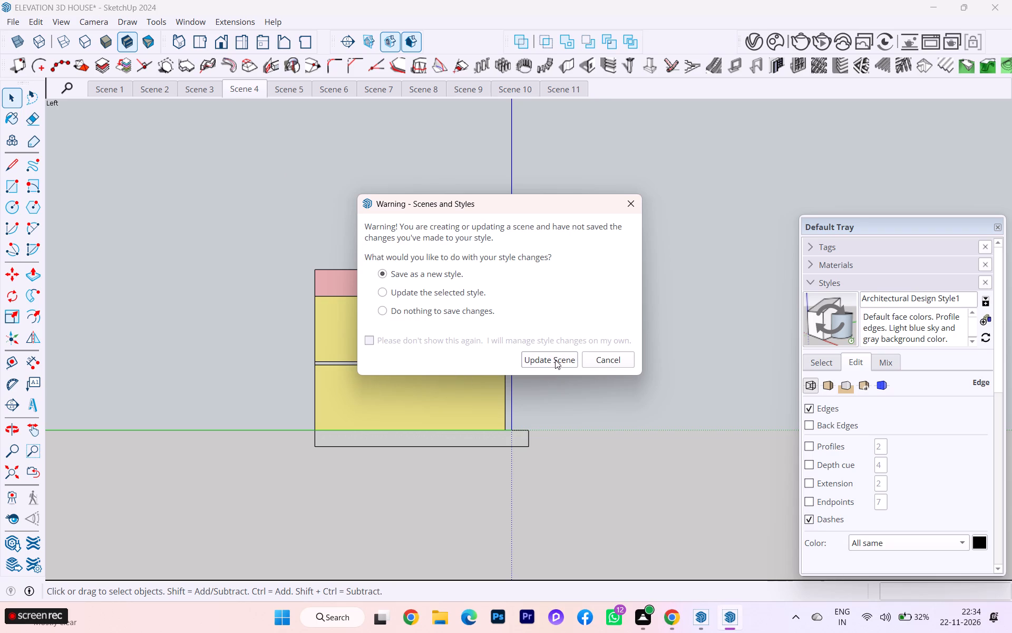
# Hide section planes and turn off Profiles in Scene 3's right elevation, updating the scene with a new style.
pyautogui.click(202, 91)
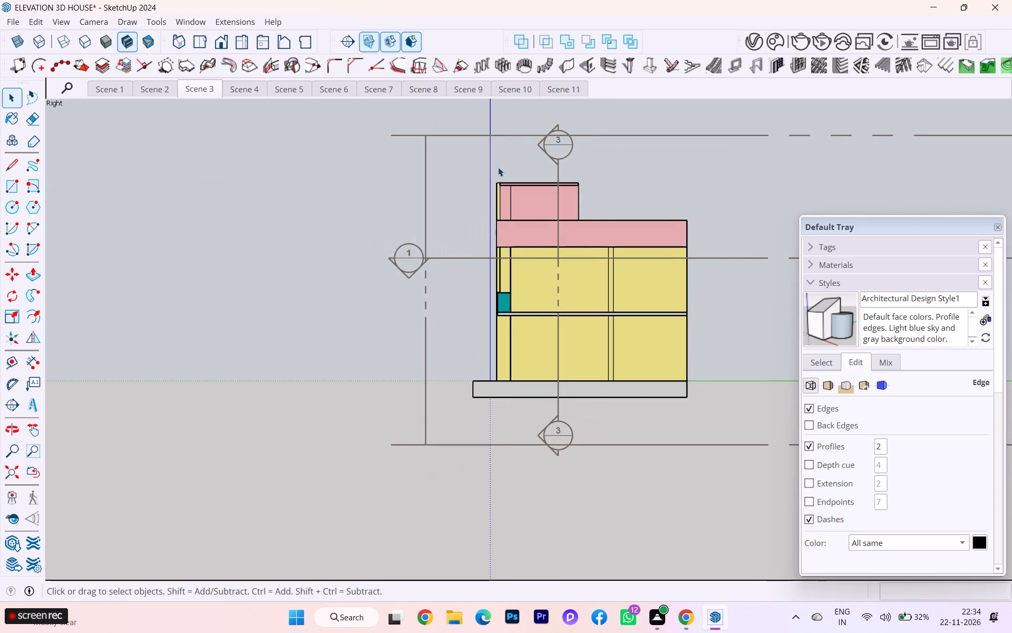
pyautogui.click(364, 40)
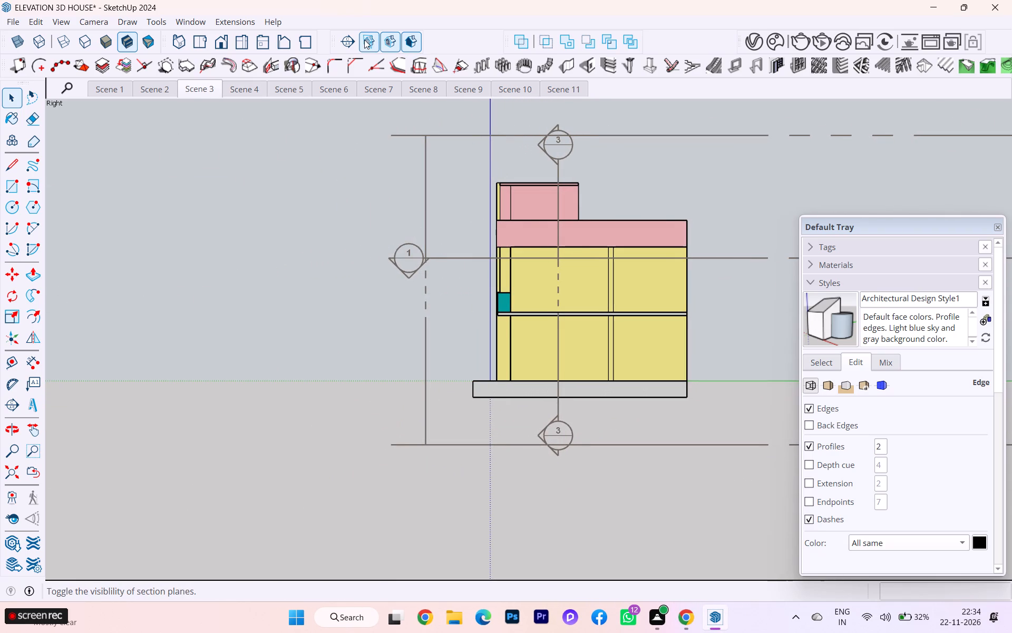
pyautogui.click(816, 446)
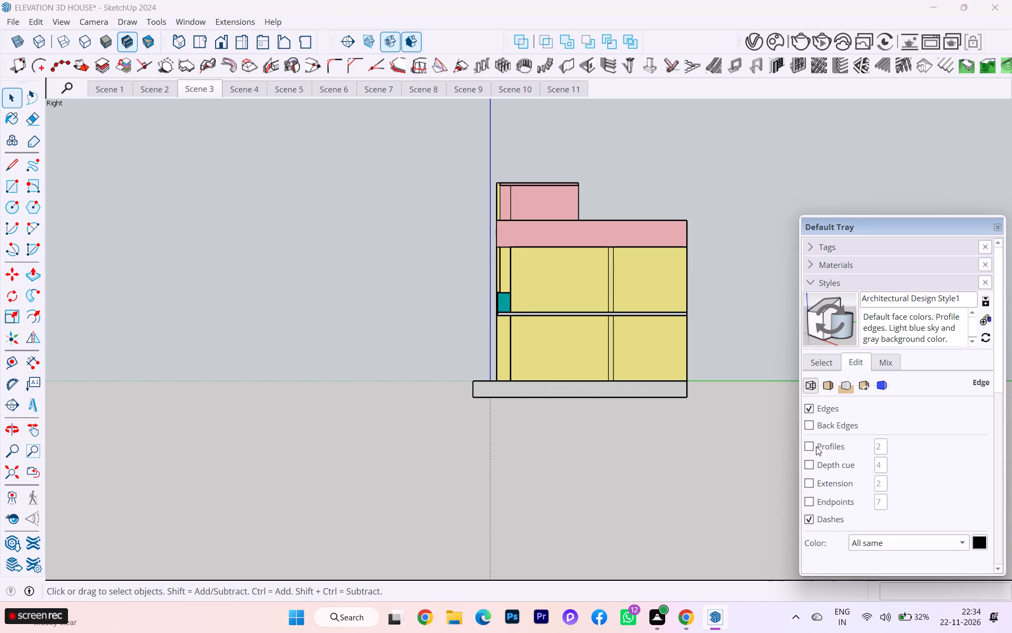
pyautogui.rightClick(211, 90)
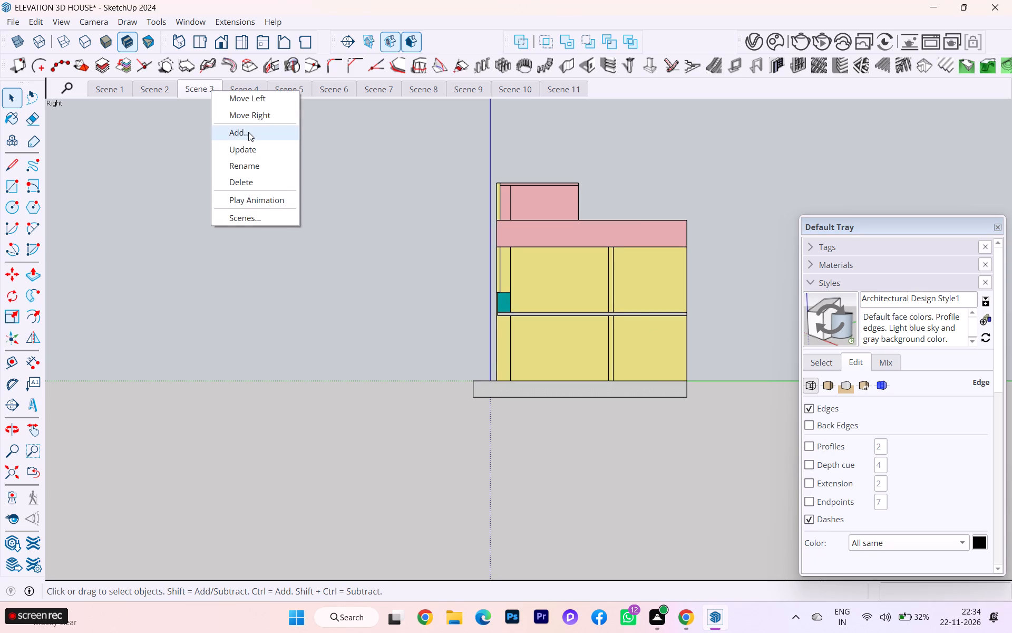
pyautogui.click(248, 132)
pyautogui.click(635, 199)
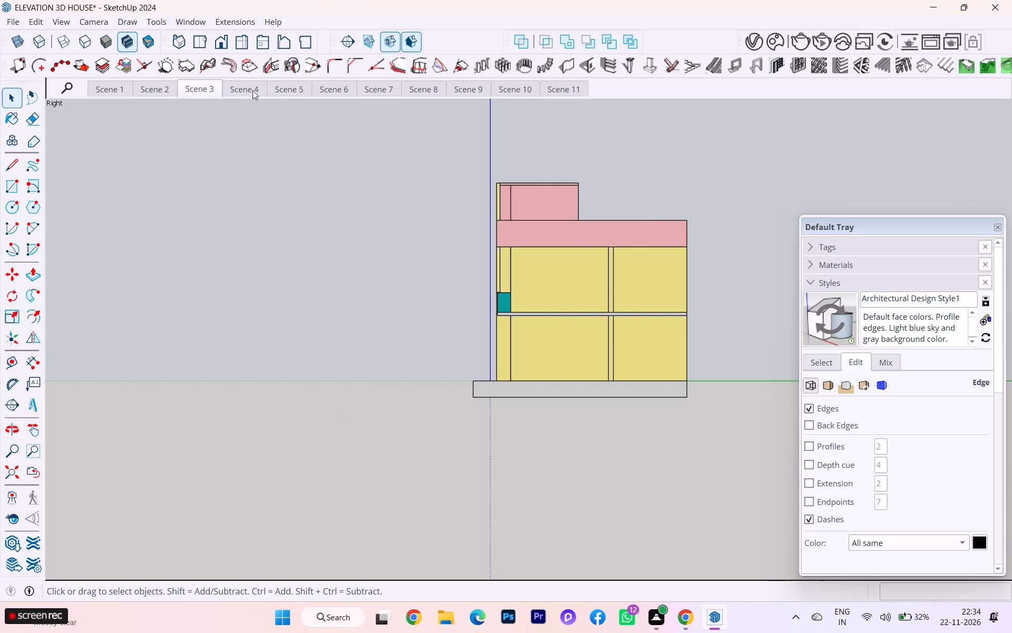
pyautogui.rightClick(194, 92)
pyautogui.click(240, 151)
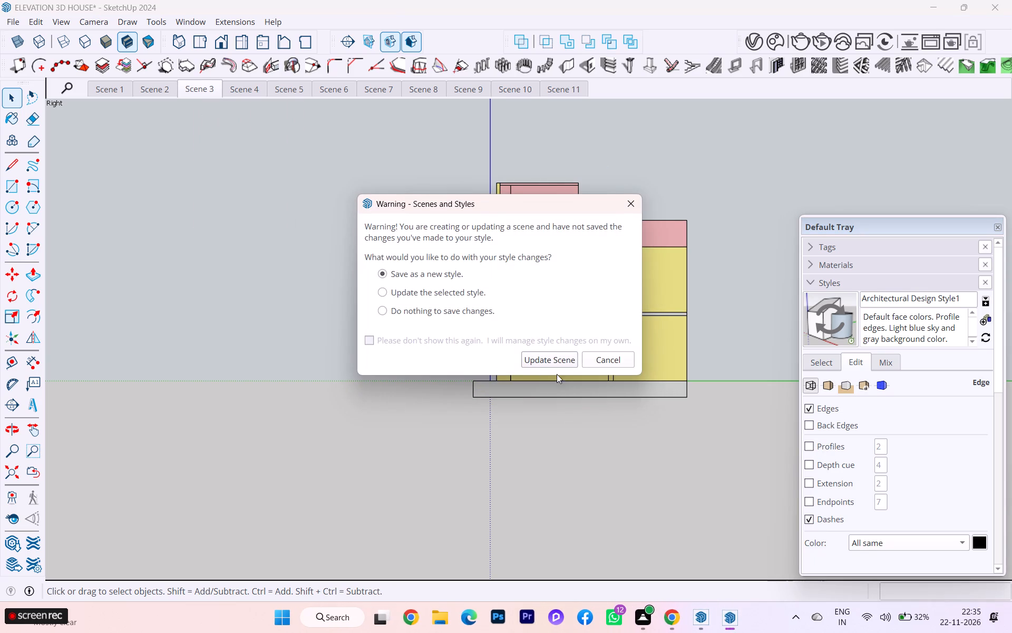
pyautogui.click(560, 357)
# Hide section planes and turn off Profiles in Scene 2's roof top view, updating the scene with a new style.
pyautogui.click(145, 92)
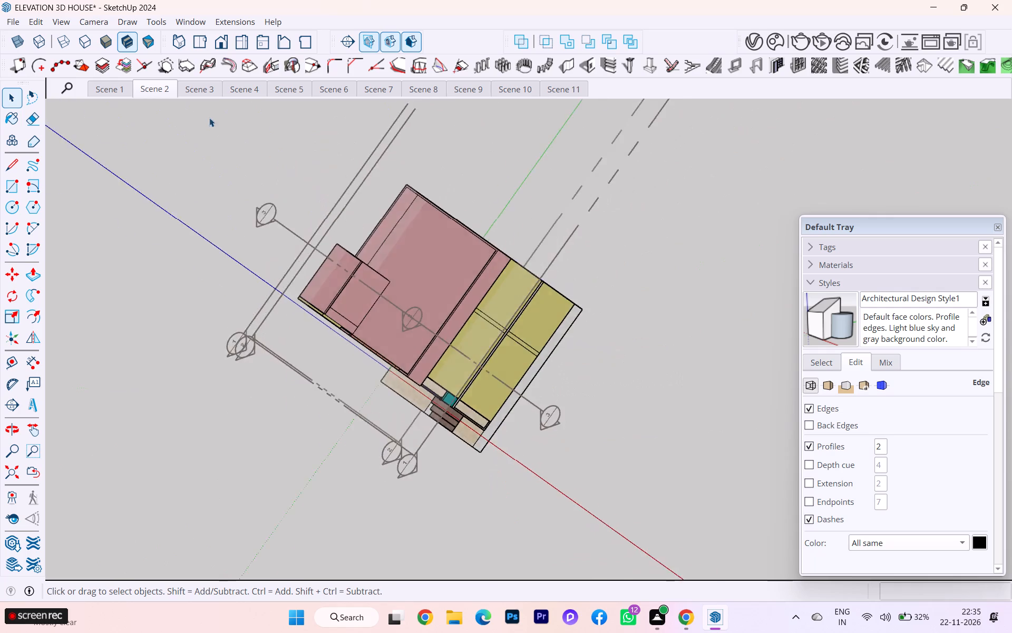
pyautogui.click(374, 41)
pyautogui.click(823, 445)
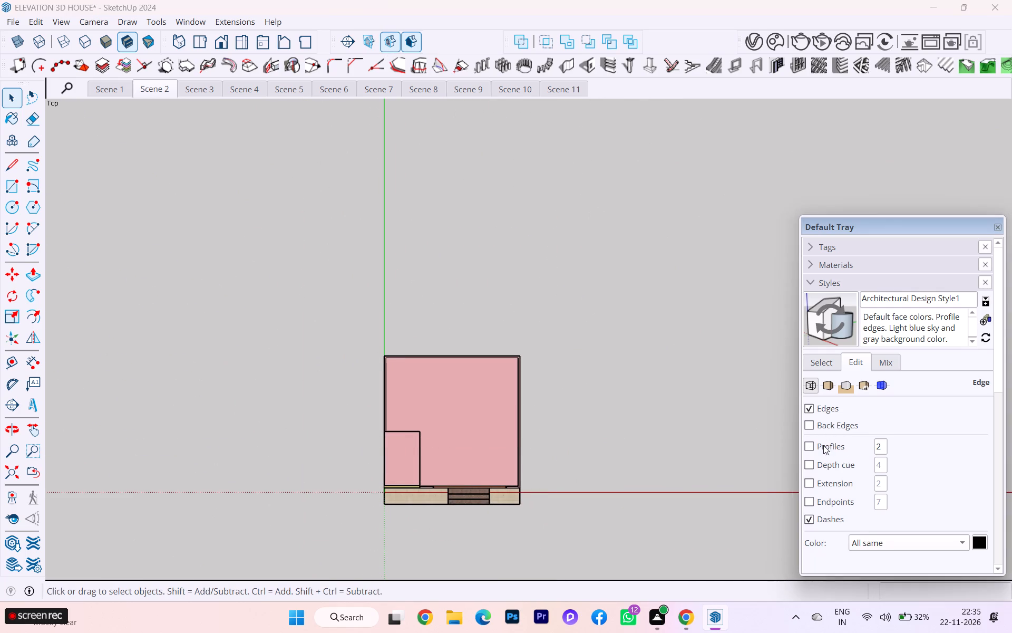
pyautogui.rightClick(172, 84)
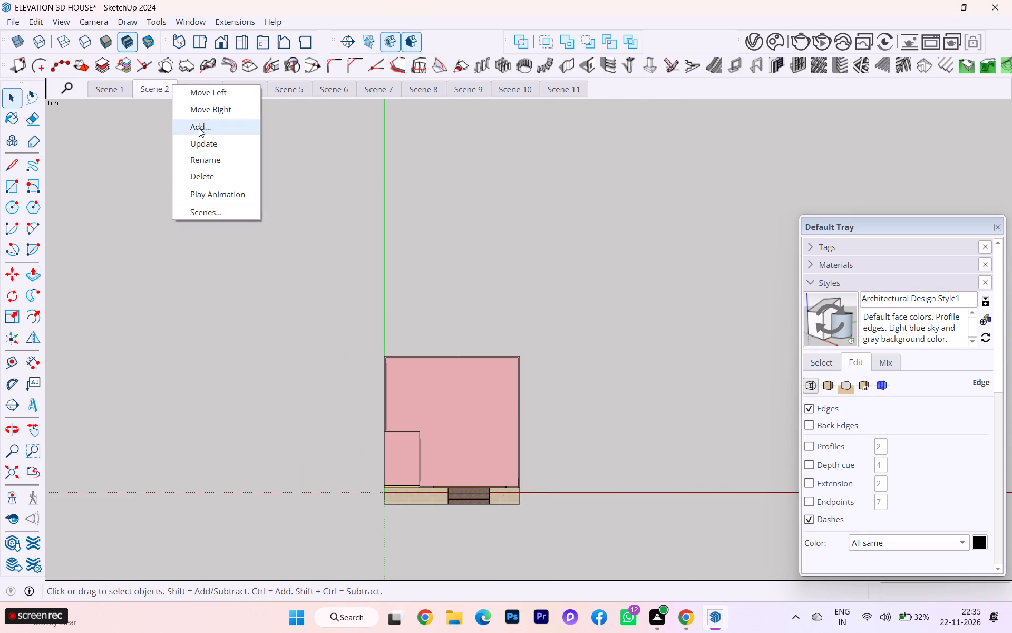
pyautogui.click(202, 136)
pyautogui.click(570, 362)
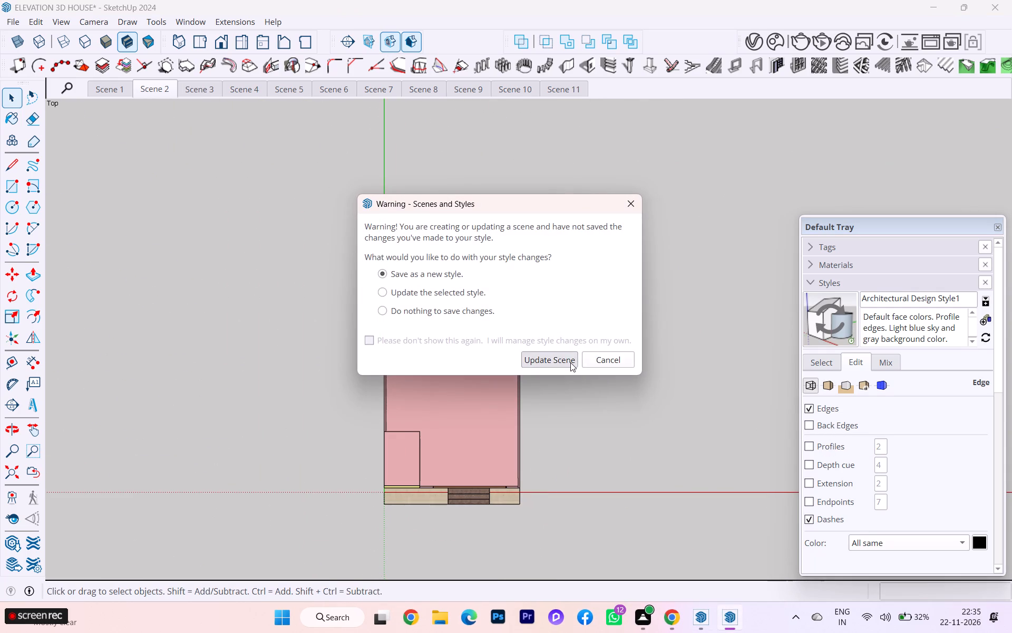
# Update Scene 1 with the whole front elevation framed, section planes hidden and Profiles off, saving a new style.
pyautogui.click(115, 89)
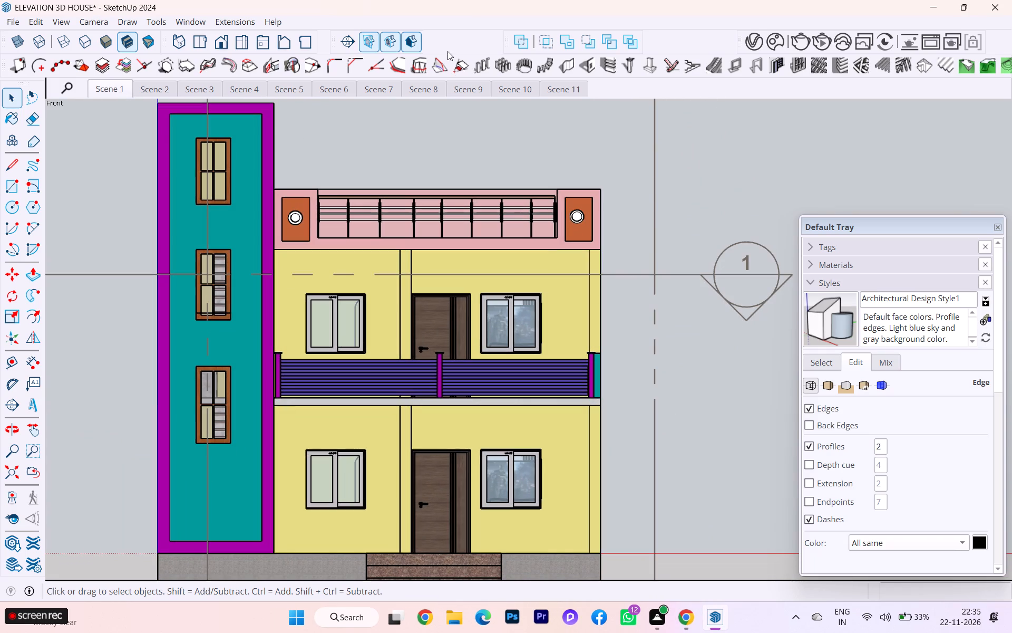
pyautogui.click(365, 45)
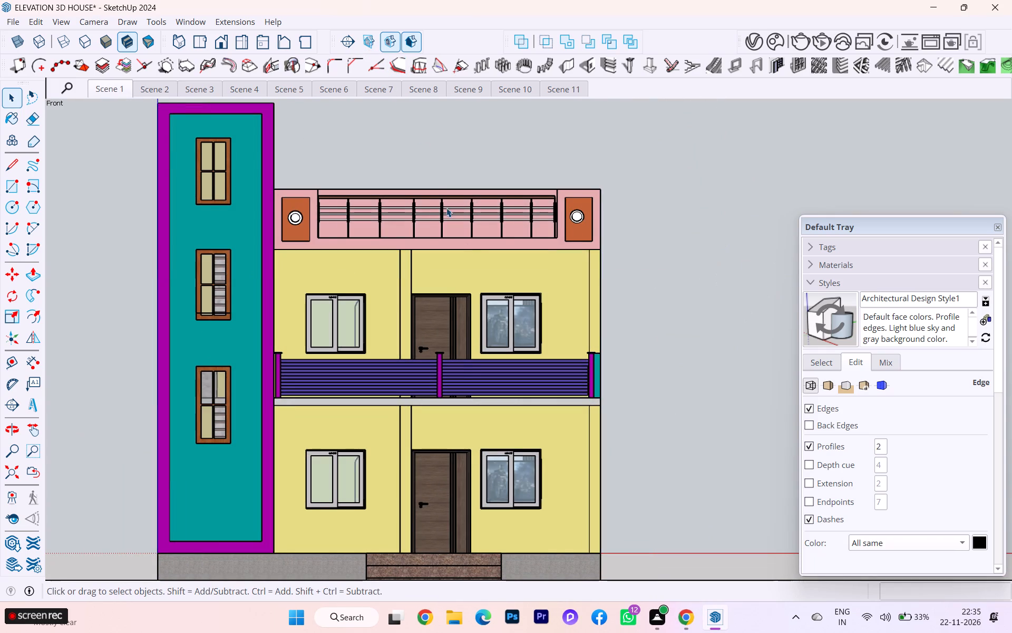
pyautogui.scroll(-1, 471, 251)
pyautogui.click(815, 448)
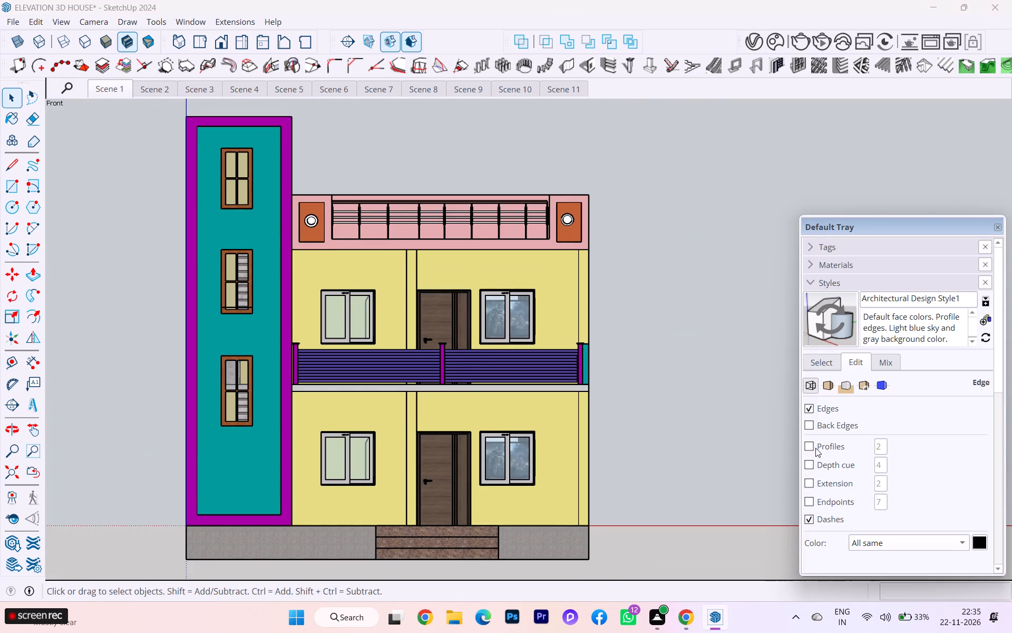
pyautogui.rightClick(123, 87)
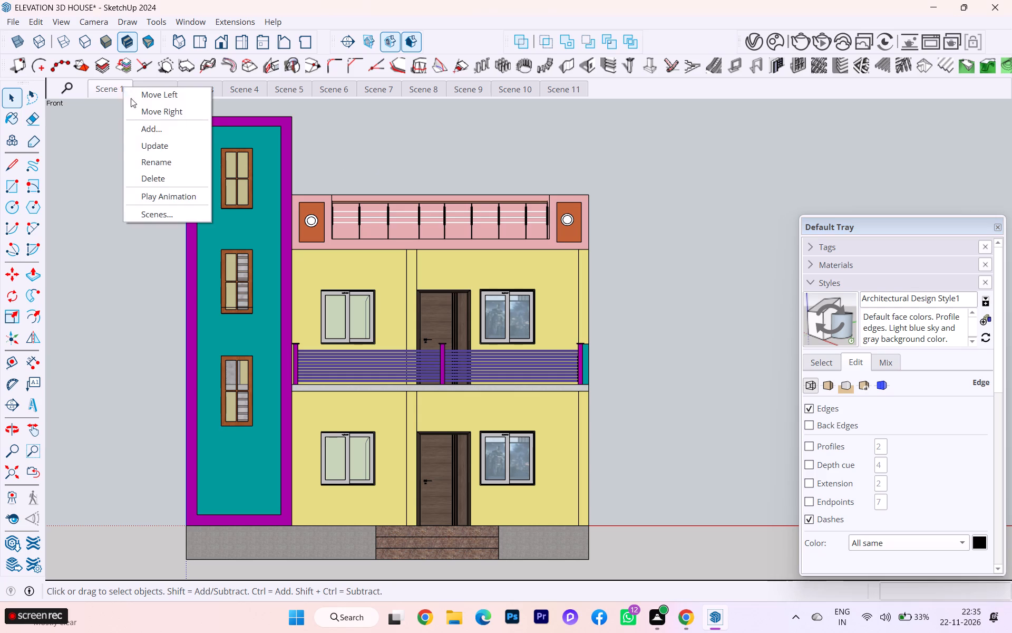
pyautogui.click(158, 145)
pyautogui.click(537, 360)
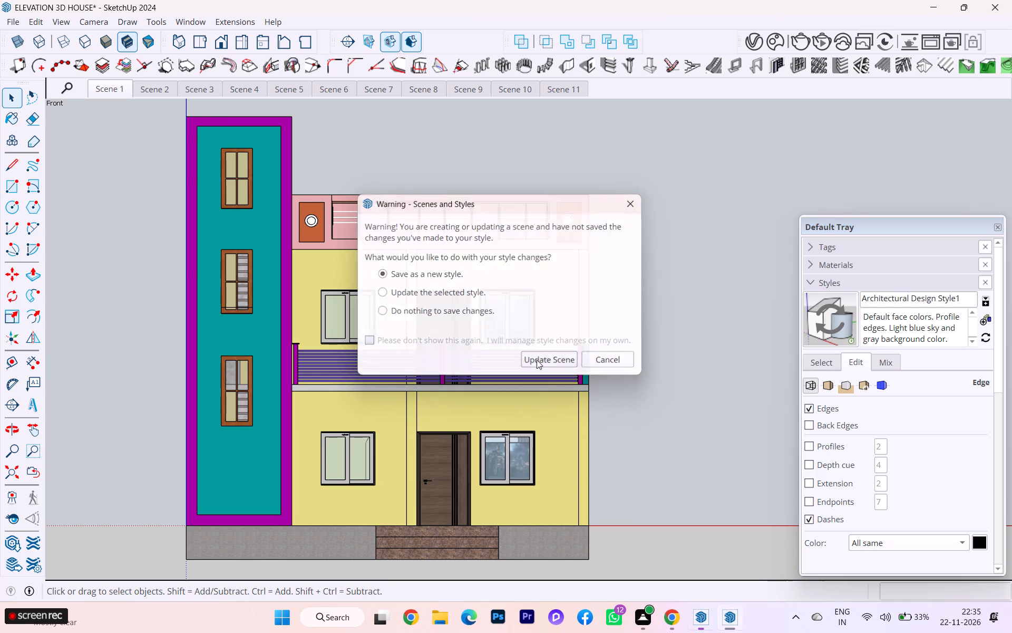
# Recall Scenes 7, 8 and 9 to review their floor-plan and staircase section views.
pyautogui.click(385, 91)
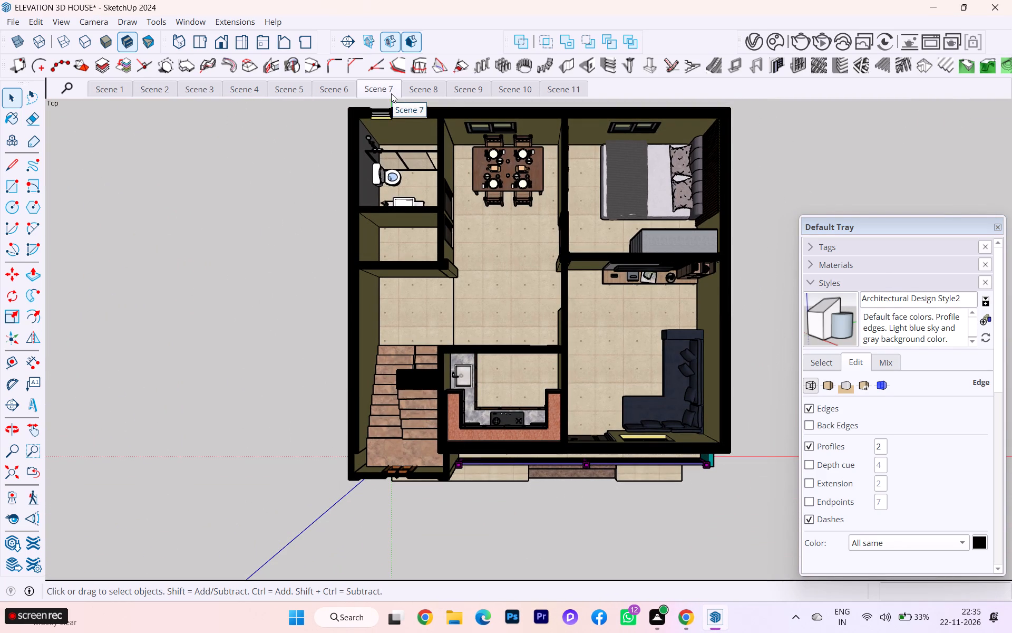
pyautogui.click(424, 91)
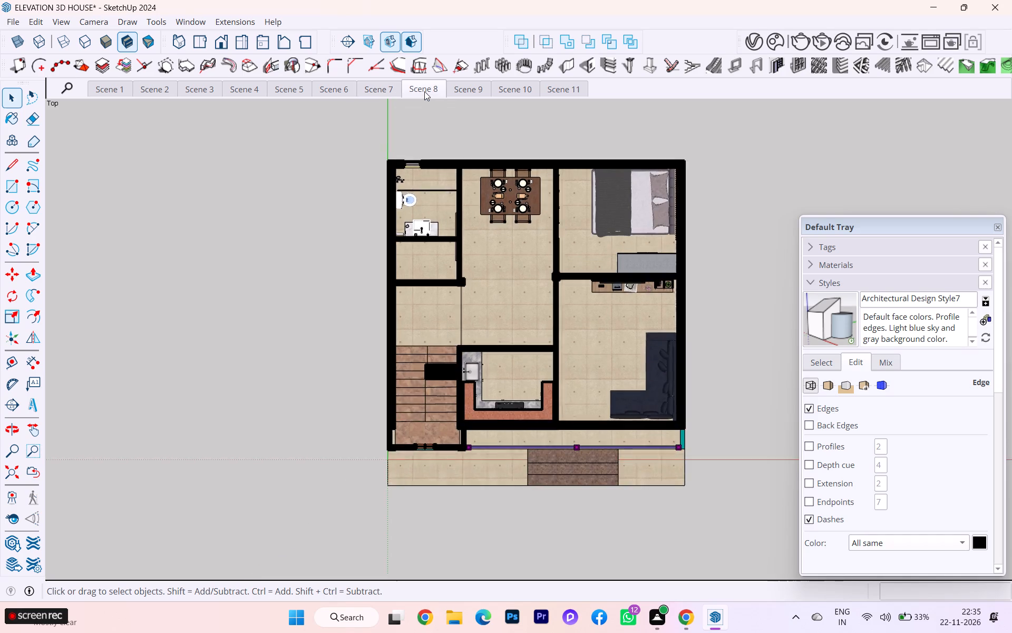
pyautogui.click(473, 90)
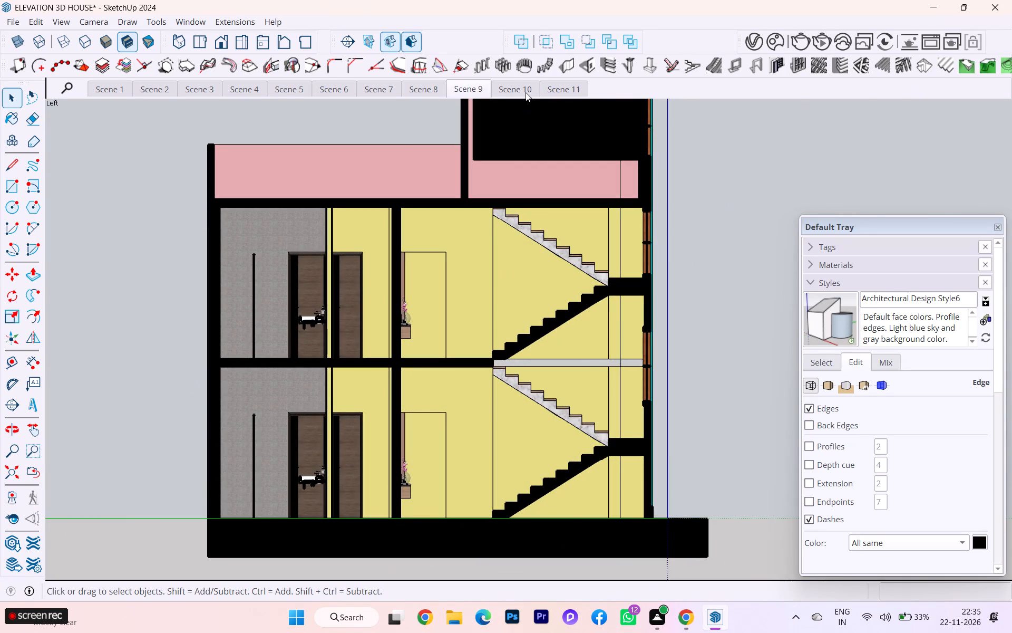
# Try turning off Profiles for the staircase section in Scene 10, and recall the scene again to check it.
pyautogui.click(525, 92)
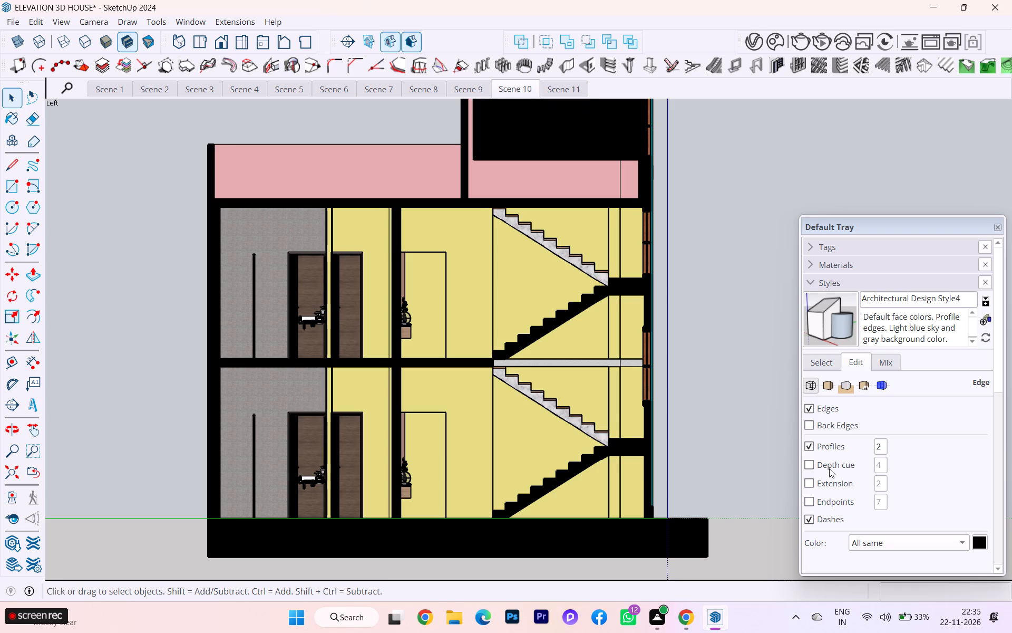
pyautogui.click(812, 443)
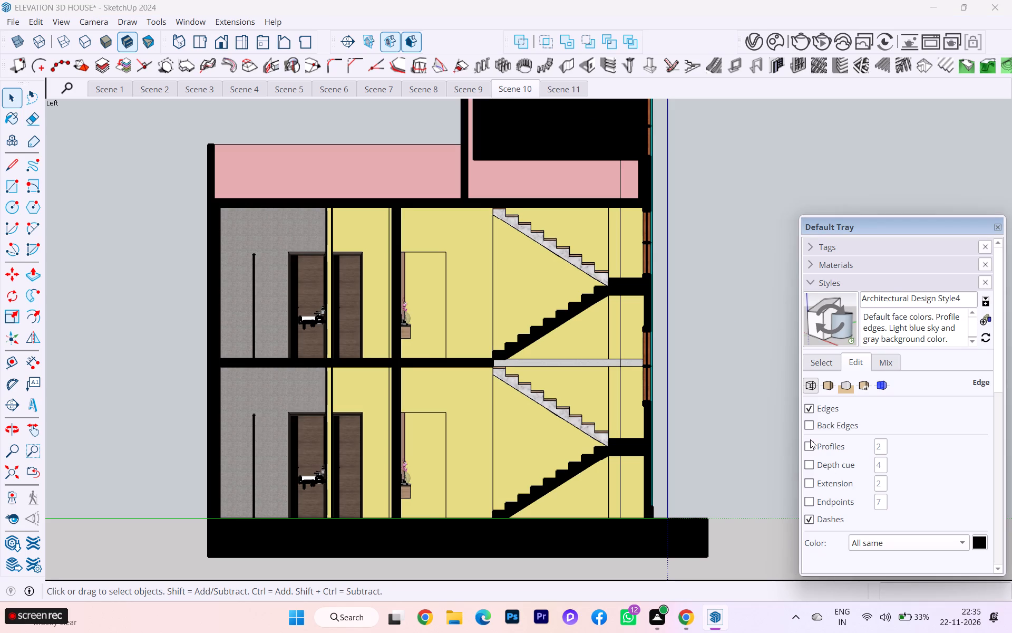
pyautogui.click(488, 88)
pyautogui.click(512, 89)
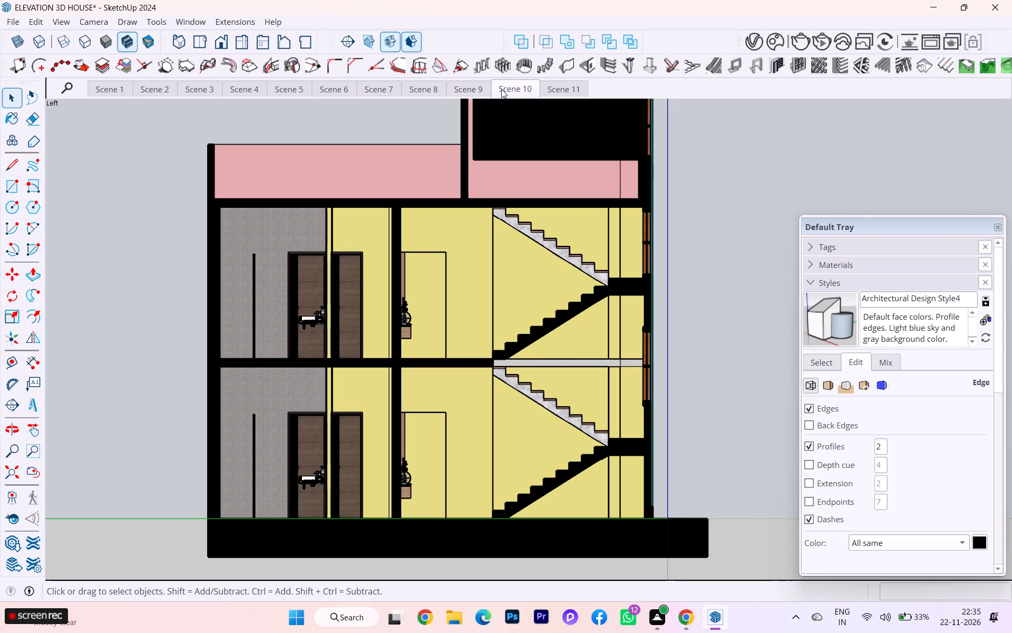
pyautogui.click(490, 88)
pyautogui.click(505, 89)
# Recall Scene 9 and add a new scene of its staircase section directly after it.
pyautogui.click(451, 89)
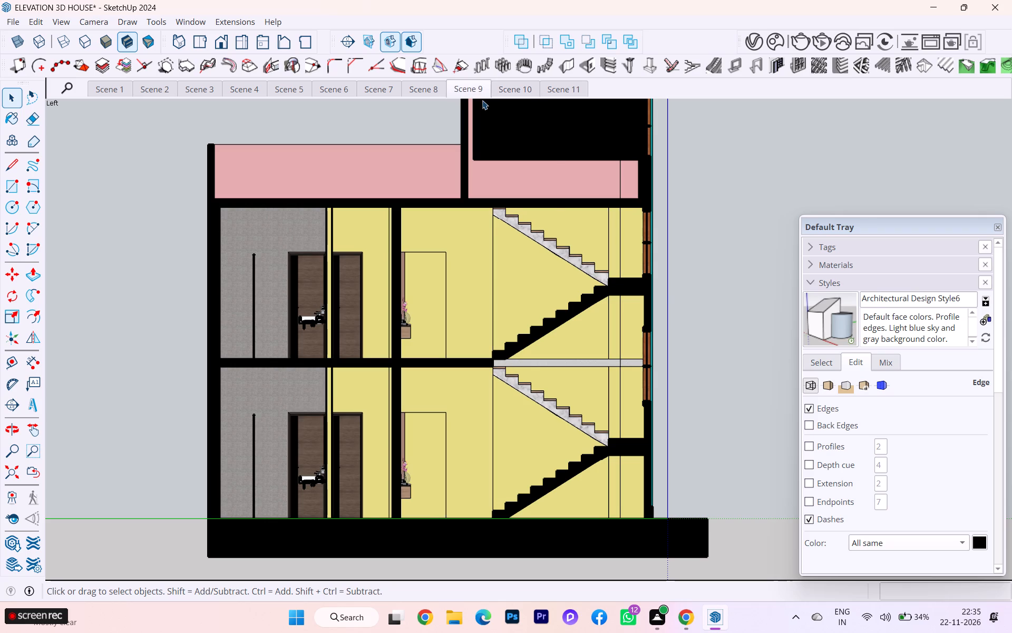
pyautogui.rightClick(470, 92)
pyautogui.click(503, 141)
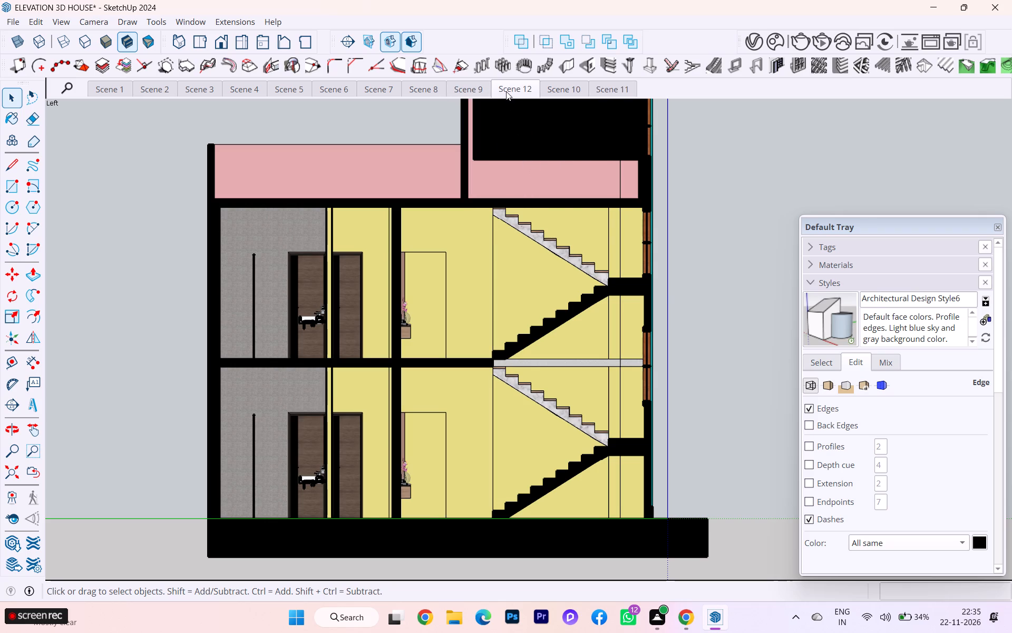
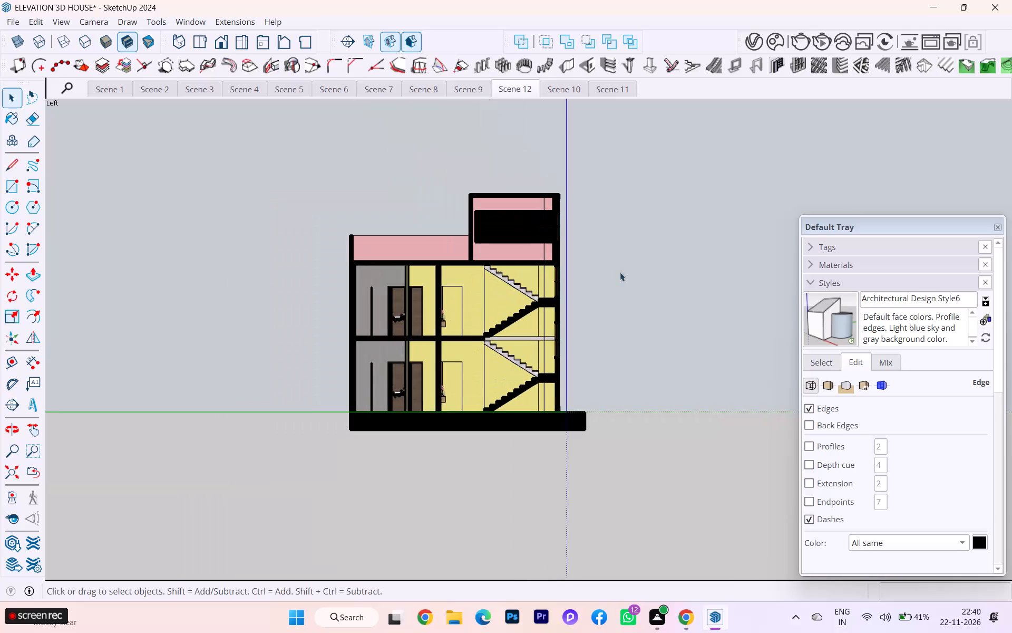
# Recall Scenes 10 and 11 after viewing Scene 12 to review their staircase and kitchen section views.
pyautogui.scroll(3, 453, 262)
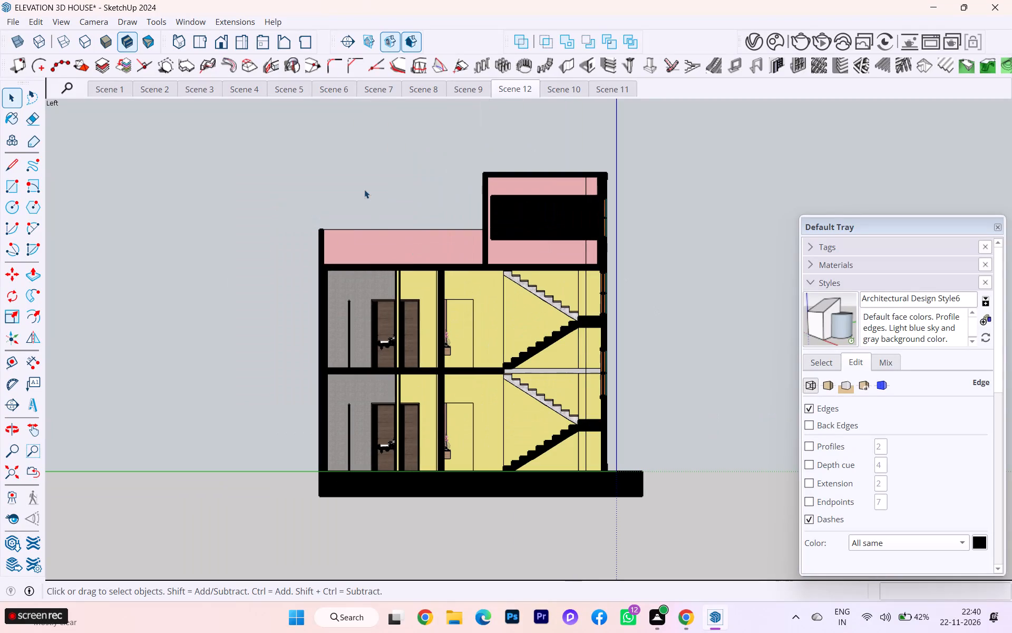
pyautogui.click(568, 87)
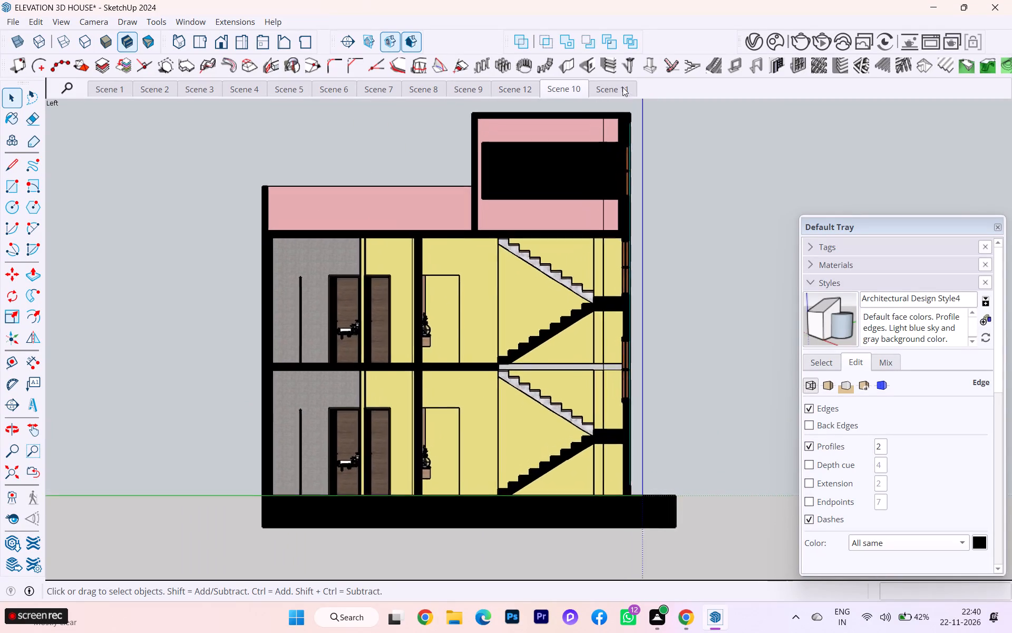
pyautogui.click(628, 85)
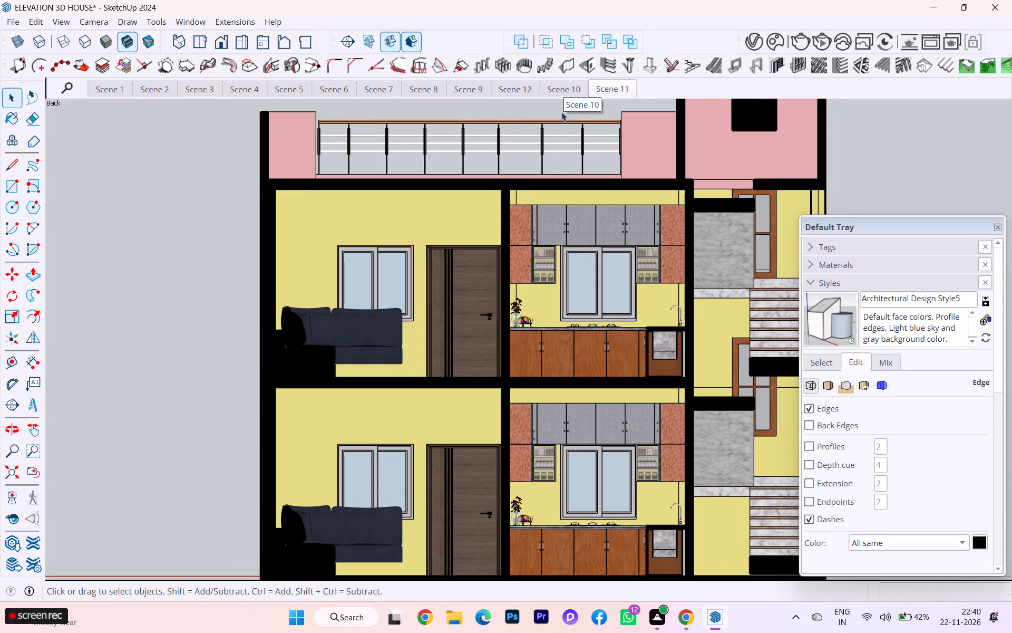
pyautogui.scroll(-3, 549, 169)
pyautogui.scroll(1, 532, 223)
pyautogui.scroll(-1, 531, 225)
pyautogui.scroll(-3, 552, 303)
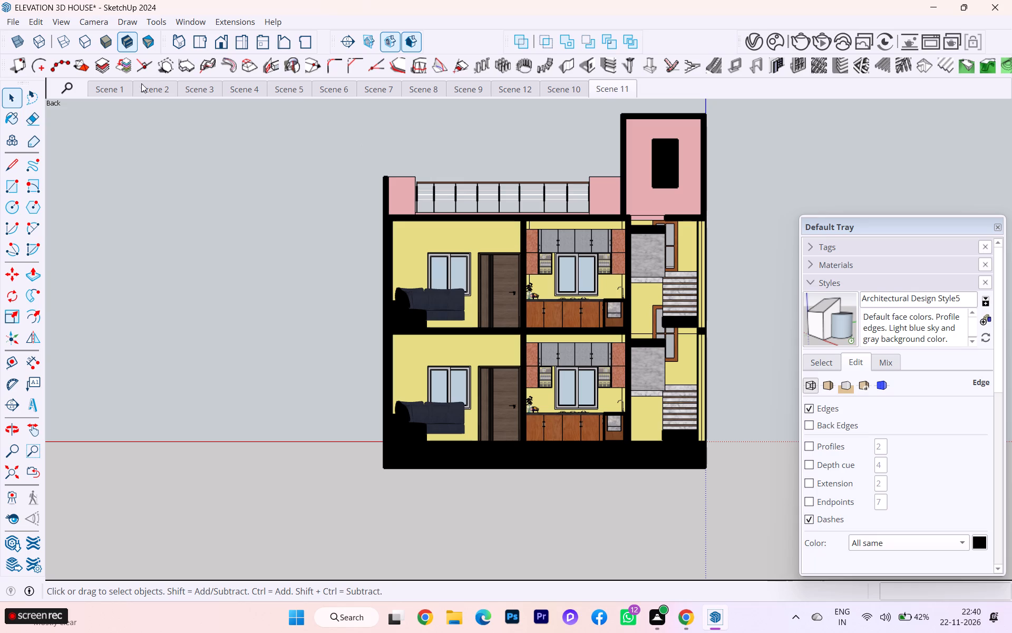
pyautogui.scroll(-6, 551, 220)
pyautogui.scroll(1, 563, 227)
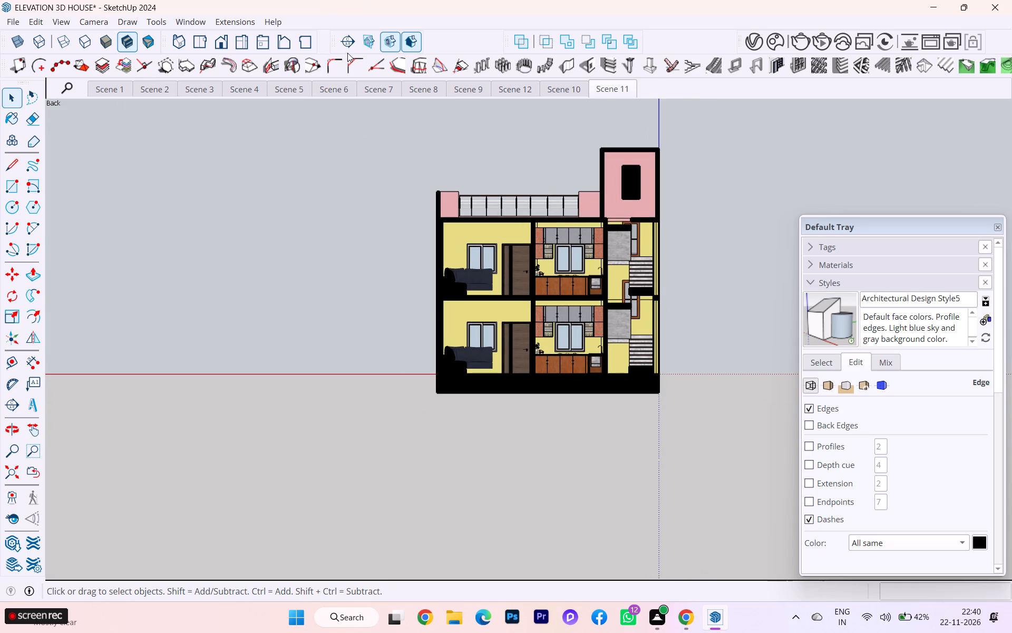
# Turn off the section cuts and show the uncut house from the front in Perspective.
pyautogui.click(395, 41)
pyautogui.scroll(-2, 635, 298)
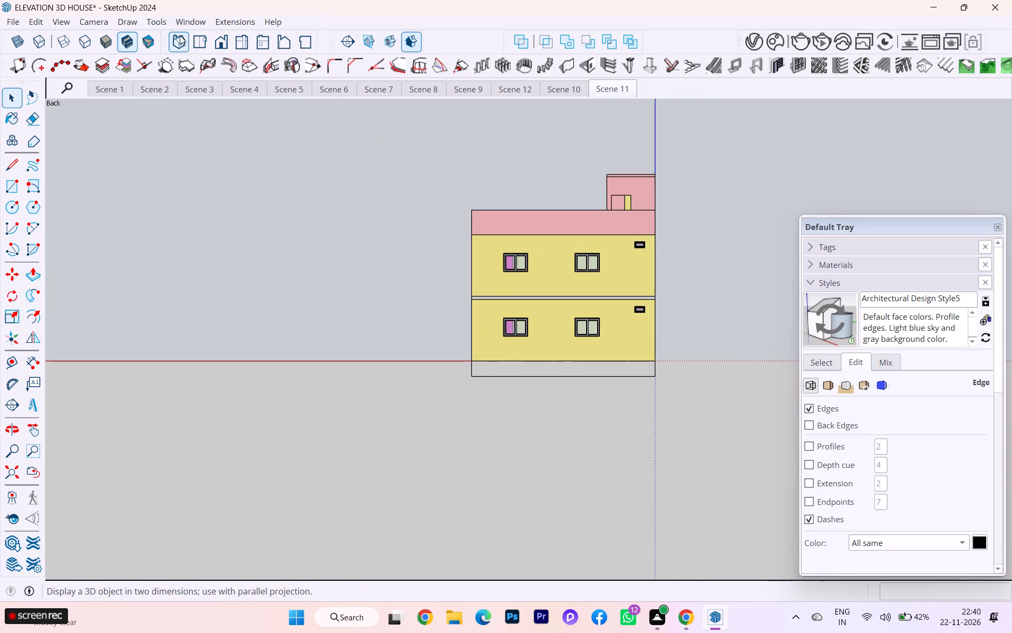
pyautogui.click(219, 39)
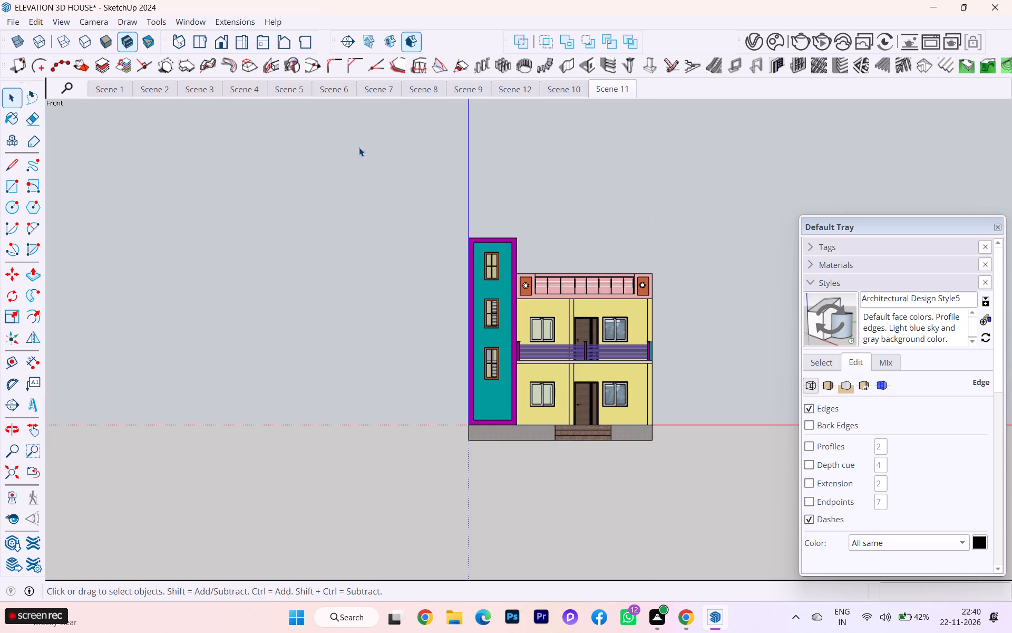
pyautogui.click(87, 13)
pyautogui.click(87, 15)
pyautogui.click(113, 102)
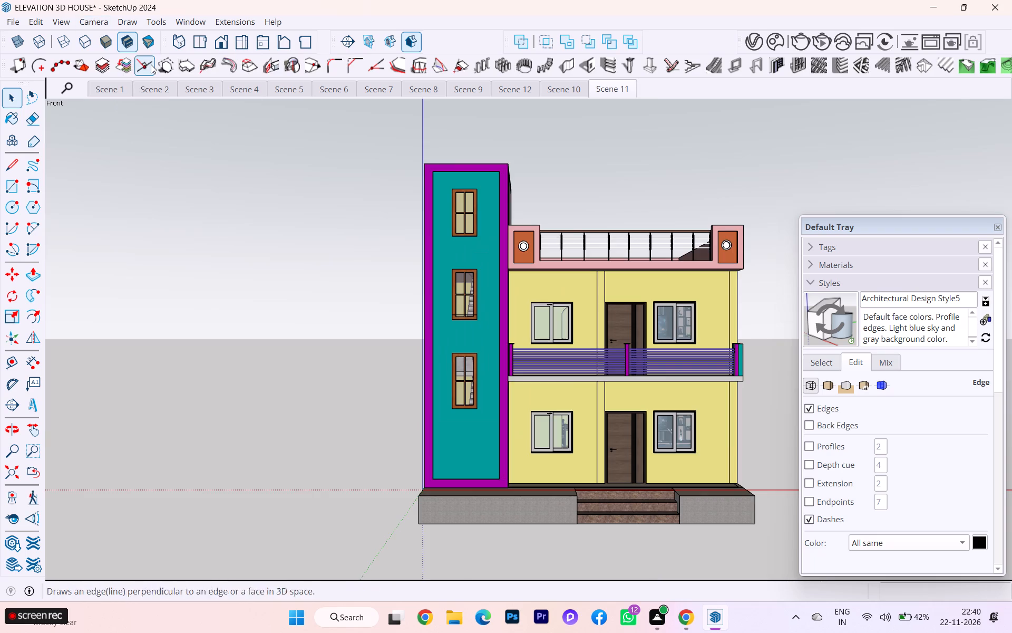
# Place a new section plane on the house's front wall, keeping the default name and symbol.
pyautogui.click(343, 45)
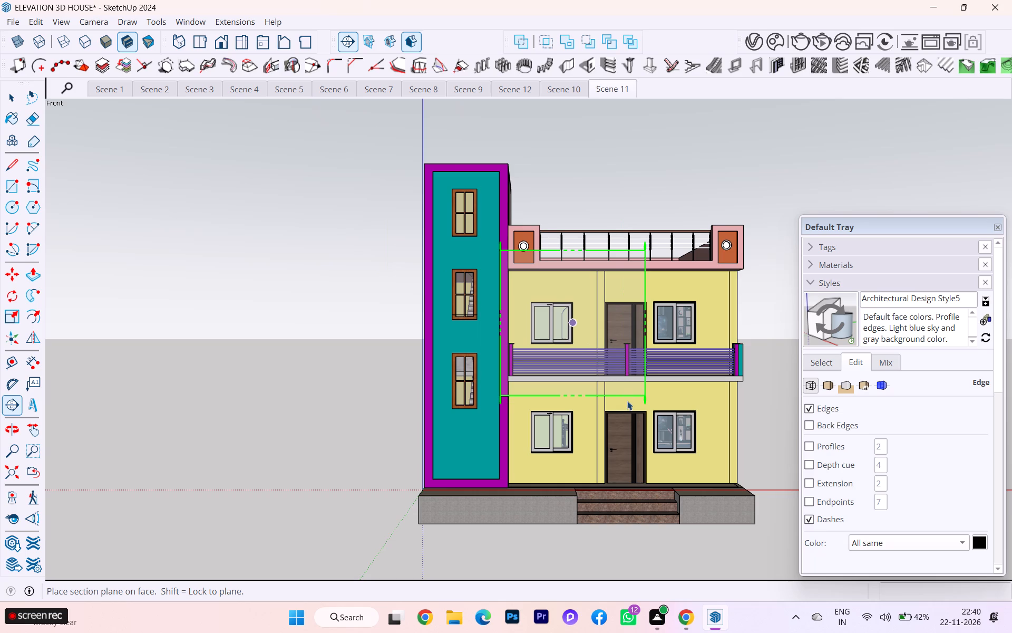
pyautogui.click(626, 409)
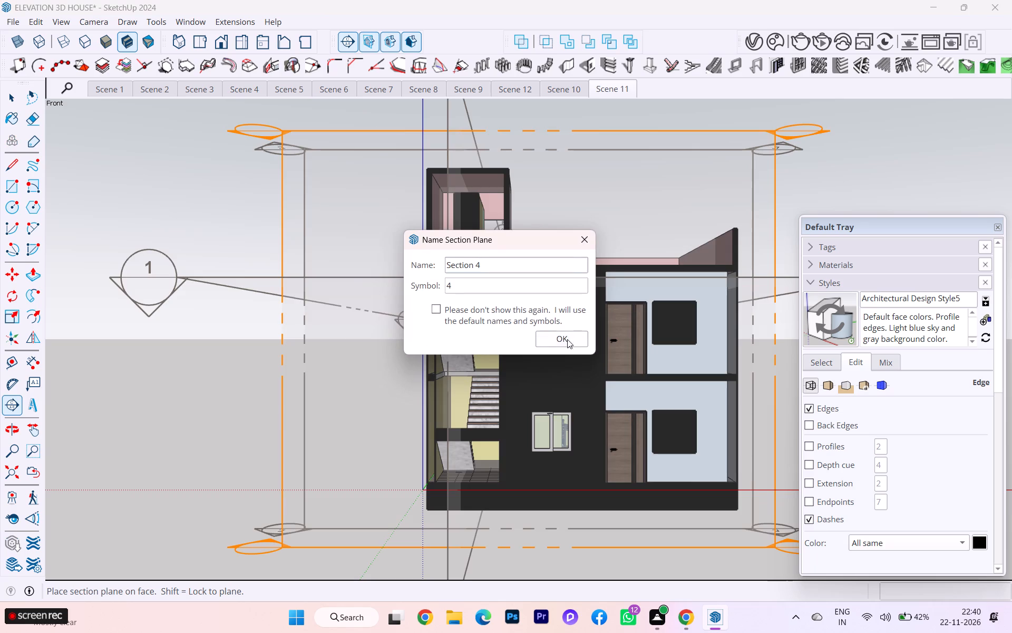
pyautogui.click(566, 337)
# Move the new front section plane about 9' back into the house, so it cuts through the living and dining rooms.
pyautogui.scroll(-1, 522, 387)
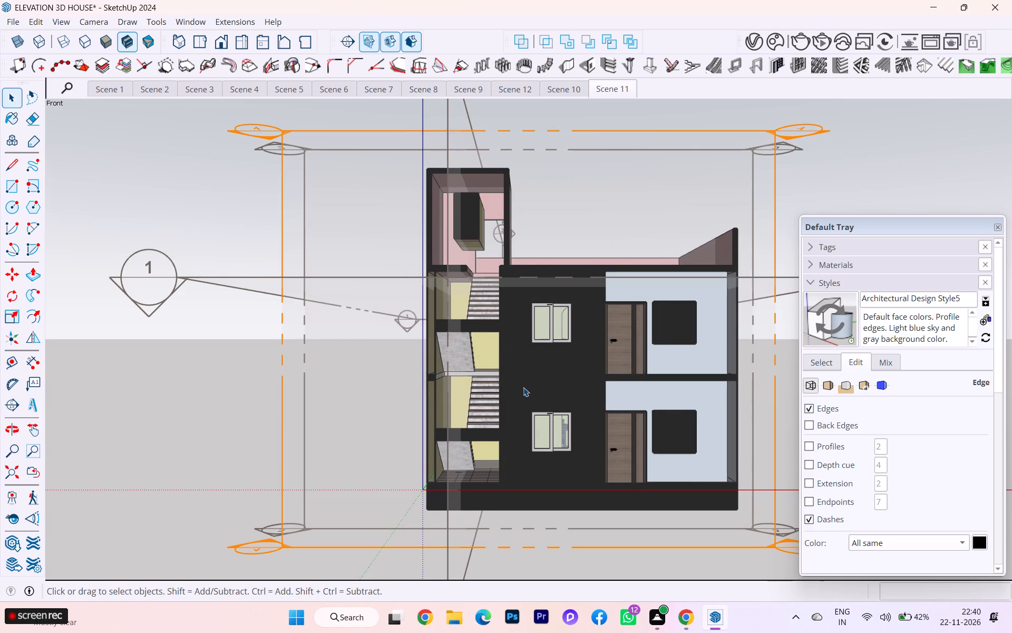
pyautogui.scroll(-5, 683, 487)
pyautogui.scroll(2, 692, 484)
pyautogui.scroll(-1, 692, 484)
pyautogui.scroll(-3, 421, 424)
pyautogui.scroll(2, 414, 424)
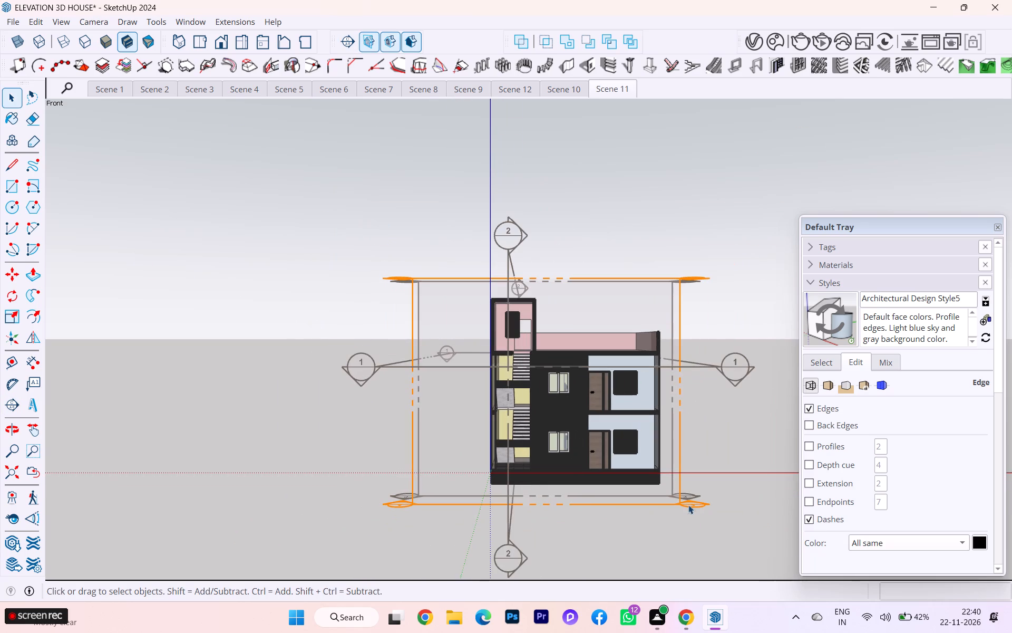
pyautogui.click(638, 477)
pyautogui.scroll(3, 665, 496)
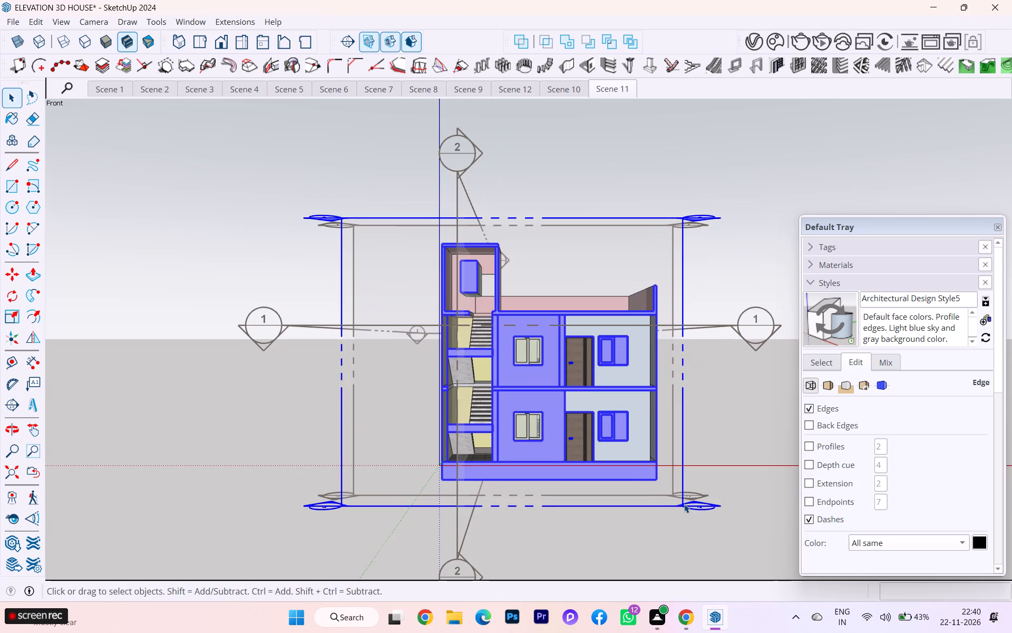
pyautogui.press('m')
pyautogui.click(684, 504)
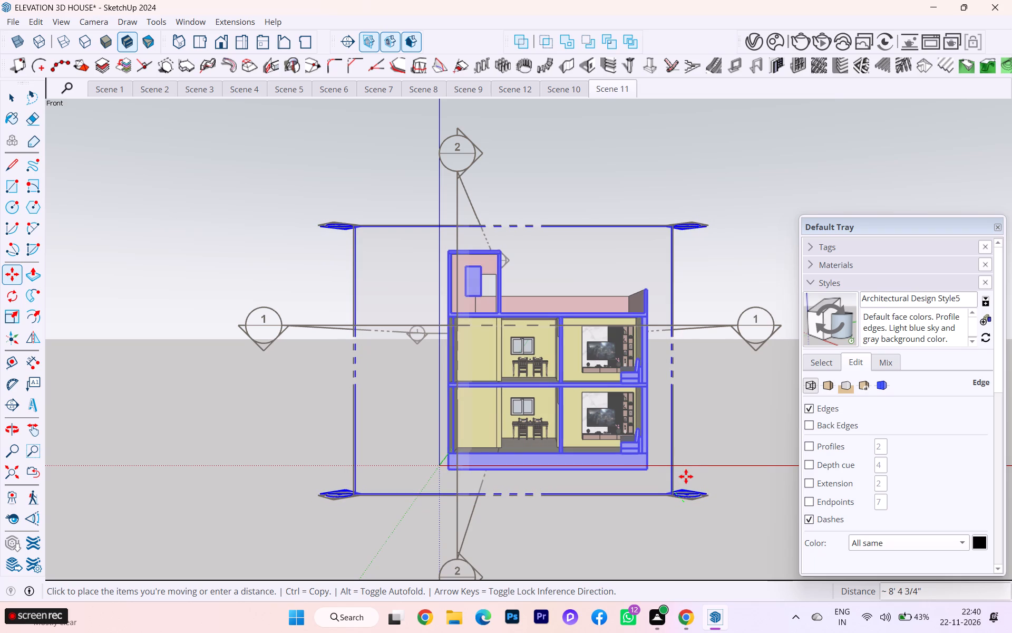
pyautogui.scroll(3, 686, 475)
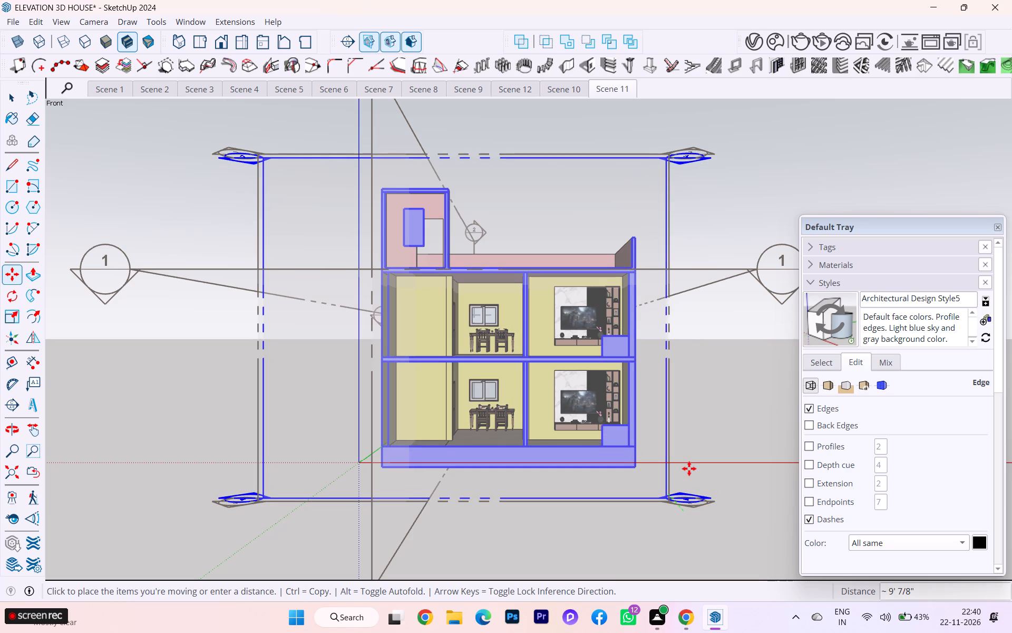
pyautogui.click(689, 468)
# Hide the section planes, leaving the front section cut displayed, and check the style's face and edge settings.
pyautogui.click(366, 41)
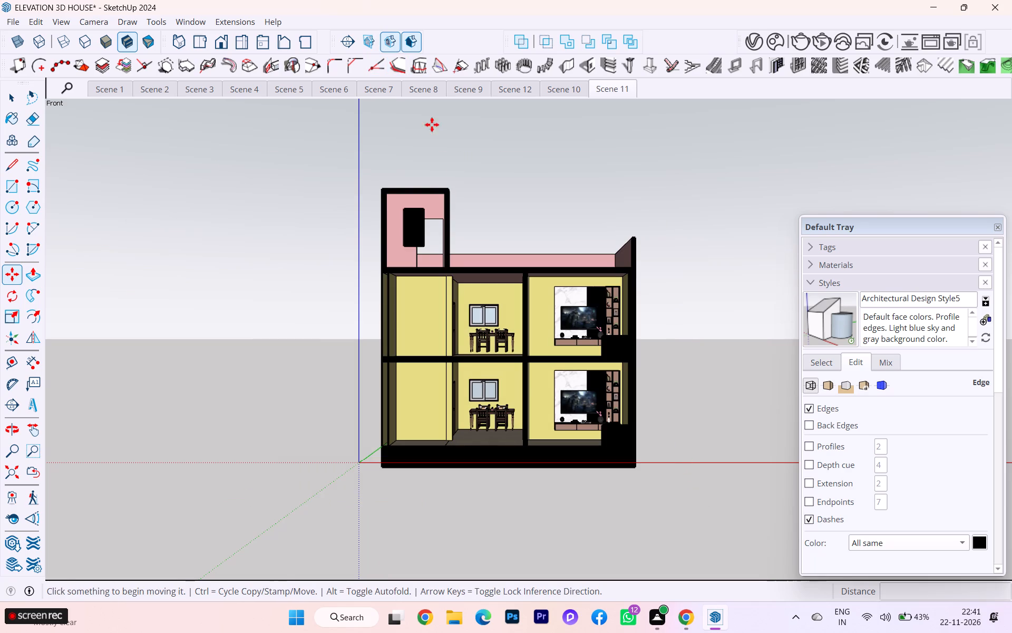
pyautogui.scroll(3, 458, 178)
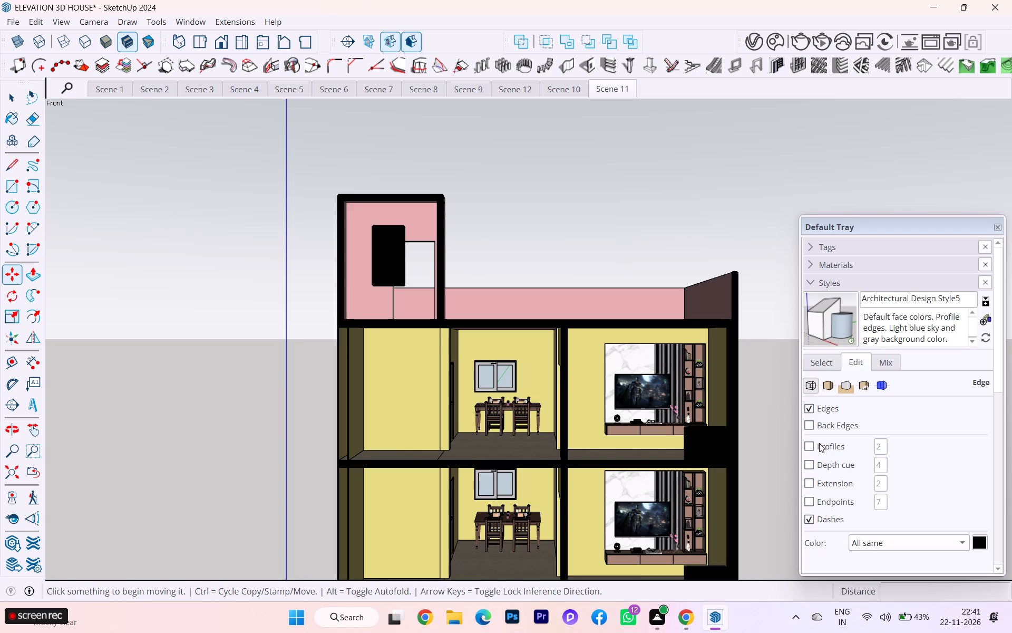
pyautogui.click(831, 382)
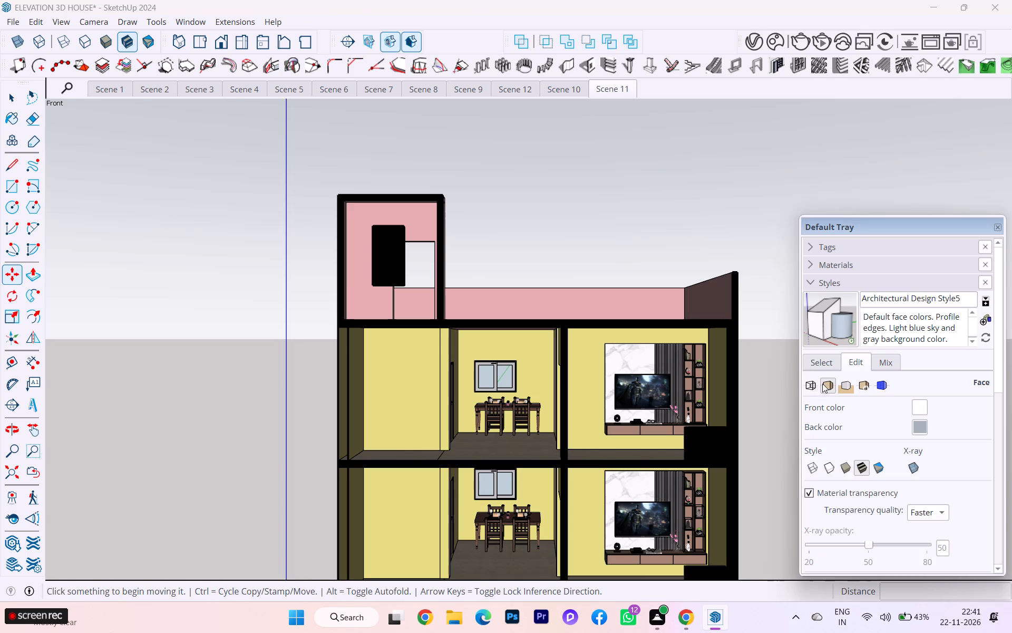
pyautogui.click(813, 385)
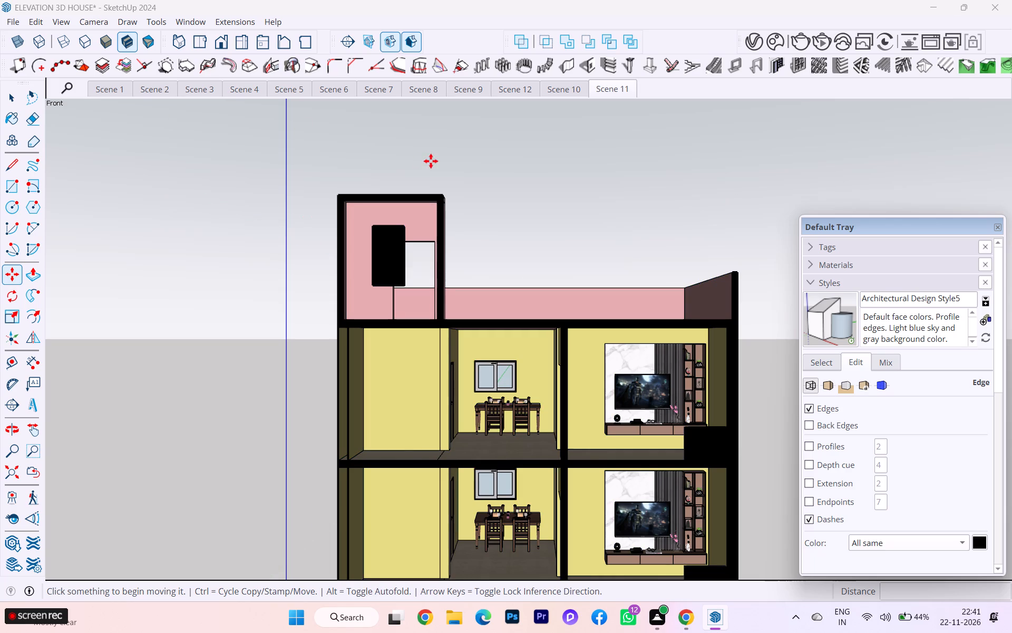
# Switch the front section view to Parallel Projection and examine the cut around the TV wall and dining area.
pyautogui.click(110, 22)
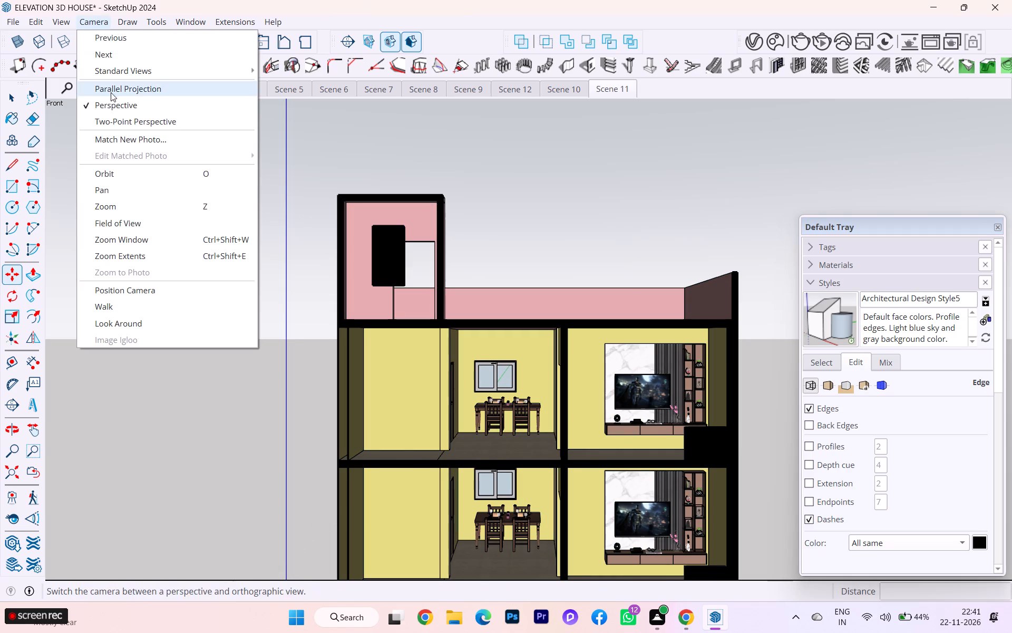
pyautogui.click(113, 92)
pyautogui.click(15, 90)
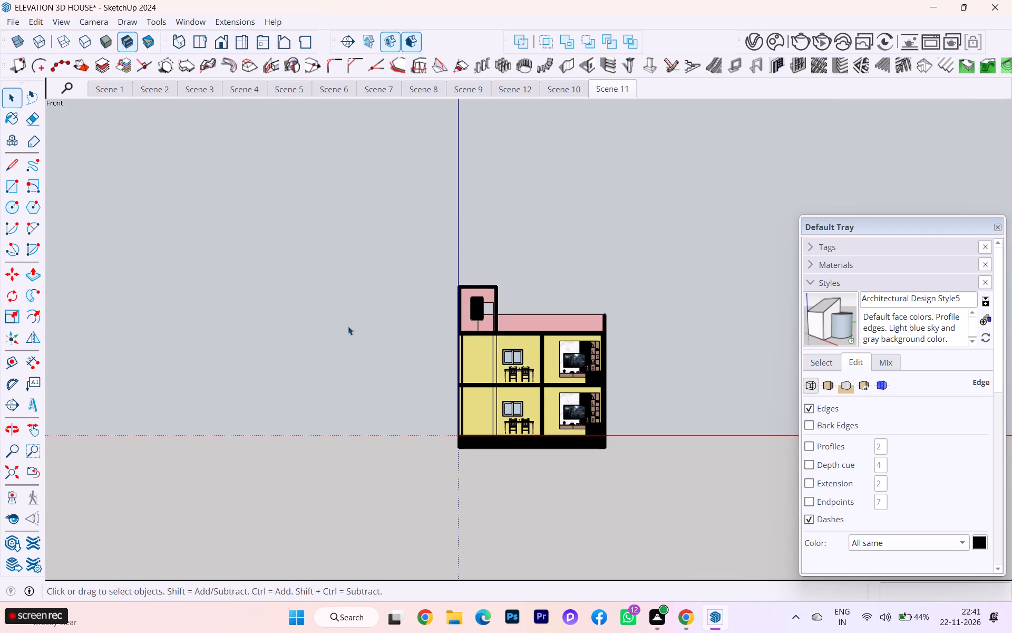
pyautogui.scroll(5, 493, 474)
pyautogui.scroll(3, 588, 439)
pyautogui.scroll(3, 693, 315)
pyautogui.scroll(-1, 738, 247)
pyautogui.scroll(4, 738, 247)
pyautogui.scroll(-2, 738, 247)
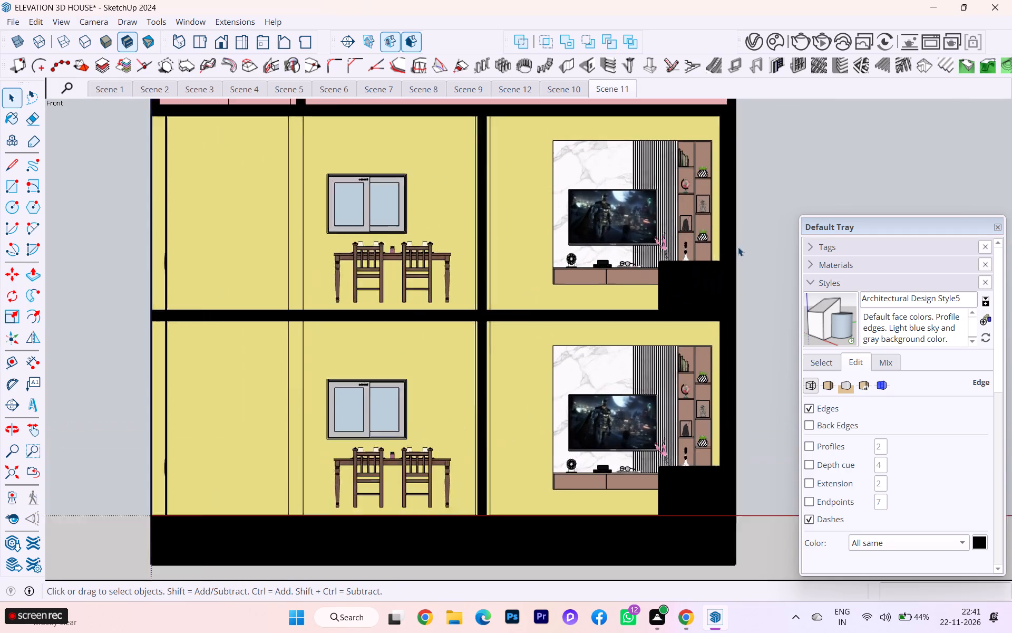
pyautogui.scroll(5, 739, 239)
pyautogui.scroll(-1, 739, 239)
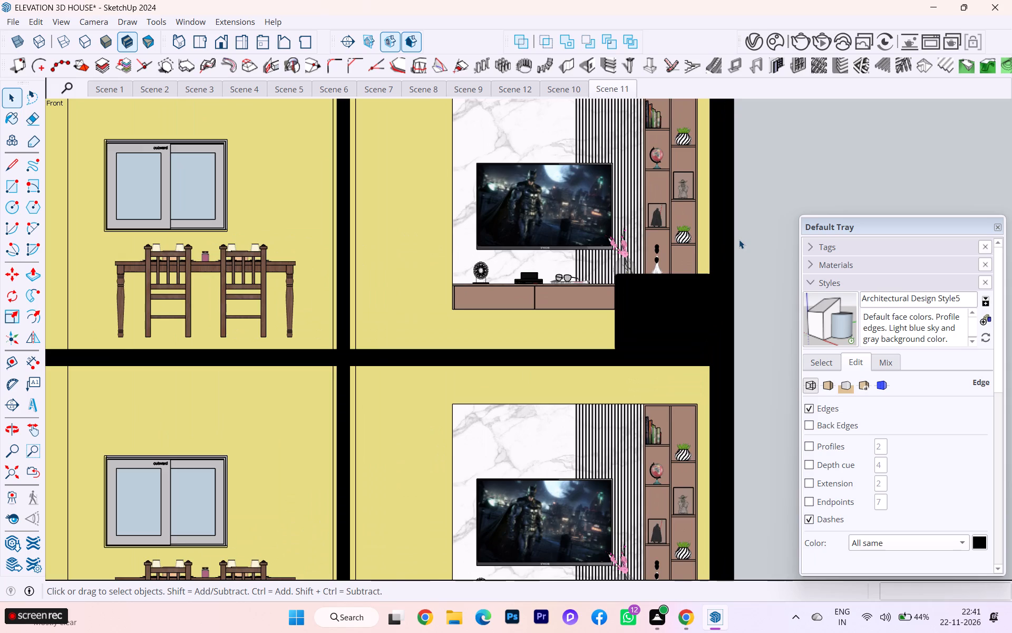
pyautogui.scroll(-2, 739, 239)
# Select the front section cut, return the camera to Perspective and frame the whole section.
pyautogui.click(719, 289)
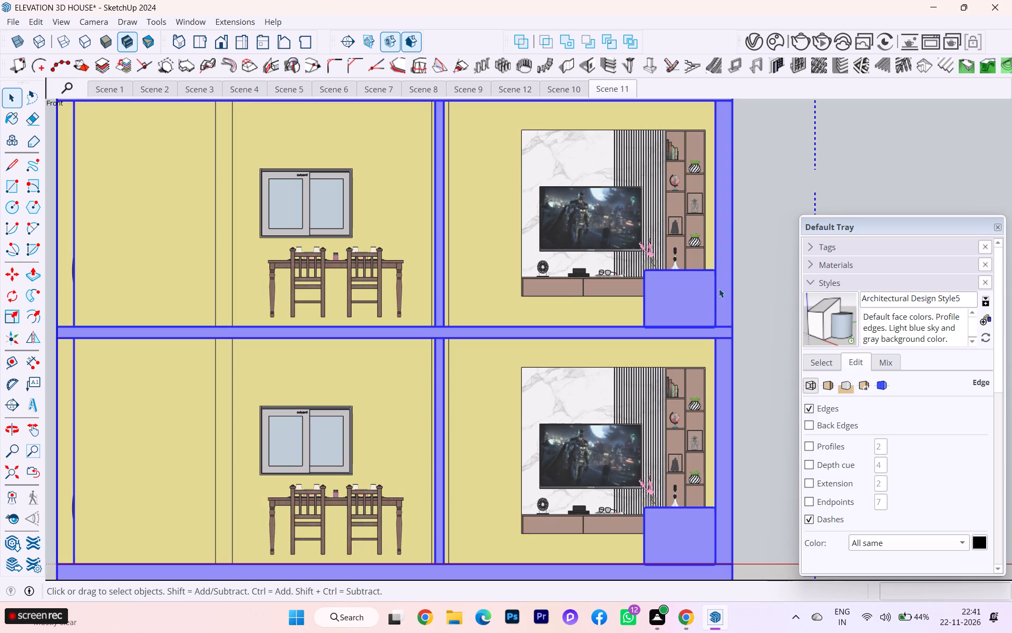
pyautogui.click(102, 19)
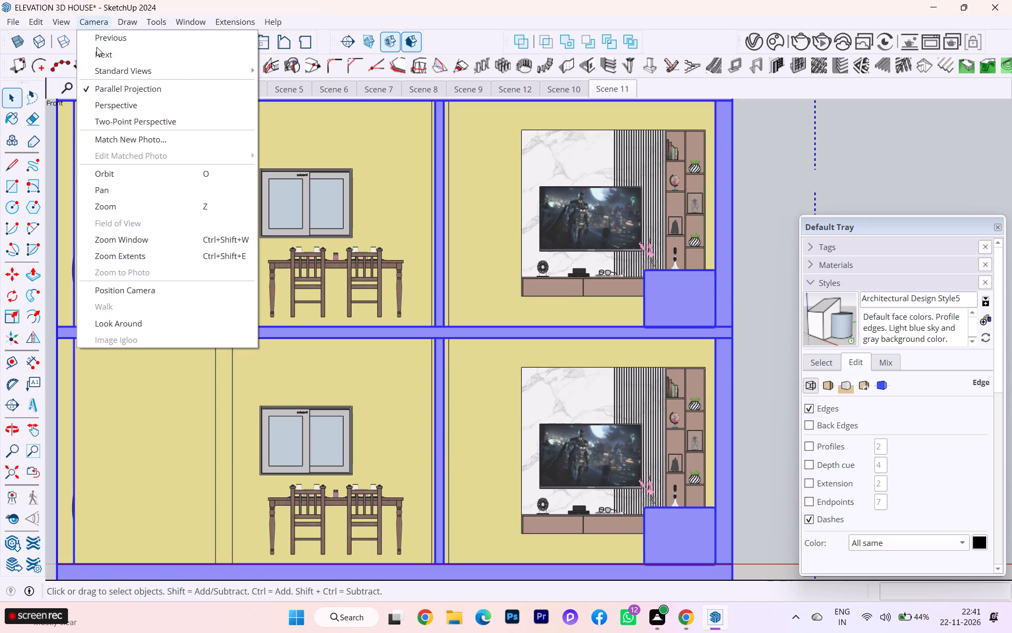
pyautogui.click(93, 109)
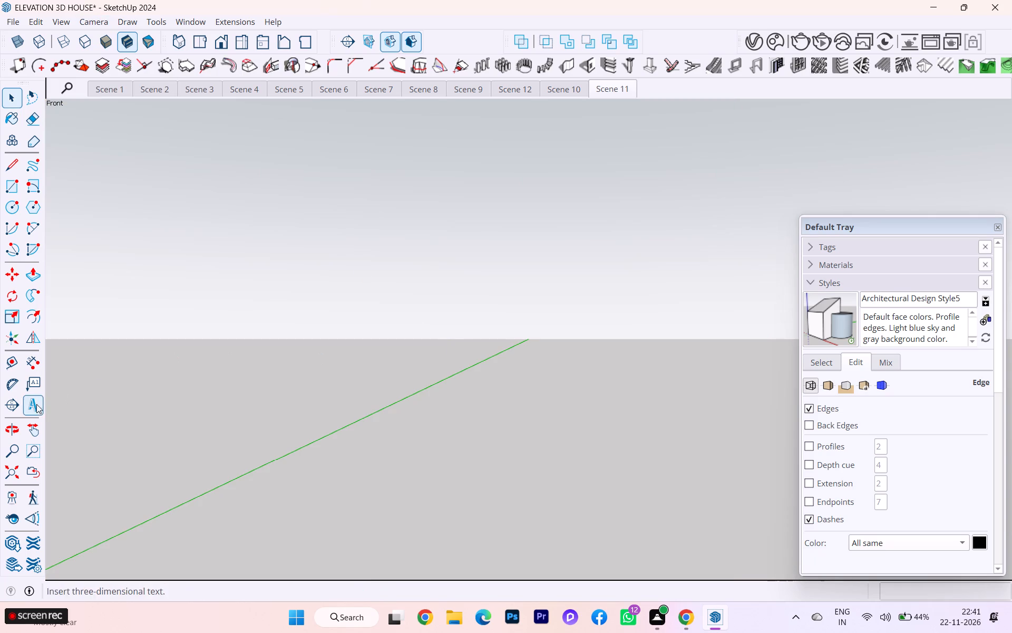
pyautogui.click(5, 465)
pyautogui.scroll(-5, 287, 473)
pyautogui.scroll(-2, 413, 420)
pyautogui.scroll(1, 437, 423)
pyautogui.scroll(-2, 443, 423)
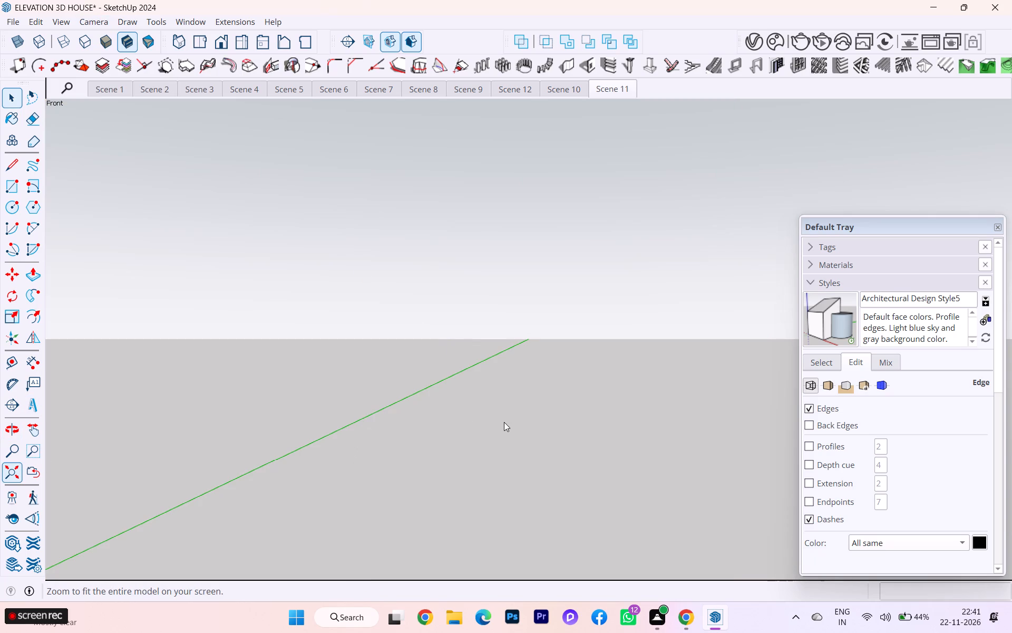
pyautogui.scroll(-4, 504, 422)
pyautogui.scroll(1, 504, 422)
pyautogui.scroll(-4, 504, 422)
pyautogui.scroll(1, 525, 424)
pyautogui.scroll(-6, 525, 424)
pyautogui.scroll(1, 525, 424)
pyautogui.scroll(-3, 525, 424)
pyautogui.scroll(2, 525, 424)
pyautogui.scroll(-2, 525, 424)
pyautogui.scroll(2, 738, 467)
pyautogui.scroll(-1, 733, 475)
pyautogui.scroll(2, 732, 479)
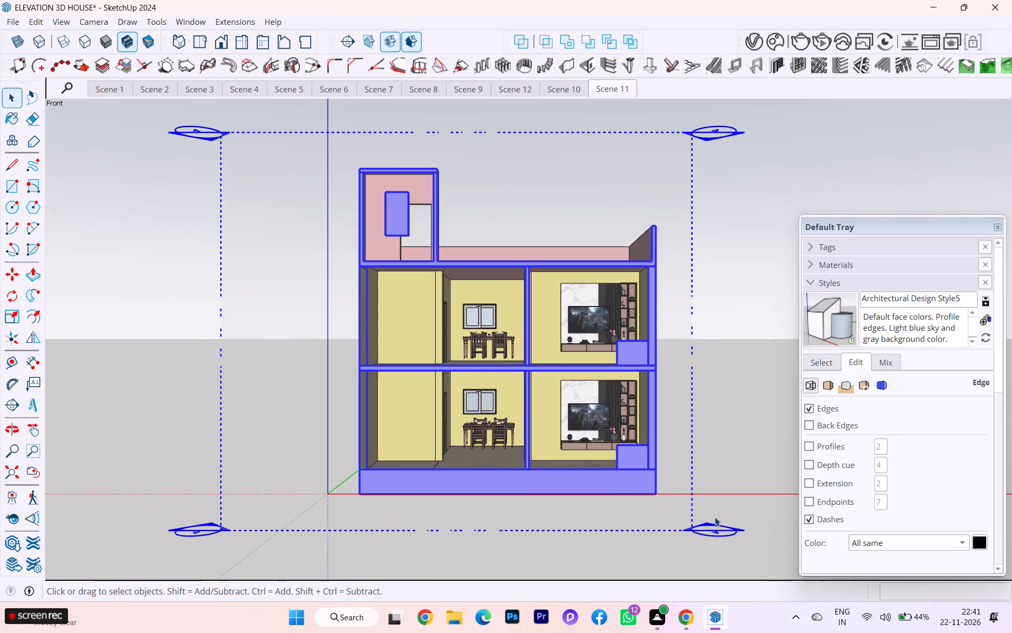
# Move the selected front section plane about 1' 11 9/16" further back, past the cut sofa and the stair tower.
pyautogui.click(714, 529)
pyautogui.press('m')
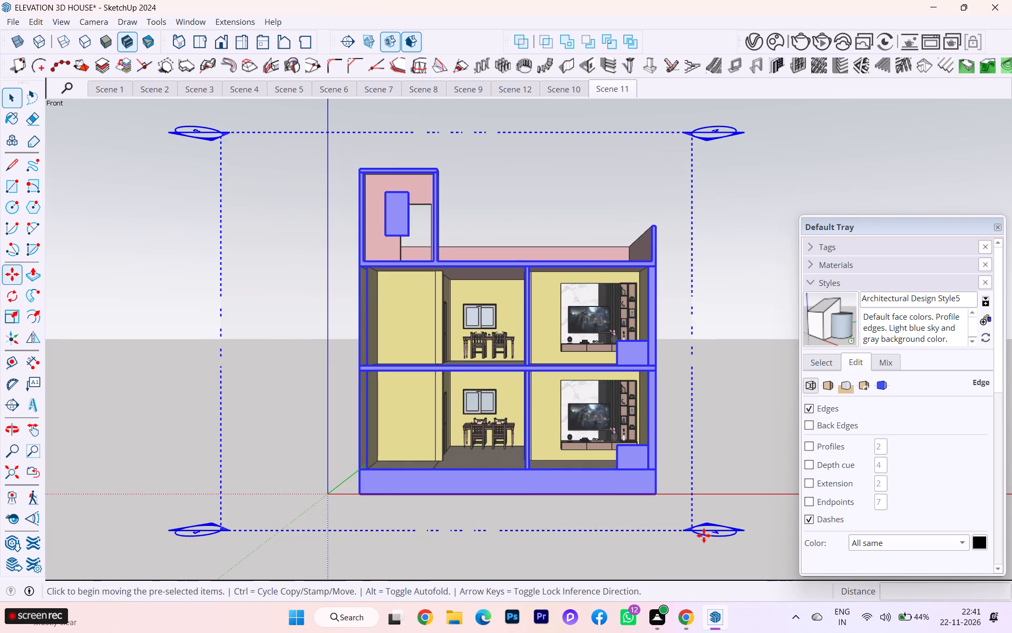
pyautogui.click(704, 535)
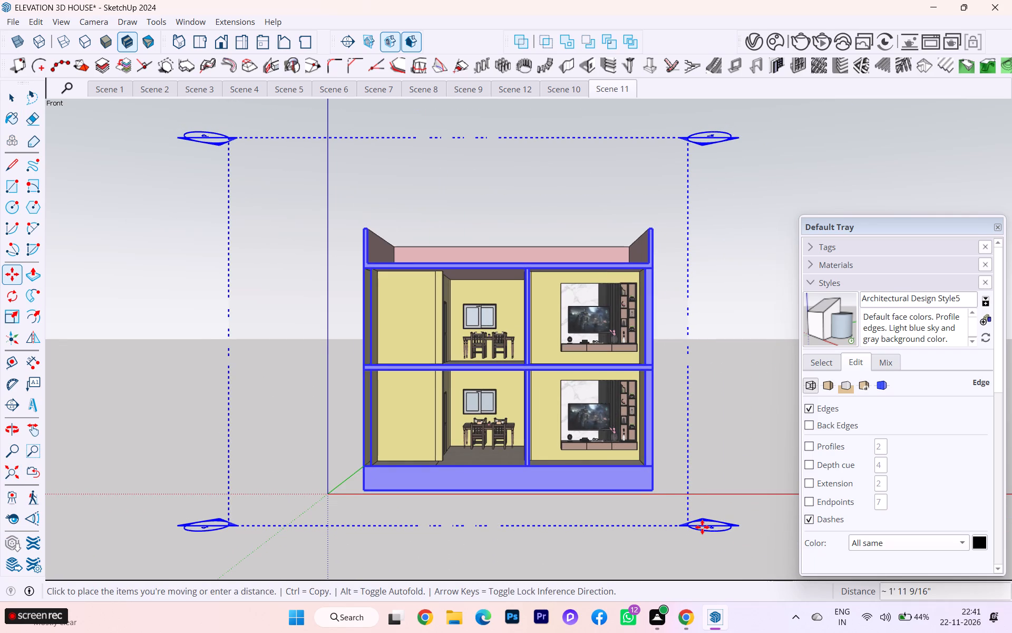
pyautogui.click(702, 527)
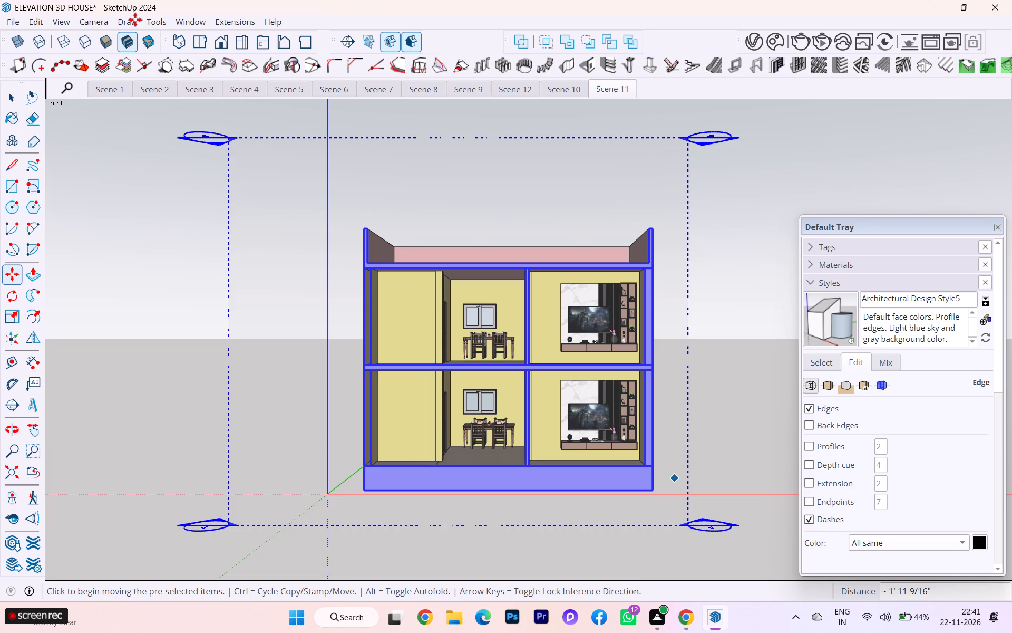
pyautogui.click(8, 99)
pyautogui.press('Escape')
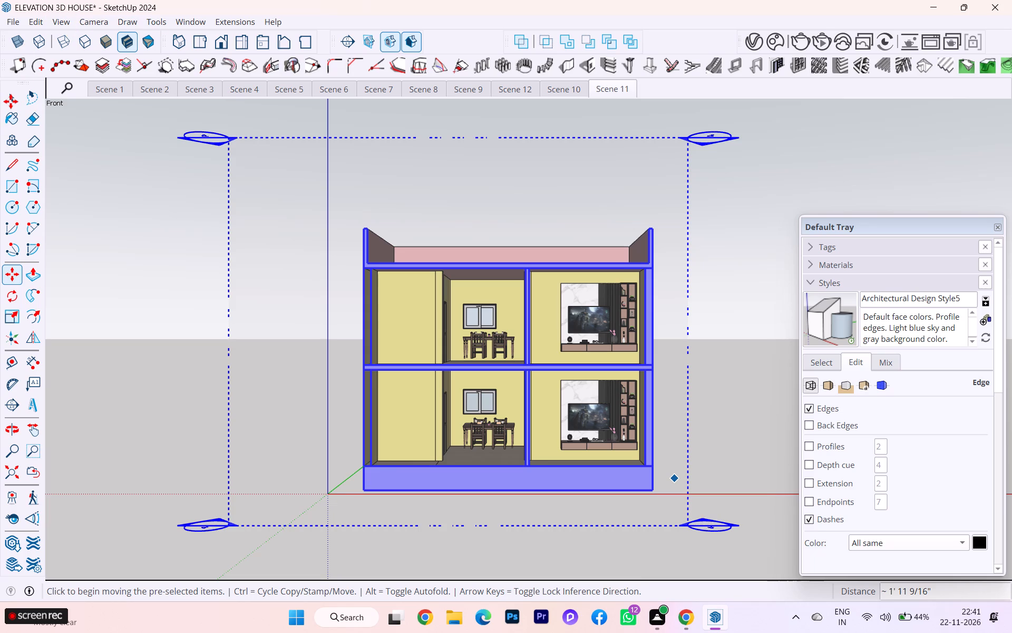
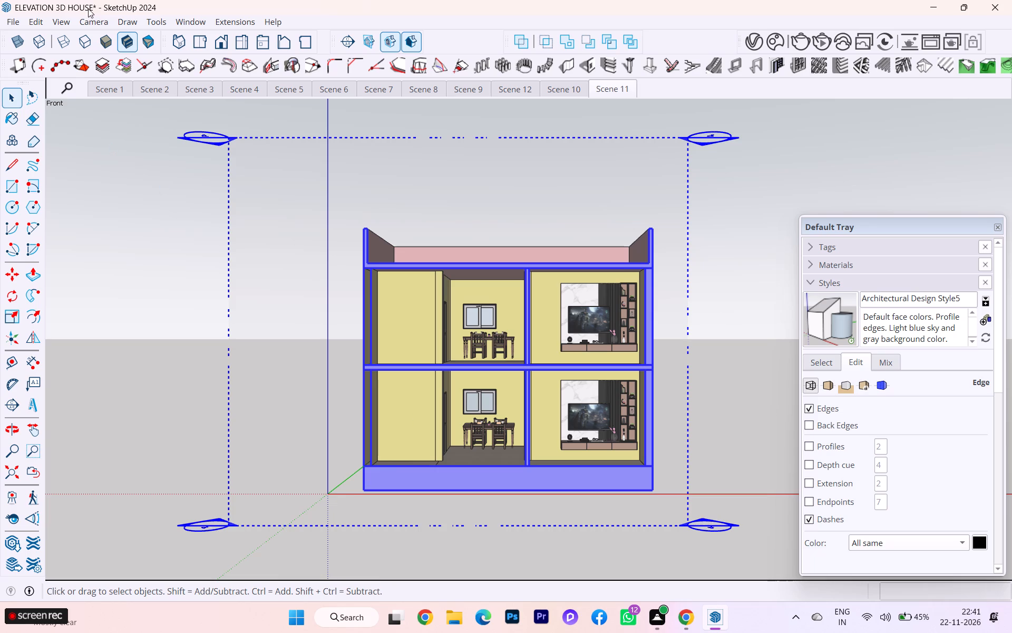
# Switch the front section view to Parallel Projection and add it as a new scene after Scene 11.
pyautogui.click(62, 19)
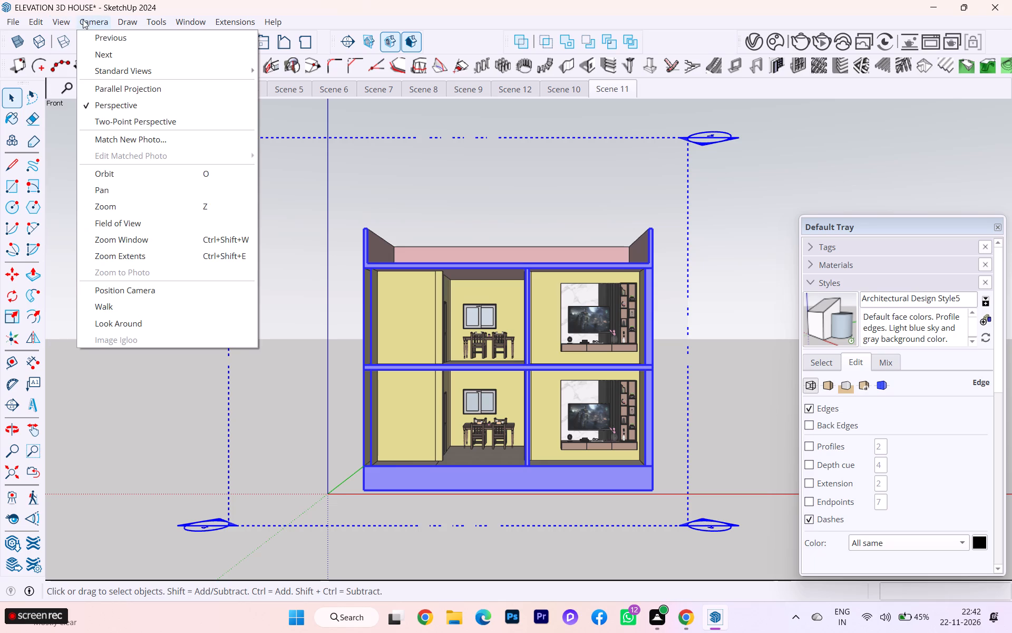
pyautogui.click(100, 86)
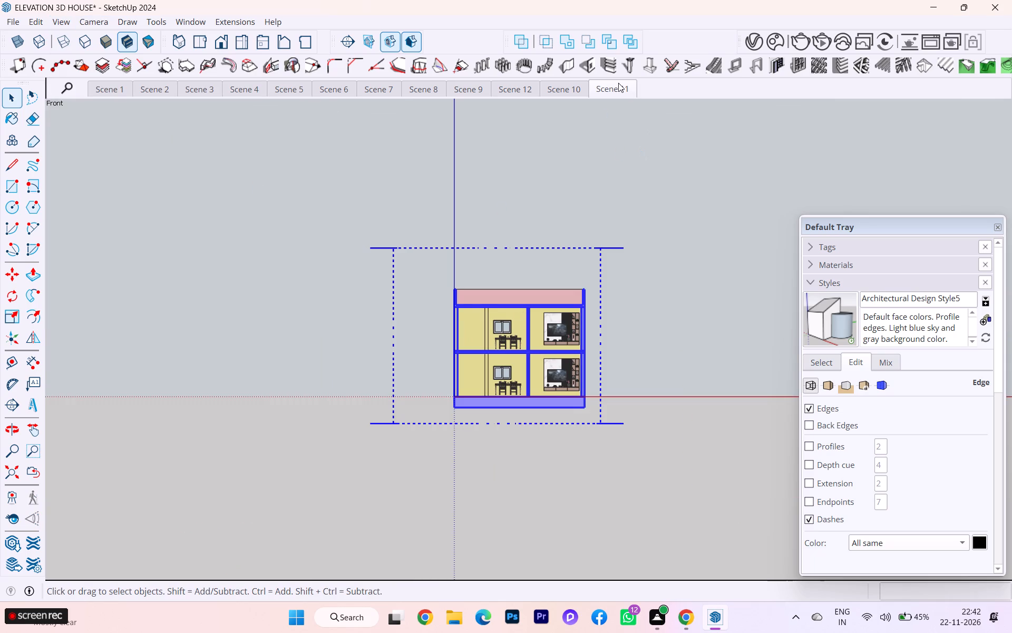
pyautogui.scroll(3, 491, 340)
pyautogui.scroll(3, 588, 330)
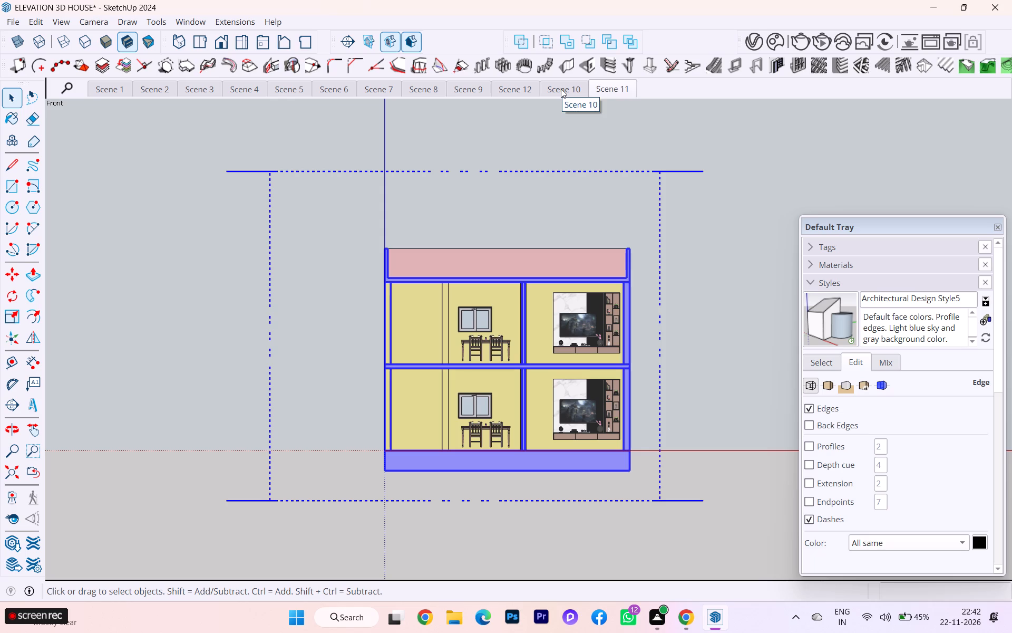
pyautogui.rightClick(604, 92)
pyautogui.click(627, 133)
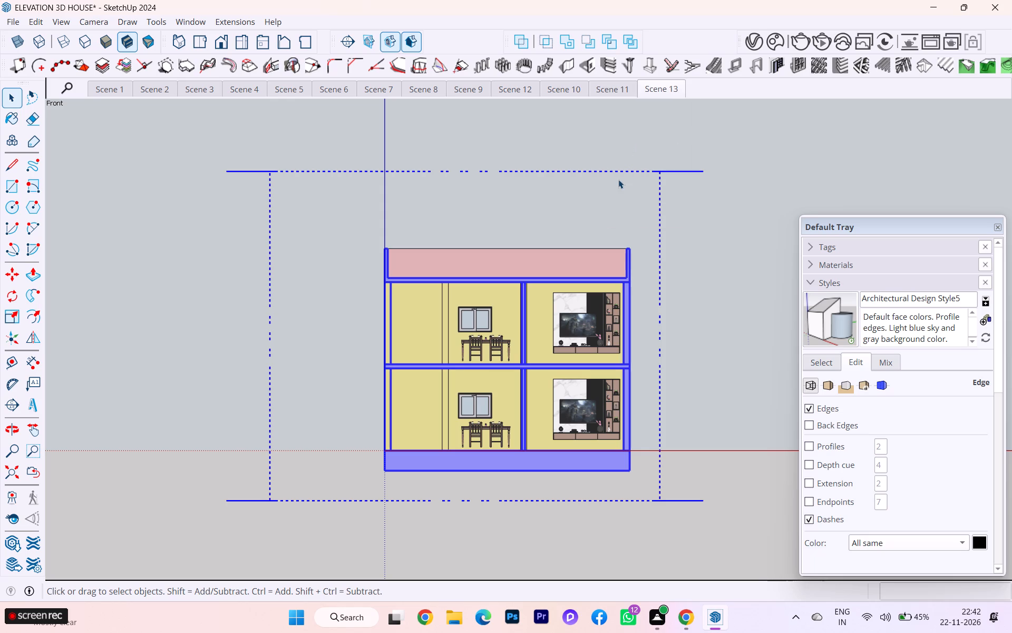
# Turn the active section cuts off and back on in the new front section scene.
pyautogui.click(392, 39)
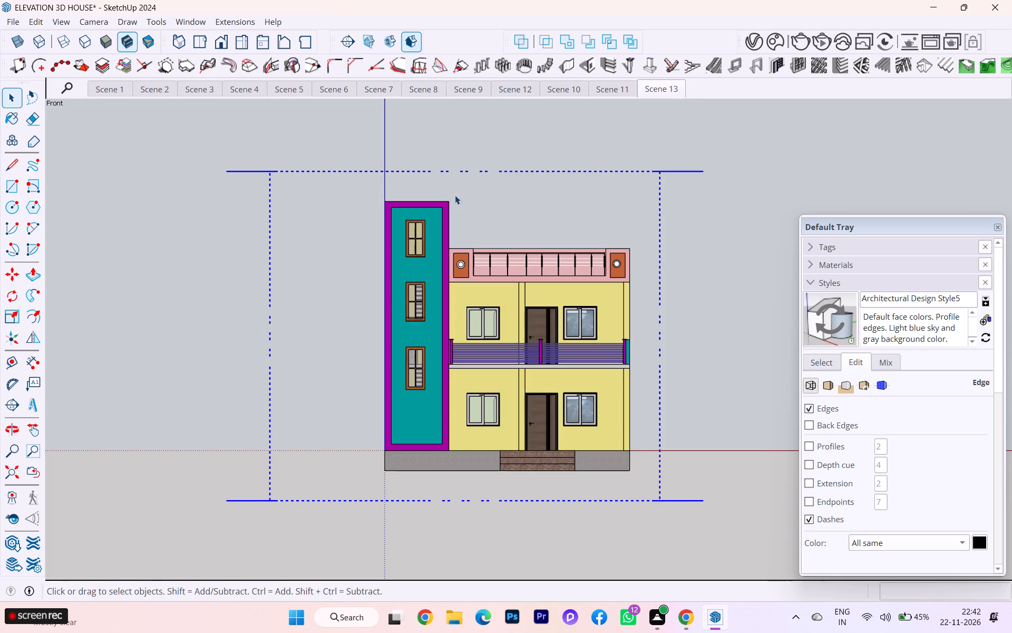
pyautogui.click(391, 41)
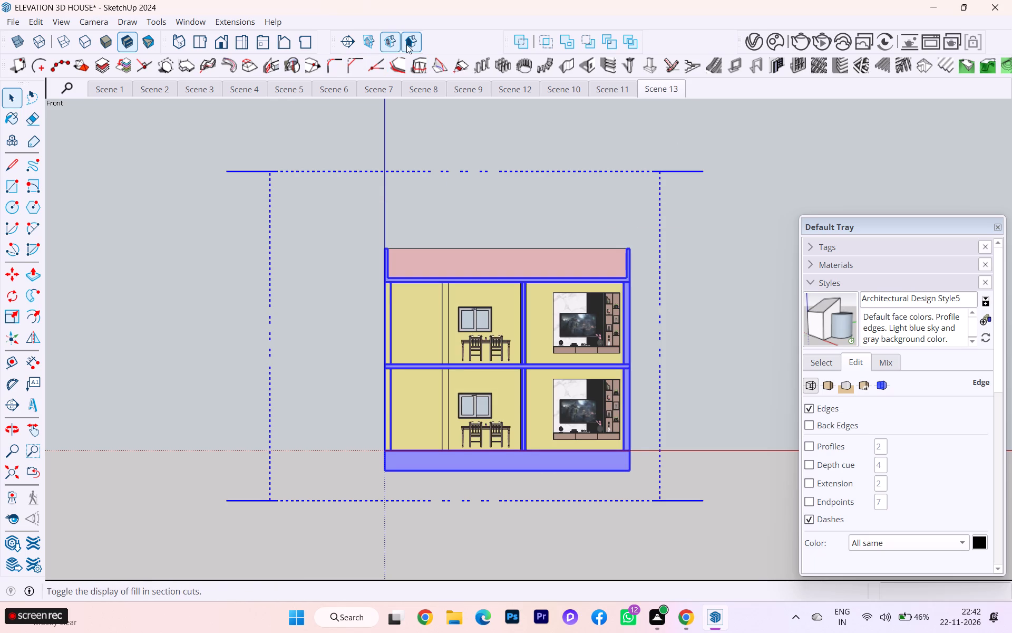
# Deselect the front section plane and update Scene 13 with a closer view of the cut dining and TV rooms.
pyautogui.click(688, 245)
pyautogui.scroll(3, 612, 295)
pyautogui.scroll(3, 449, 364)
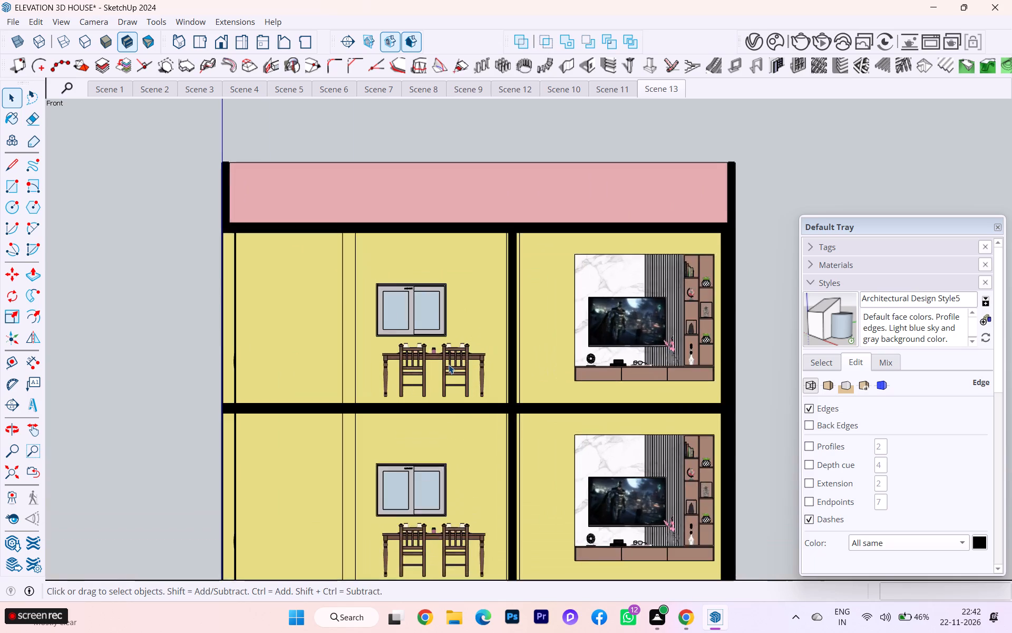
pyautogui.scroll(4, 449, 365)
pyautogui.scroll(-1, 452, 360)
pyautogui.scroll(2, 452, 360)
pyautogui.scroll(-3, 514, 274)
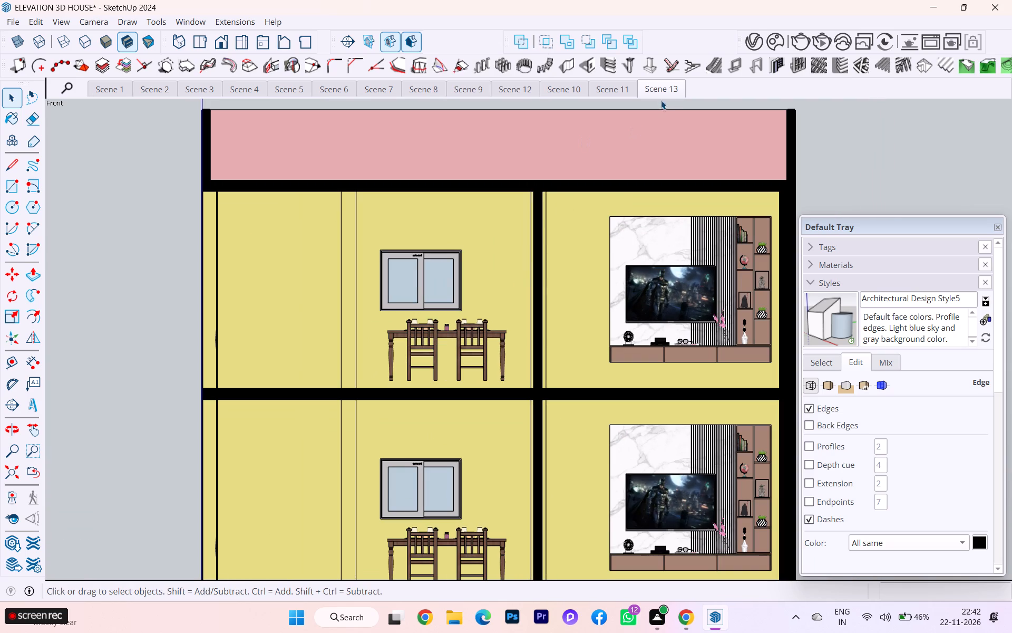
pyautogui.rightClick(658, 88)
pyautogui.click(684, 150)
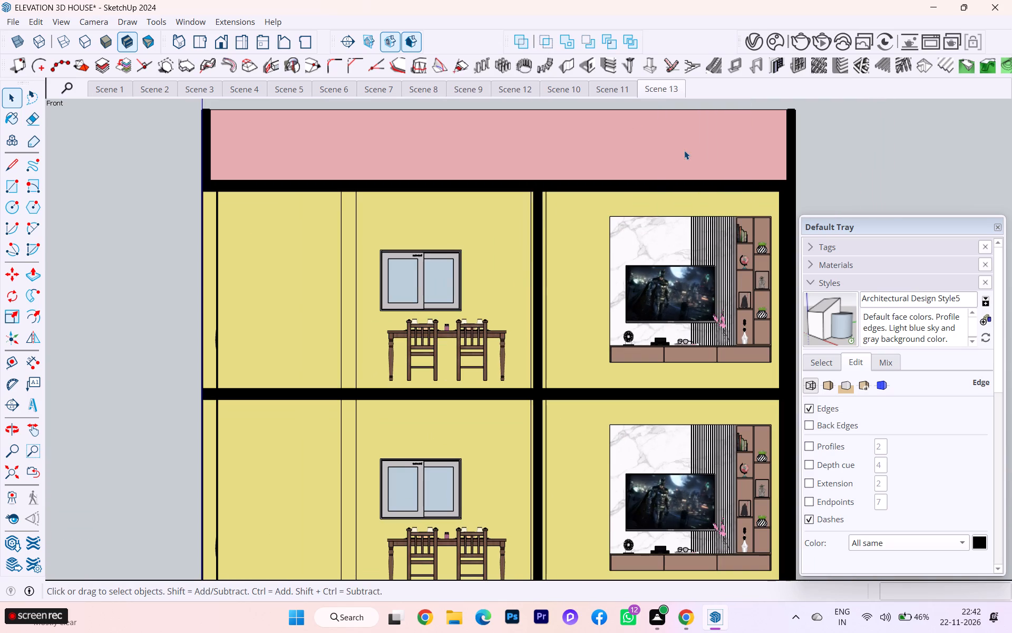
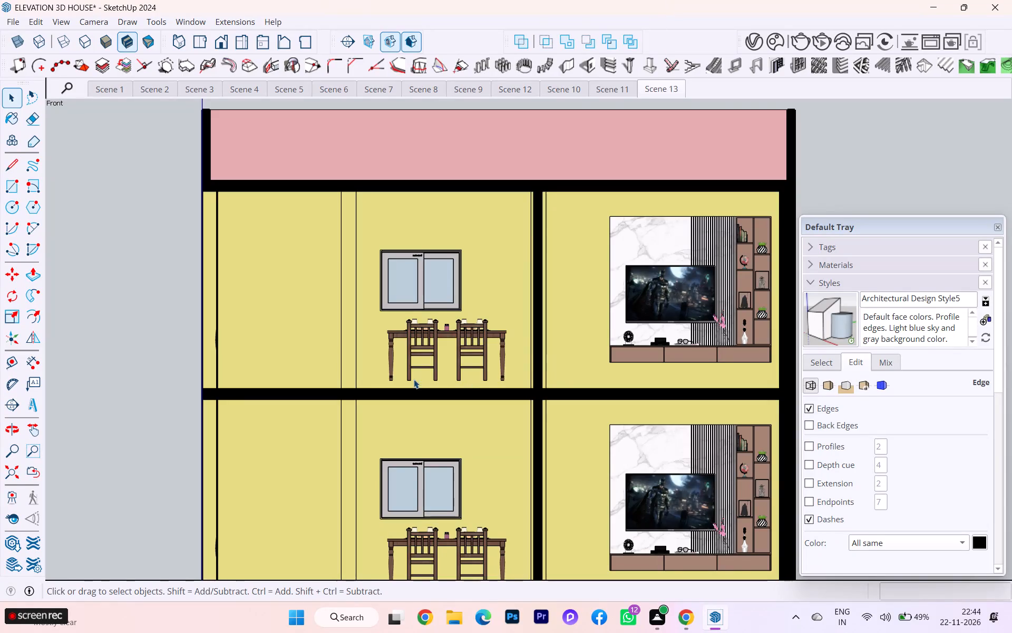
# Examine the dining areas and TV walls on both floors of the front section cut in Scene 13.
pyautogui.scroll(-3, 459, 243)
pyautogui.scroll(-1, 503, 360)
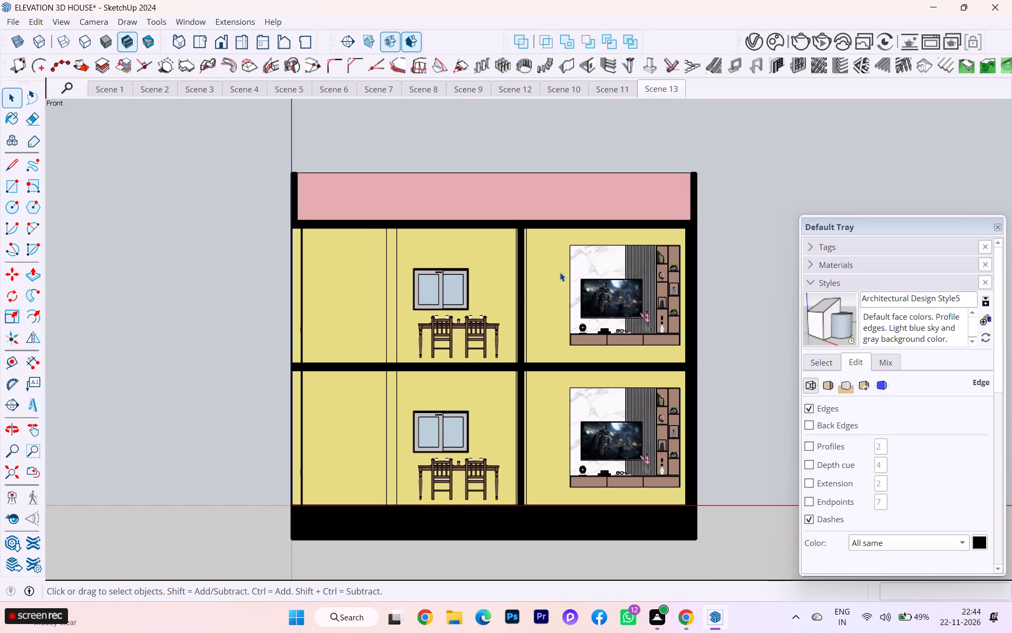
pyautogui.scroll(5, 512, 292)
pyautogui.scroll(-1, 315, 291)
pyautogui.scroll(1, 406, 377)
pyautogui.scroll(-1, 436, 376)
pyautogui.scroll(1, 441, 375)
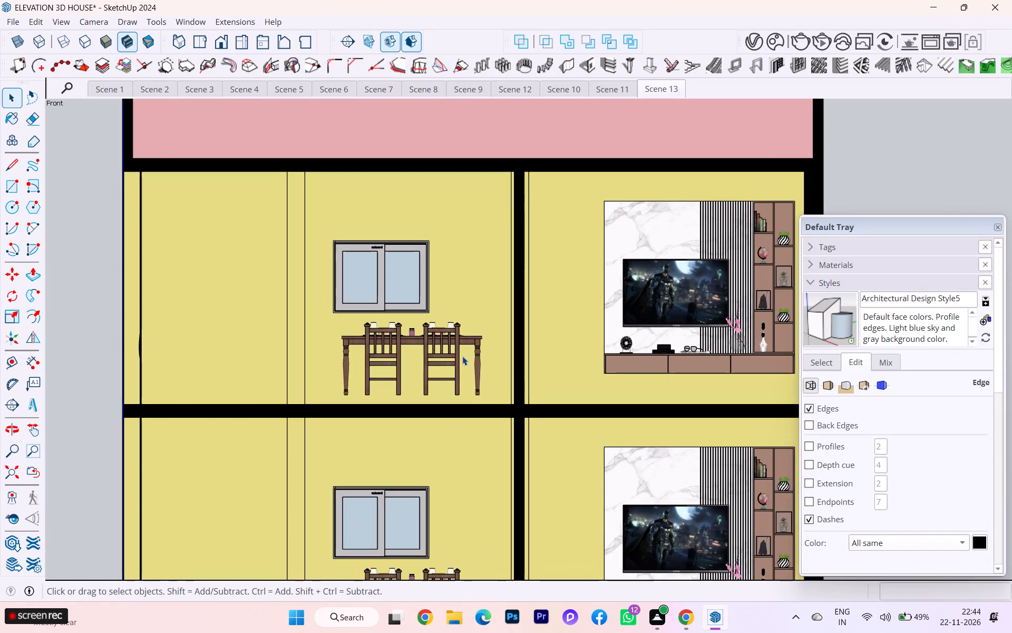
pyautogui.scroll(3, 463, 350)
pyautogui.scroll(-2, 464, 348)
pyautogui.scroll(4, 464, 348)
pyautogui.scroll(-4, 464, 348)
pyautogui.scroll(4, 464, 348)
pyautogui.scroll(-2, 464, 348)
pyautogui.scroll(1, 469, 348)
pyautogui.scroll(-1, 470, 348)
pyautogui.scroll(1, 470, 348)
pyautogui.scroll(-1, 470, 349)
pyautogui.scroll(1, 471, 350)
pyautogui.scroll(-4, 489, 354)
pyautogui.scroll(2, 501, 361)
pyautogui.scroll(-1, 501, 361)
pyautogui.scroll(1, 501, 361)
pyautogui.scroll(-1, 502, 362)
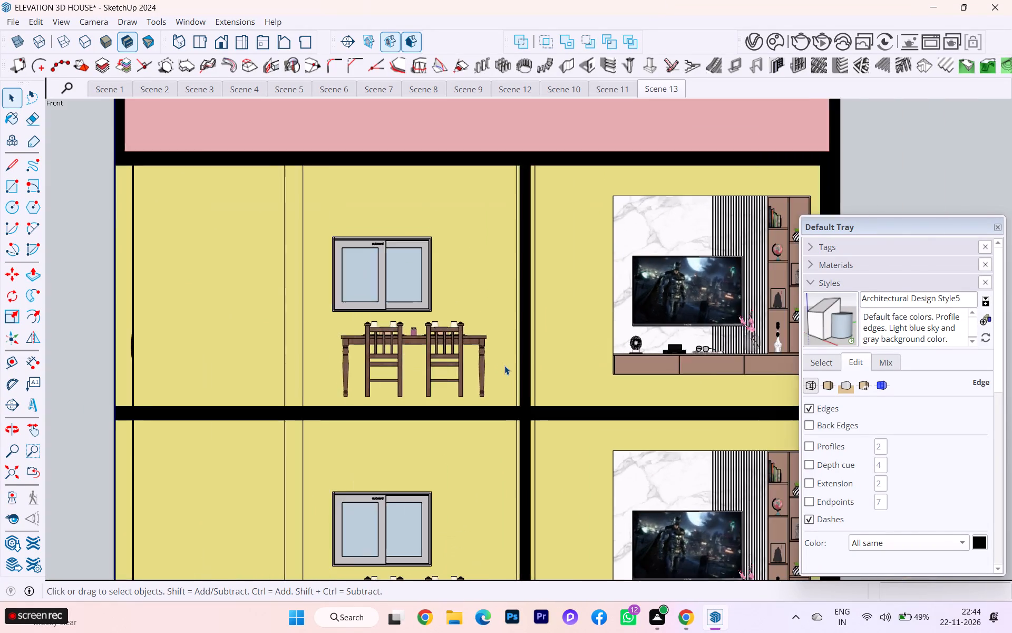
pyautogui.scroll(-1, 506, 366)
pyautogui.scroll(1, 507, 366)
pyautogui.scroll(-6, 507, 366)
pyautogui.scroll(3, 675, 312)
pyautogui.scroll(-2, 684, 304)
pyautogui.scroll(1, 684, 304)
pyautogui.scroll(-1, 684, 304)
pyautogui.scroll(1, 684, 304)
pyautogui.scroll(-6, 689, 312)
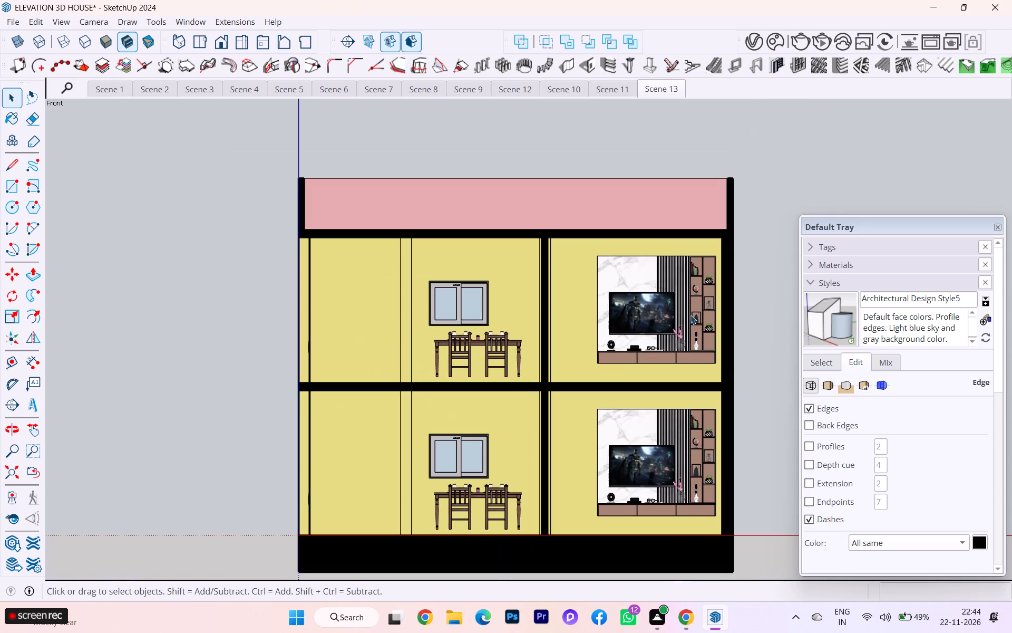
pyautogui.scroll(11, 638, 337)
pyautogui.scroll(-1, 369, 330)
pyautogui.scroll(2, 367, 330)
pyautogui.scroll(-4, 367, 330)
pyautogui.scroll(1, 367, 330)
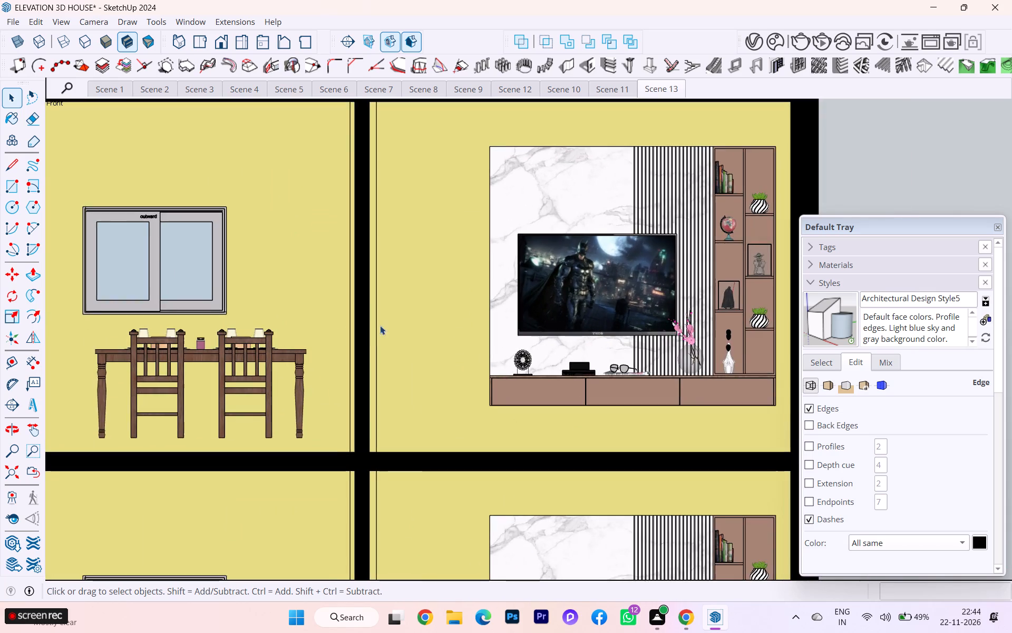
pyautogui.scroll(-2, 460, 330)
pyautogui.scroll(2, 483, 330)
pyautogui.scroll(-2, 487, 330)
pyautogui.scroll(1, 501, 327)
pyautogui.scroll(-1, 504, 327)
pyautogui.scroll(8, 665, 316)
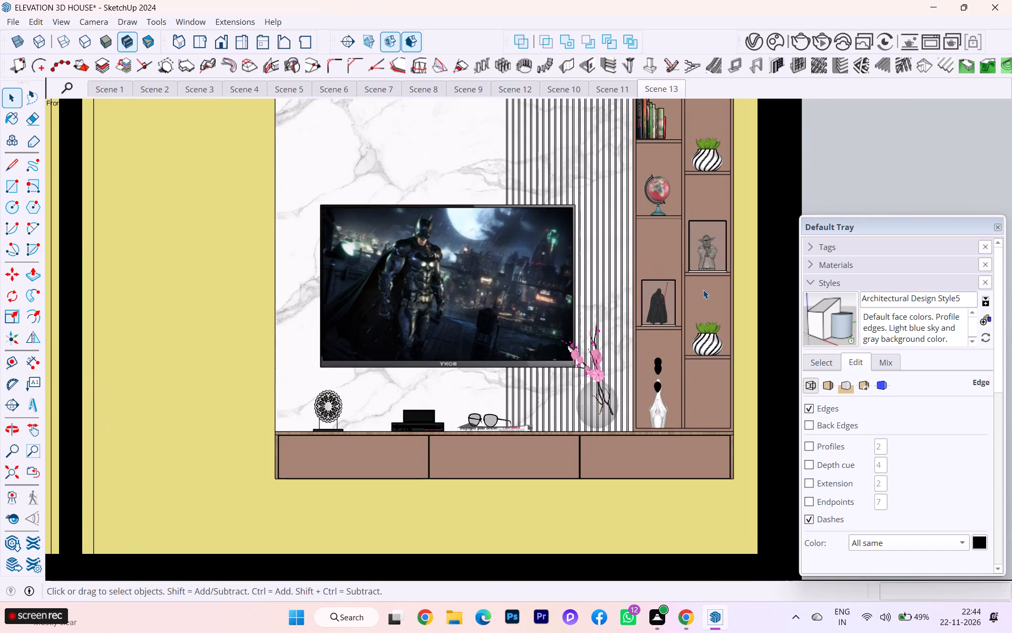
pyautogui.scroll(-4, 703, 290)
pyautogui.scroll(1, 697, 303)
pyautogui.scroll(-2, 697, 303)
pyautogui.scroll(1, 593, 288)
pyautogui.scroll(-6, 593, 288)
pyautogui.scroll(1, 597, 290)
pyautogui.scroll(-1, 599, 291)
pyautogui.scroll(5, 600, 292)
pyautogui.scroll(-4, 601, 293)
pyautogui.scroll(2, 602, 294)
pyautogui.scroll(-3, 602, 294)
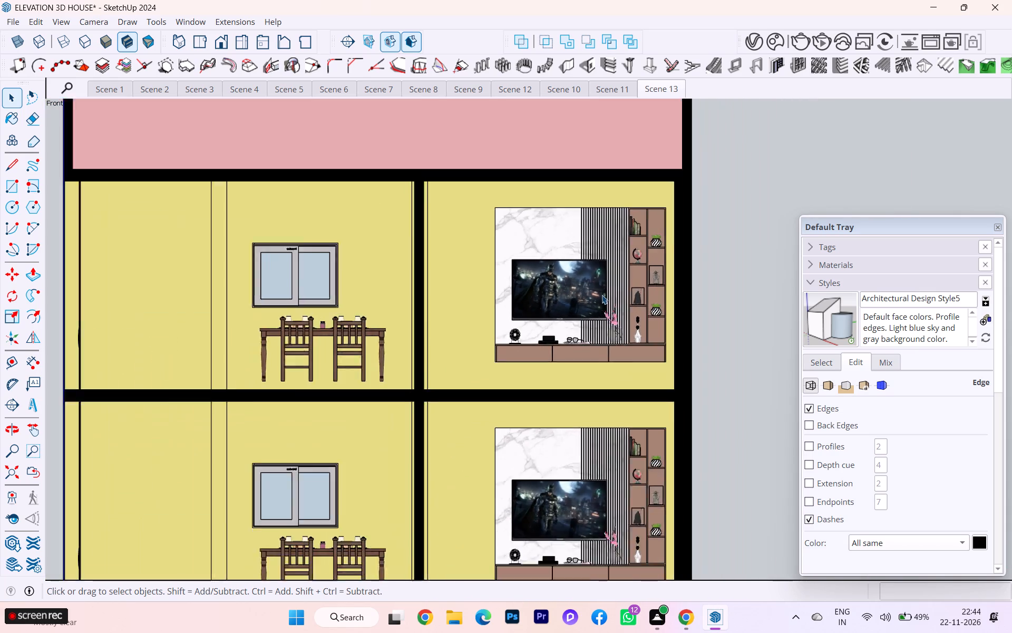
pyautogui.scroll(-4, 608, 294)
pyautogui.scroll(1, 612, 296)
pyautogui.scroll(-3, 613, 296)
pyautogui.scroll(1, 617, 299)
pyautogui.scroll(-1, 617, 299)
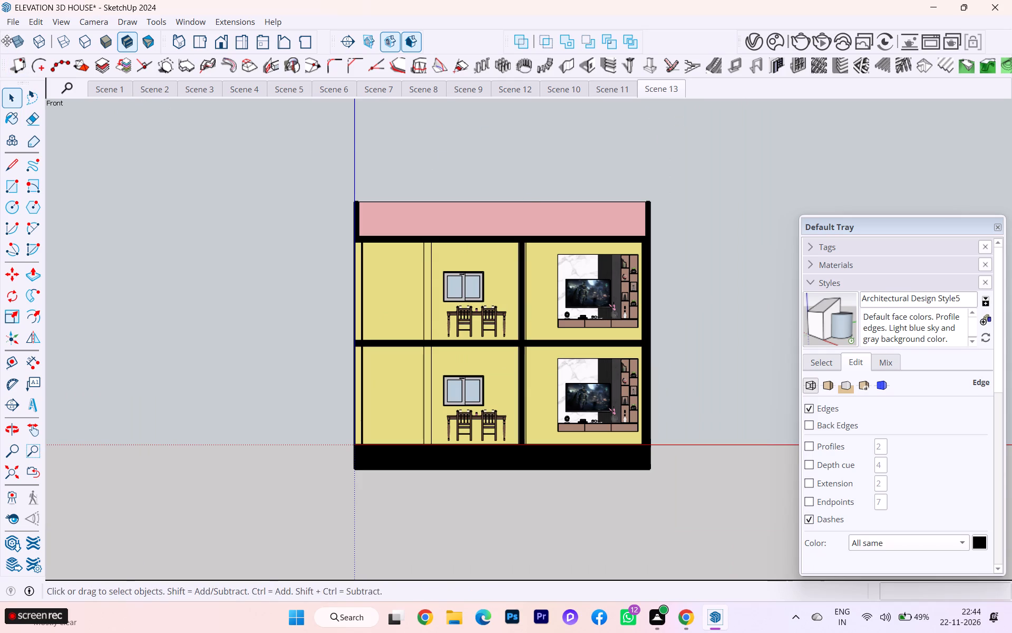
# Review the saved views of Scenes 1, 2, 10 and 12.
pyautogui.click(108, 91)
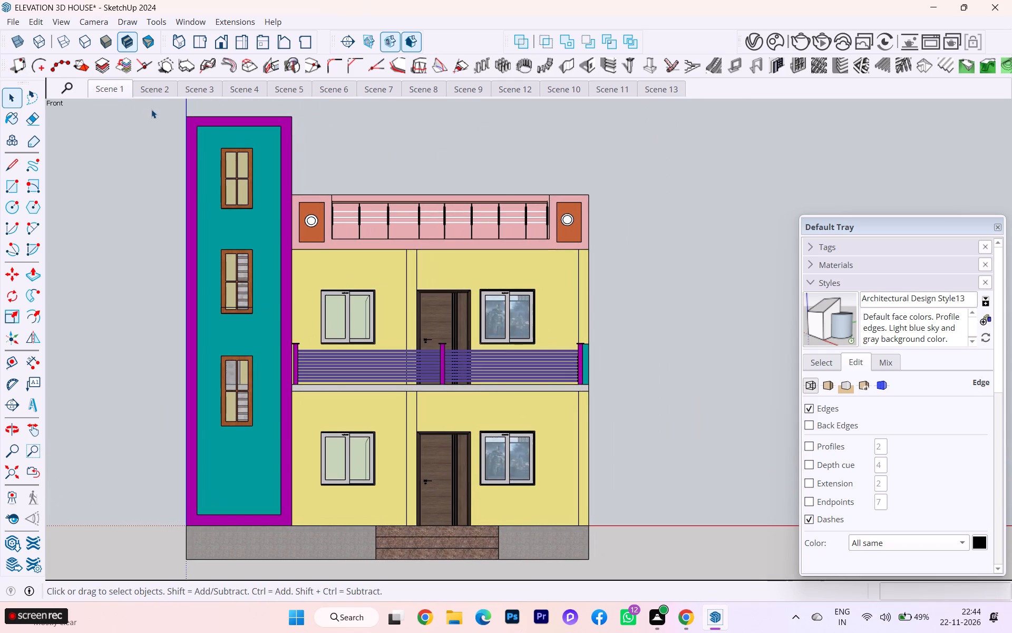
pyautogui.click(166, 81)
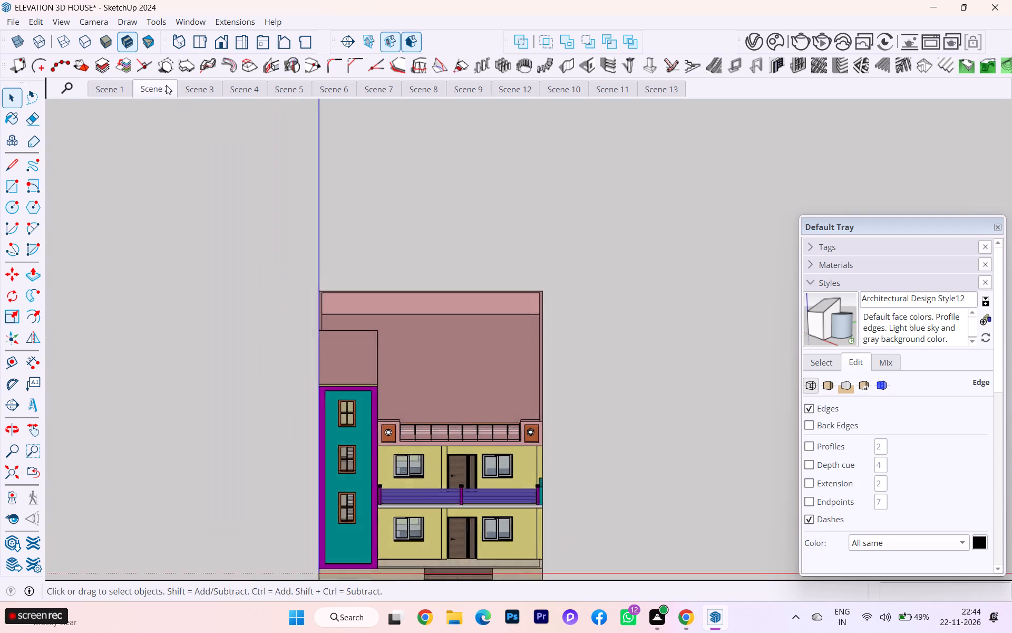
pyautogui.click(569, 90)
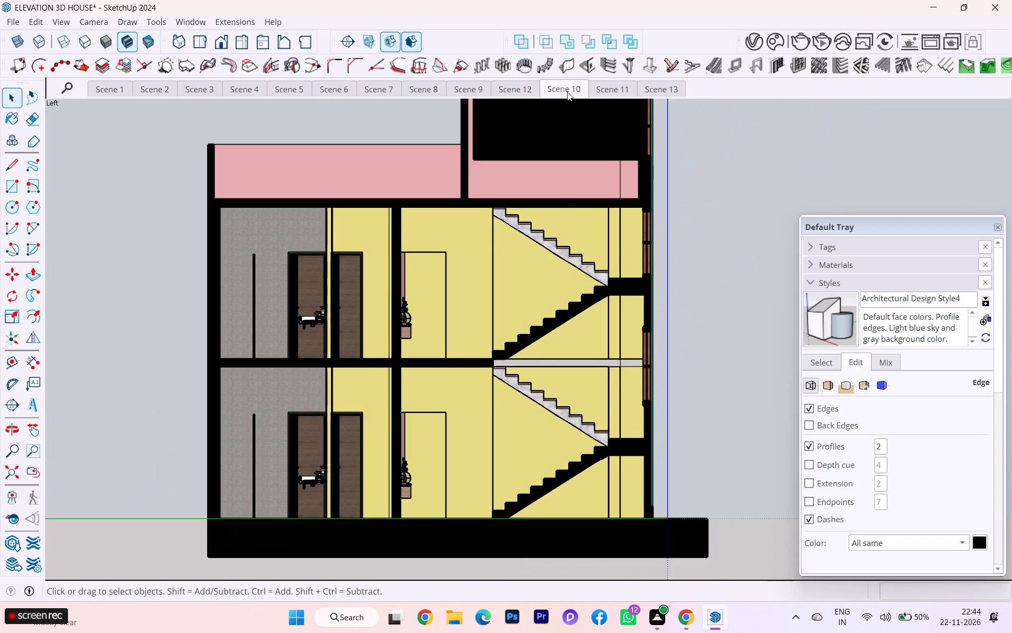
pyautogui.click(530, 88)
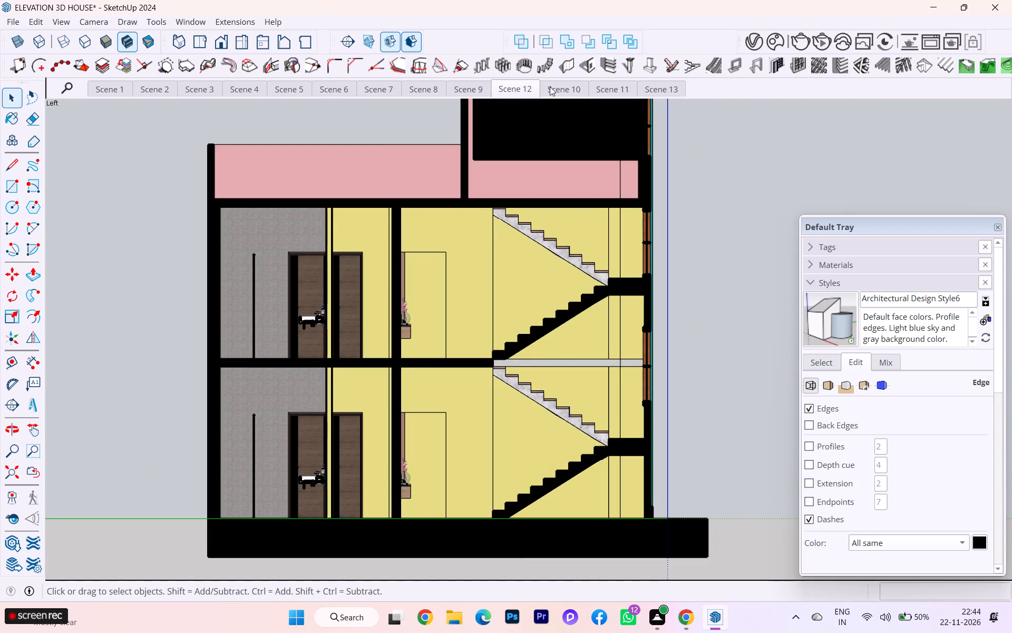
# Turn off the active section cuts in Scene 10 and show the whole house in the standard front view.
pyautogui.click(550, 87)
pyautogui.click(392, 44)
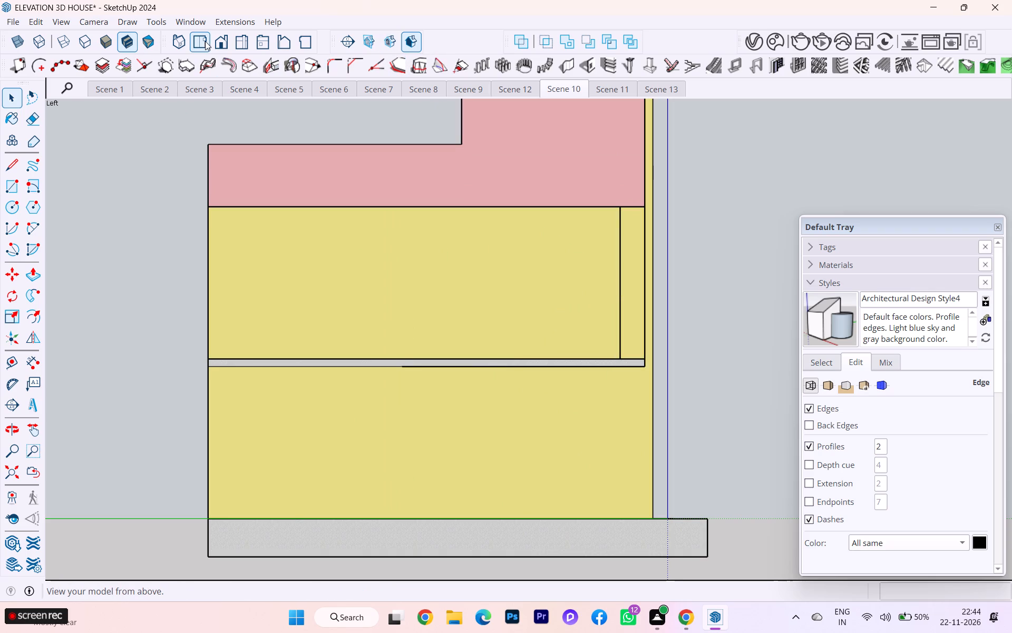
pyautogui.click(217, 40)
pyautogui.scroll(-9, 476, 303)
pyautogui.scroll(1, 498, 317)
pyautogui.scroll(-1, 499, 318)
pyautogui.scroll(-5, 608, 402)
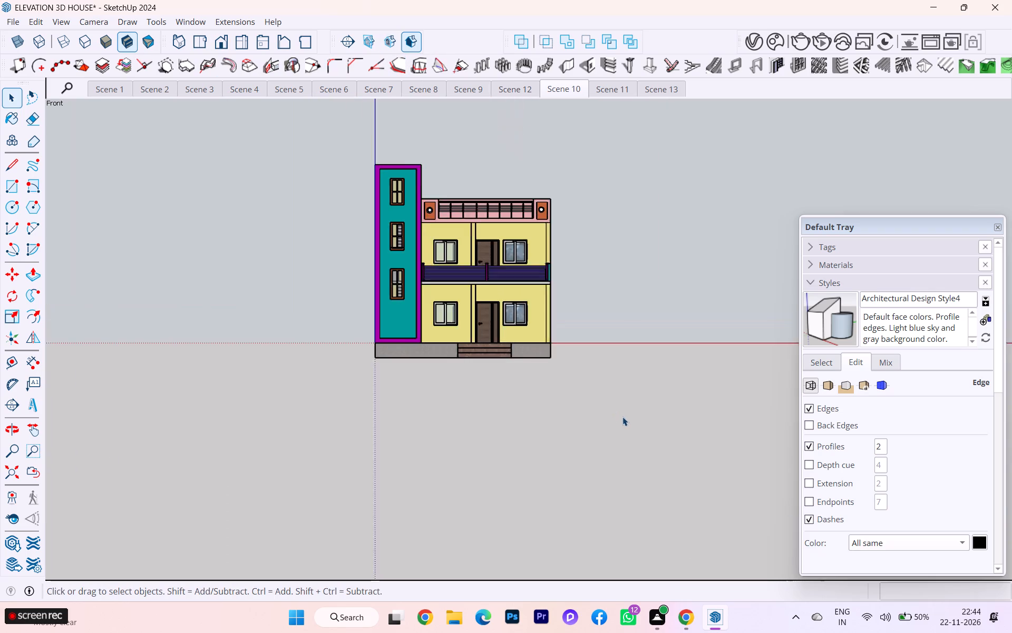
pyautogui.scroll(-3, 622, 417)
pyautogui.scroll(3, 497, 182)
pyautogui.scroll(-1, 497, 182)
pyautogui.scroll(2, 497, 182)
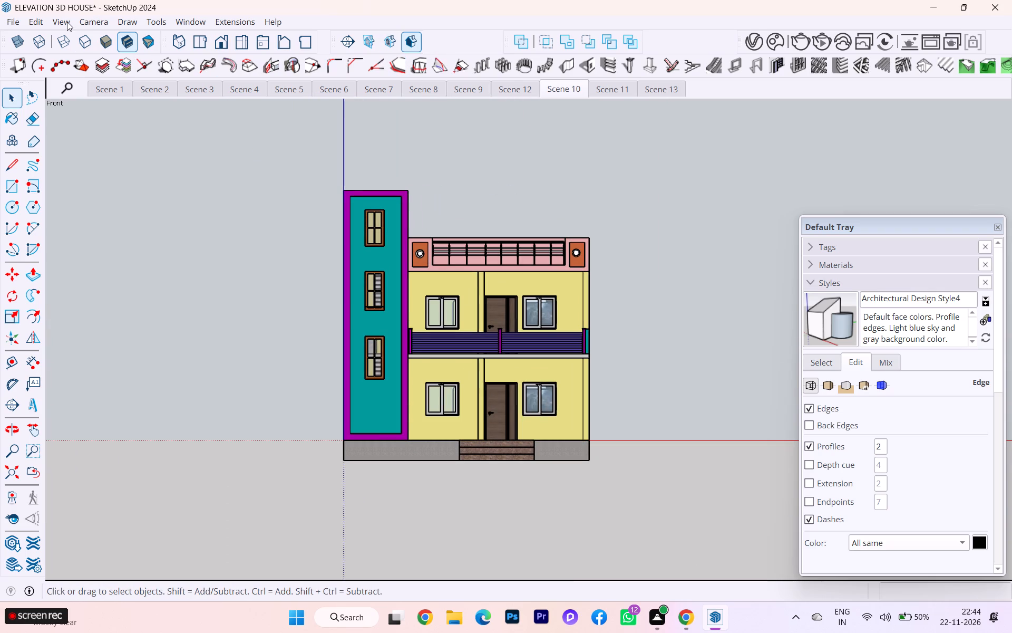
# Switch the front view to Perspective and update Scene 10 with a closer view of the facade.
pyautogui.click(83, 20)
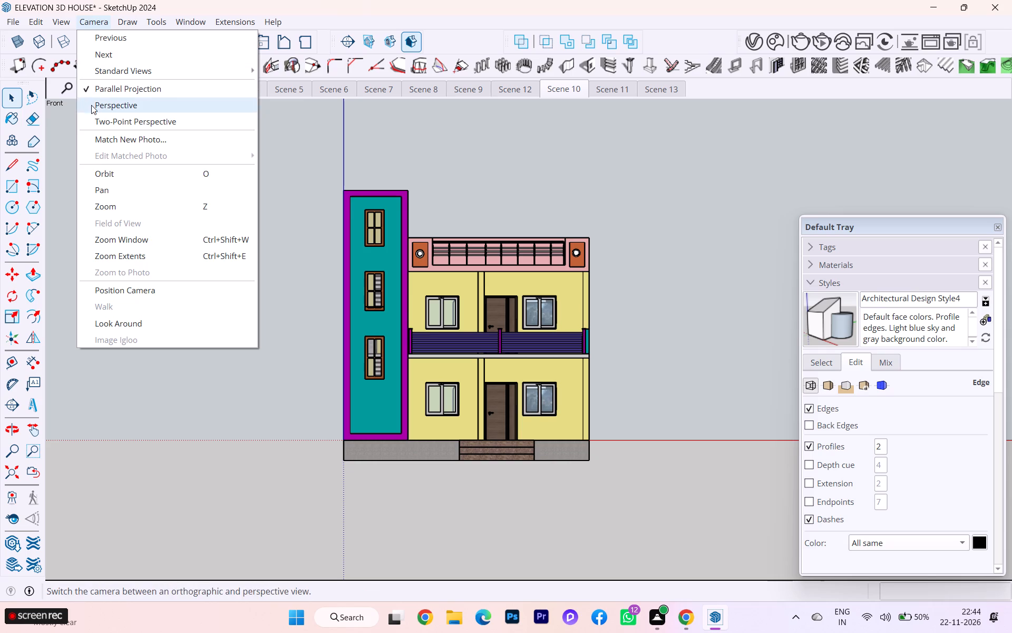
pyautogui.click(91, 105)
pyautogui.scroll(5, 494, 352)
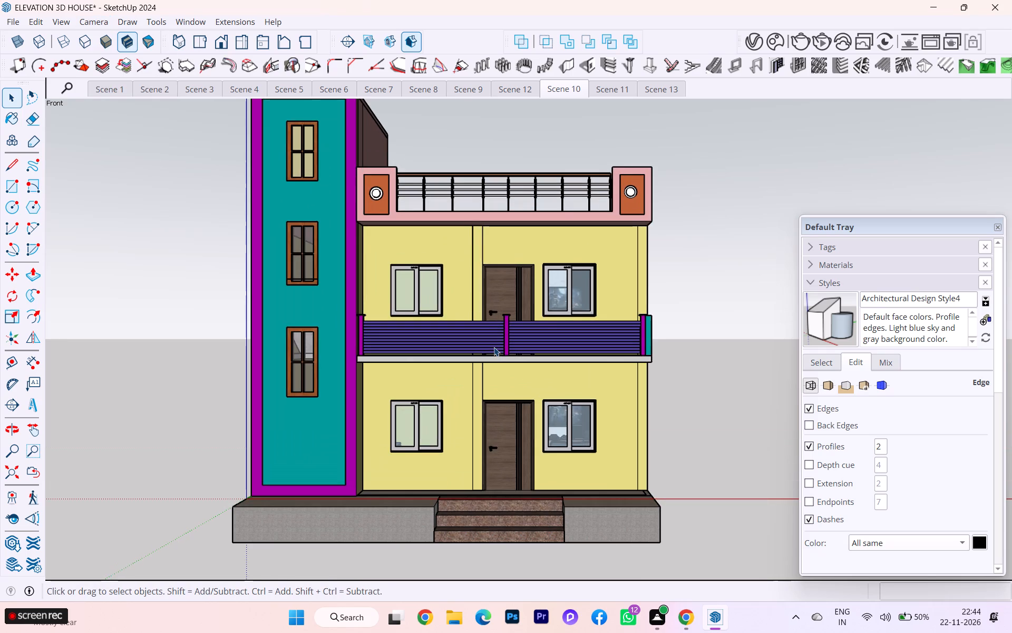
pyautogui.scroll(-1, 494, 347)
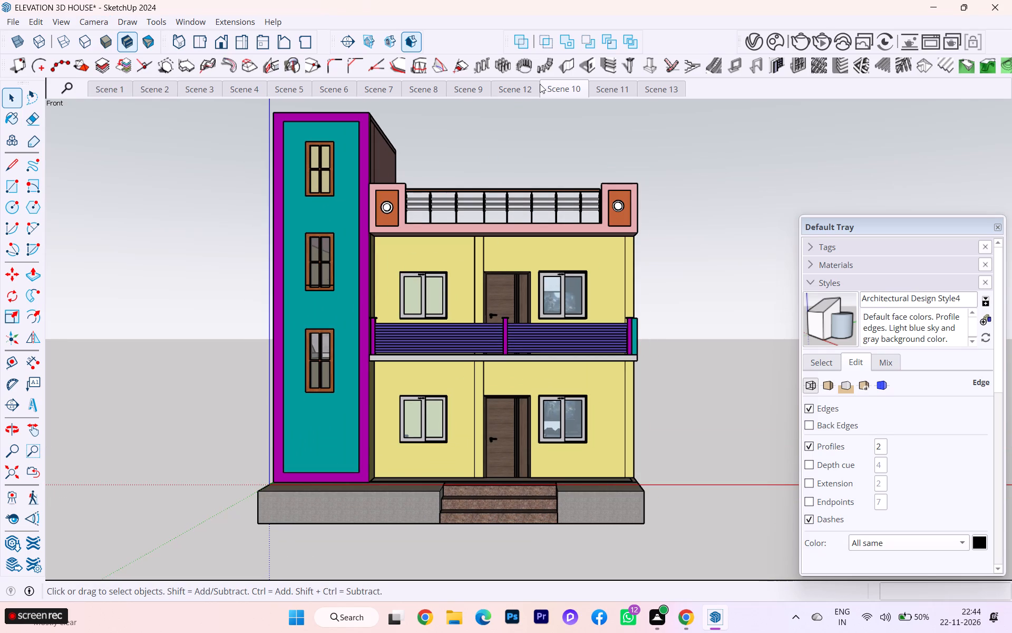
pyautogui.rightClick(559, 85)
pyautogui.click(584, 140)
# Turn off profile edges in the edge style and update Scene 10 with the changed style.
pyautogui.click(812, 446)
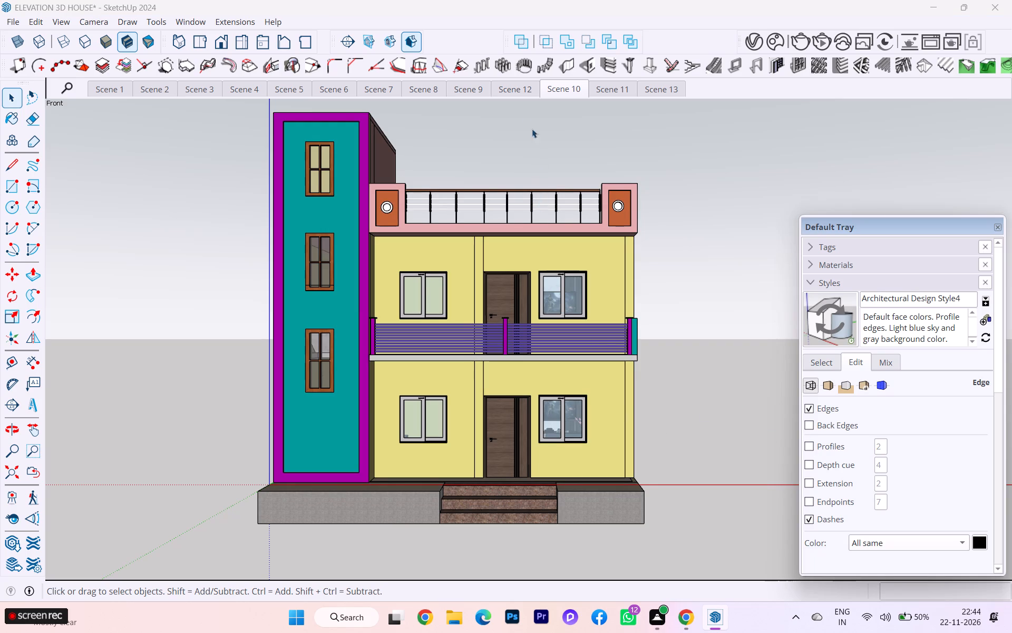
pyautogui.click(805, 446)
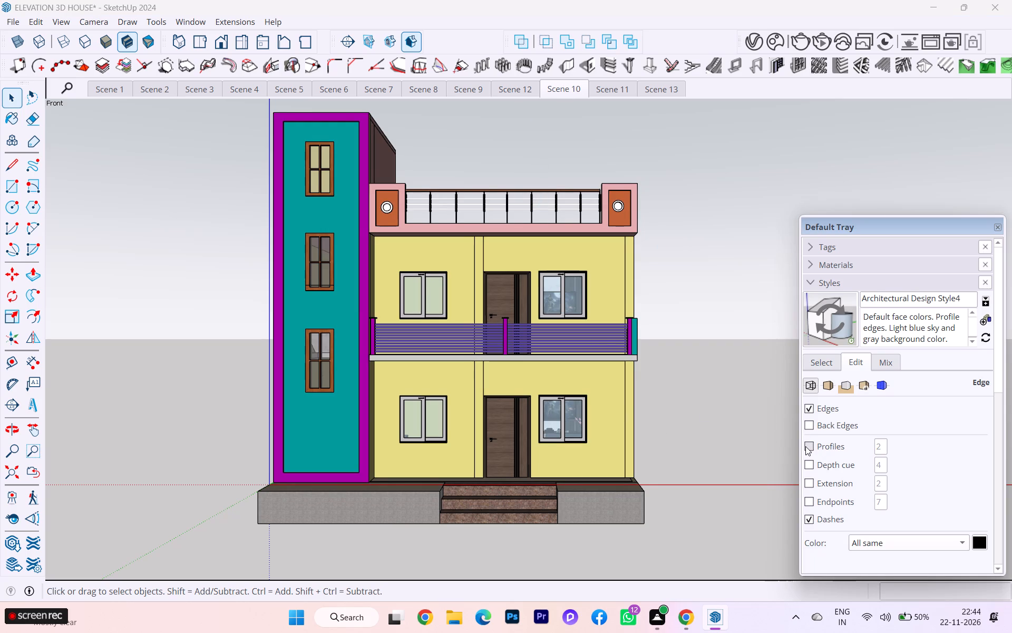
pyautogui.click(809, 446)
pyautogui.rightClick(567, 86)
pyautogui.click(597, 146)
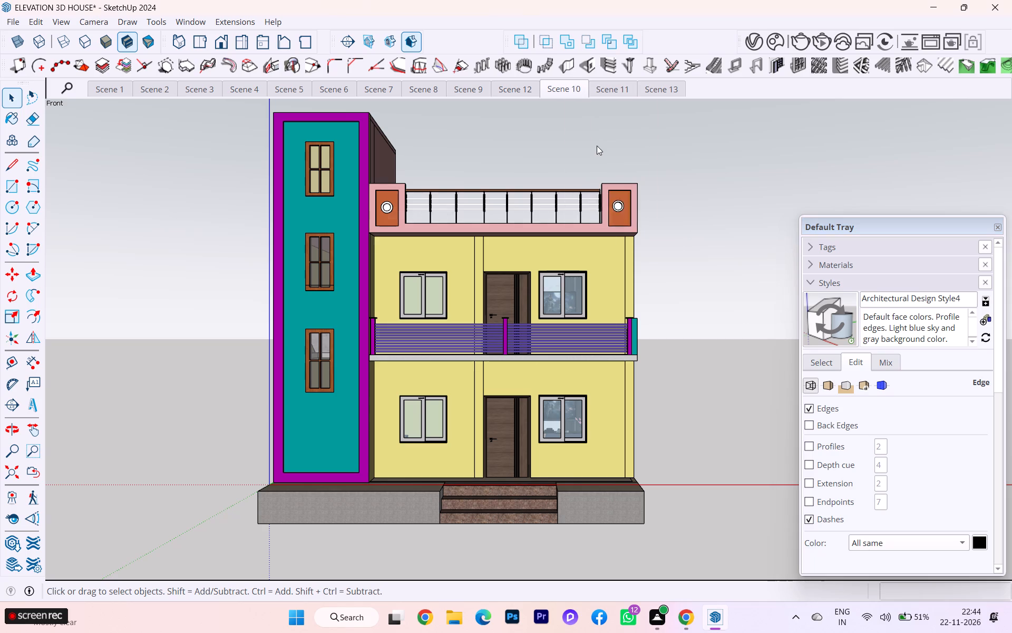
pyautogui.click(548, 362)
# Examine the updated Scene 10 up close at the balcony and from the cut staircase side of the house.
pyautogui.scroll(3, 562, 348)
pyautogui.scroll(1, 497, 357)
pyautogui.scroll(-2, 497, 357)
pyautogui.scroll(3, 497, 357)
pyautogui.scroll(3, 447, 263)
pyautogui.scroll(-1, 447, 263)
pyautogui.scroll(1, 447, 262)
pyautogui.scroll(-1, 446, 259)
pyautogui.scroll(1, 446, 258)
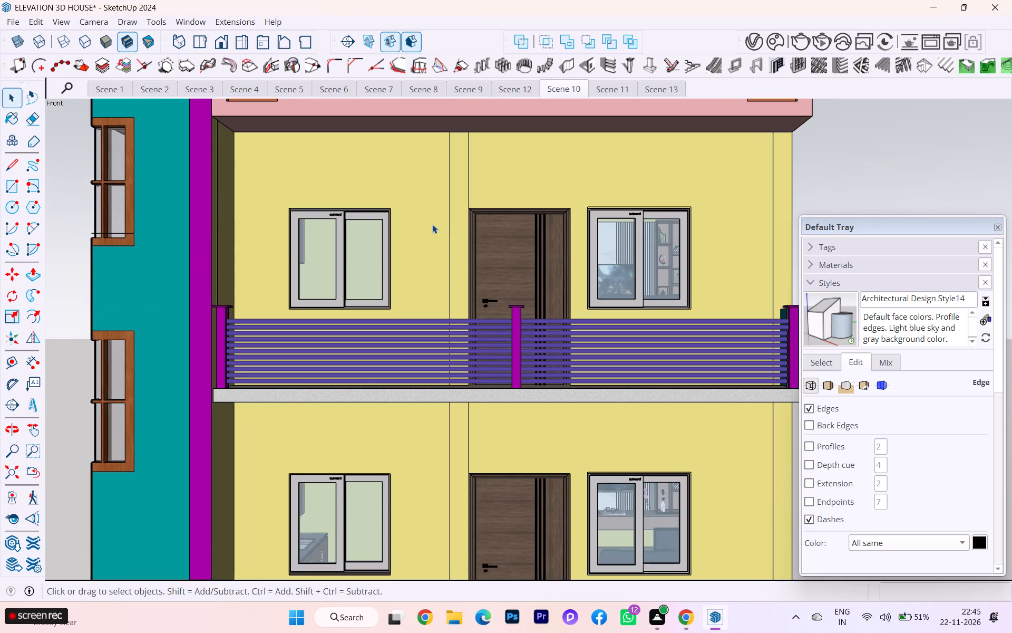
pyautogui.scroll(-8, 432, 224)
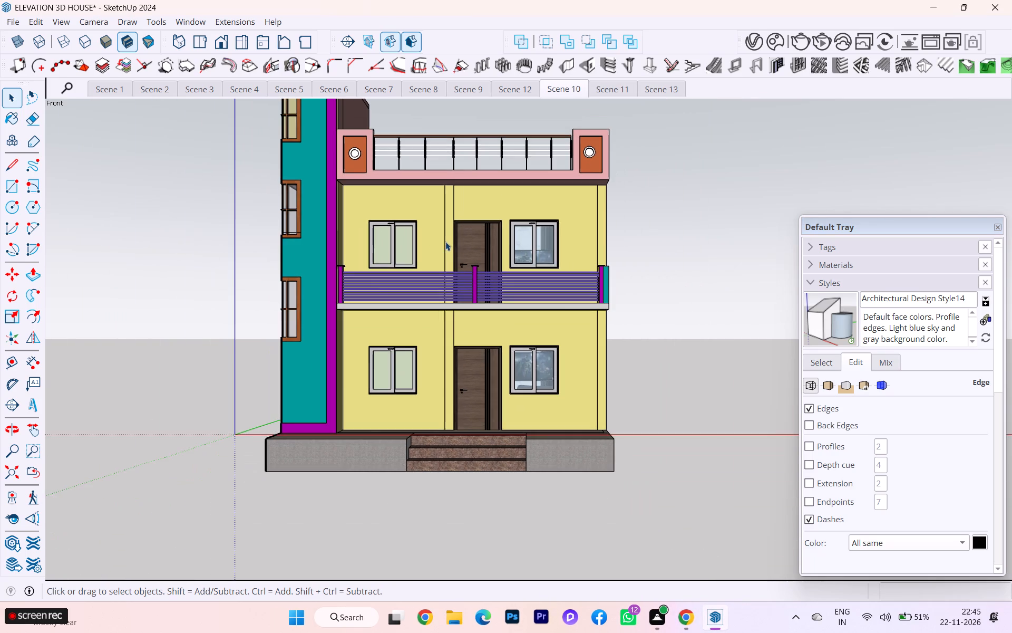
pyautogui.moveTo(453, 250); pyautogui.dragTo(683, 271, button='middle')
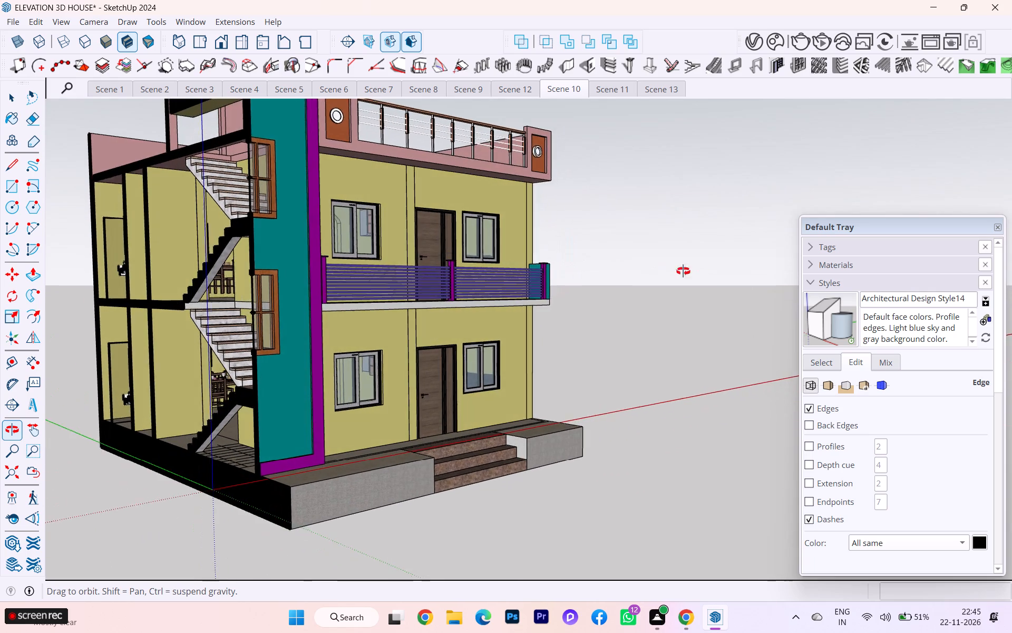
pyautogui.moveTo(683, 271); pyautogui.dragTo(830, 293, button='middle')
pyautogui.scroll(-2, 651, 282)
pyautogui.scroll(-2, 608, 253)
pyautogui.scroll(1, 608, 252)
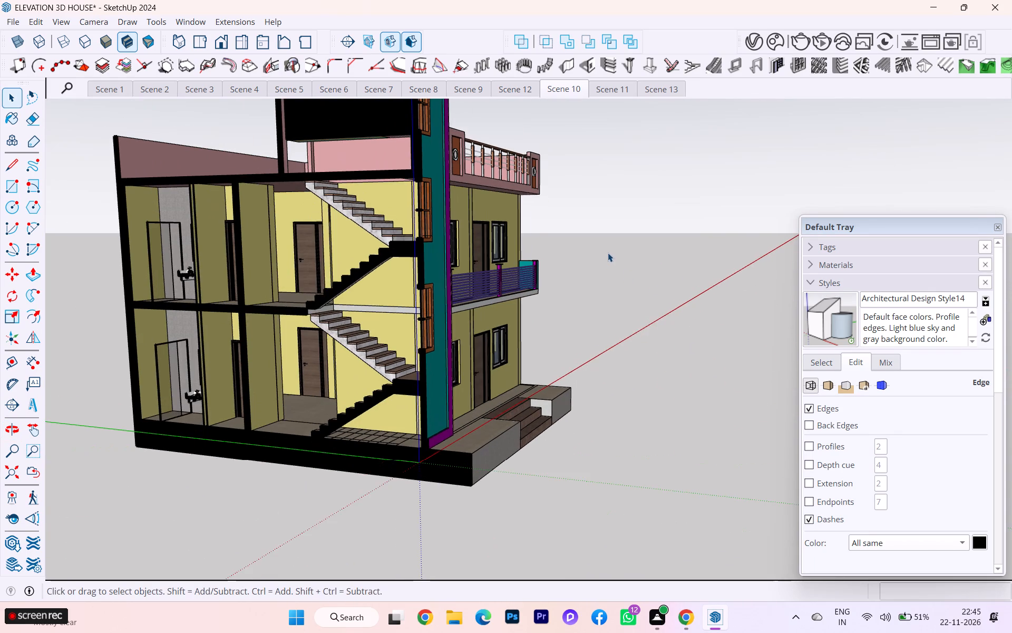
pyautogui.scroll(-2, 590, 240)
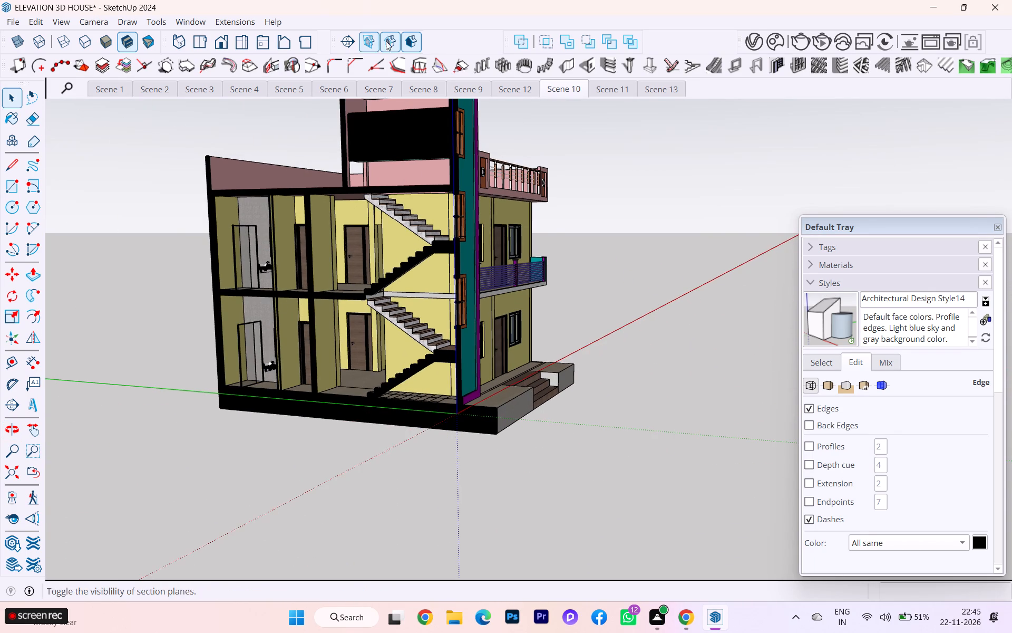
# Turn off the section cuts, return to the front perspective view of the house and update Scene 10.
pyautogui.click(395, 41)
pyautogui.scroll(-1, 591, 215)
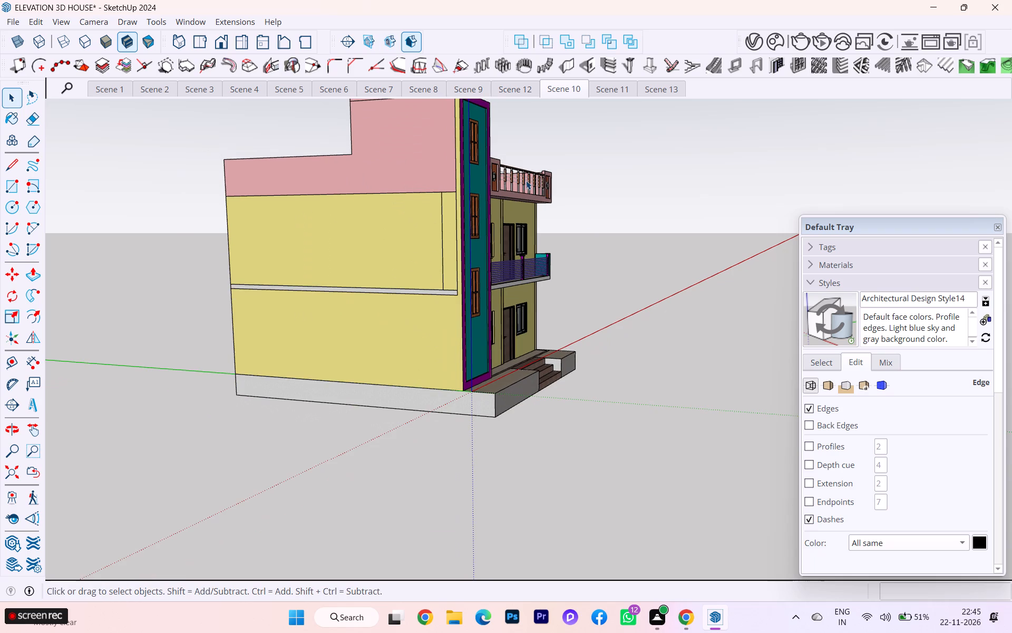
pyautogui.click(227, 38)
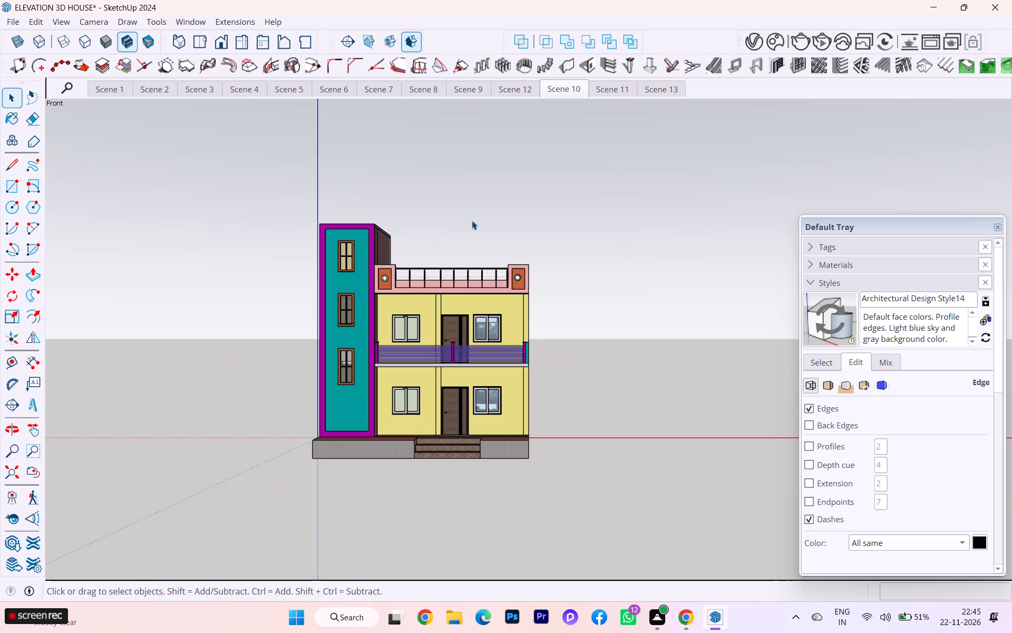
pyautogui.scroll(5, 478, 250)
pyautogui.scroll(-2, 549, 197)
pyautogui.scroll(2, 551, 196)
pyautogui.scroll(-1, 551, 196)
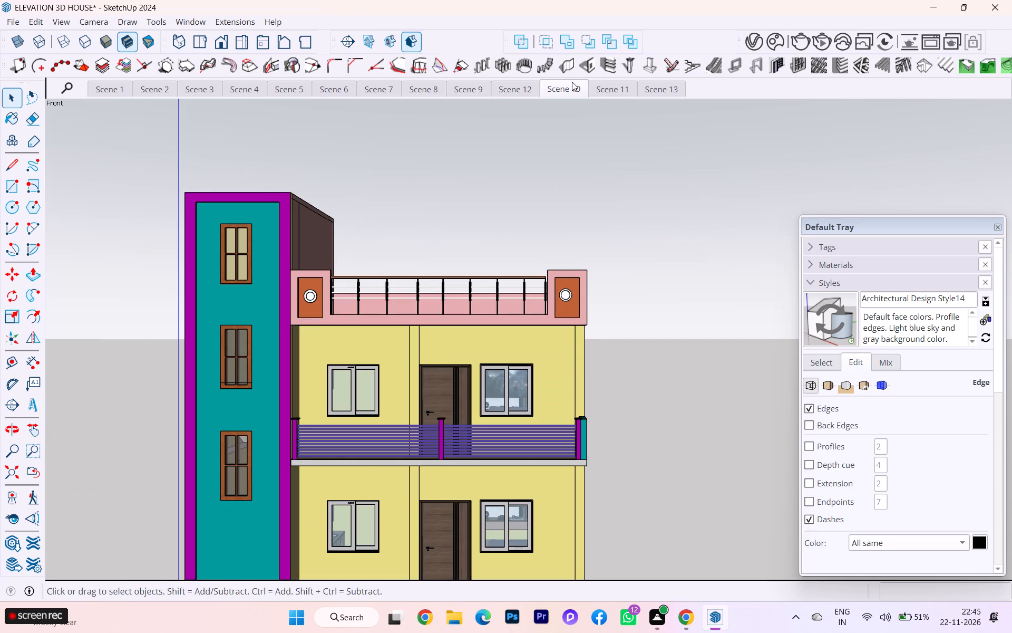
pyautogui.scroll(-2, 572, 82)
pyautogui.rightClick(572, 87)
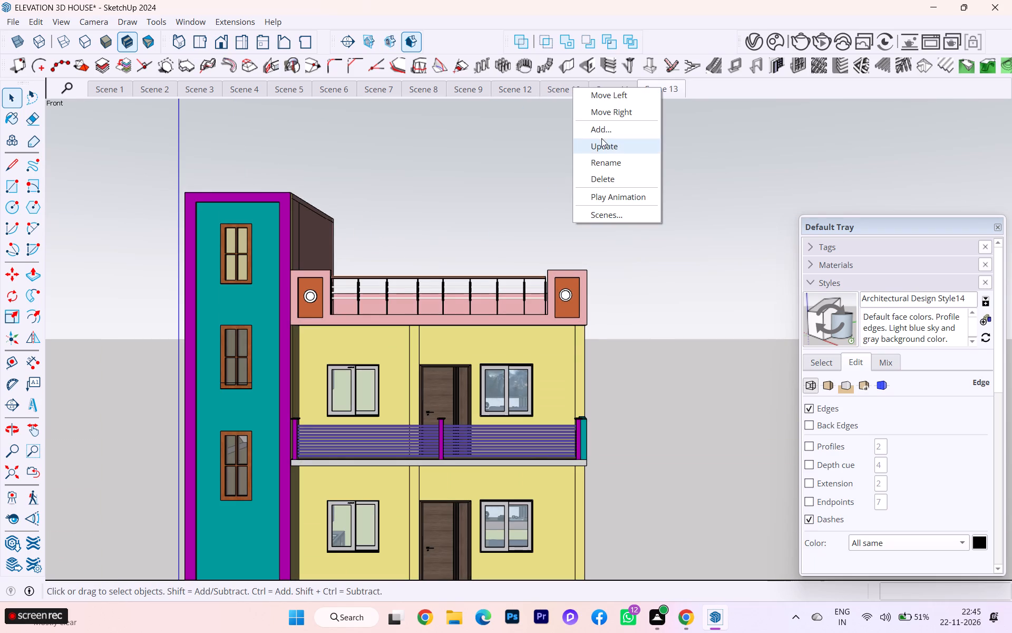
pyautogui.click(601, 138)
pyautogui.click(541, 359)
# Export the house as the COLLADA file ELEVATION 3D HOUSE.dae into the internship files folder, after browsing the skp projectss folder.
pyautogui.scroll(-6, 528, 290)
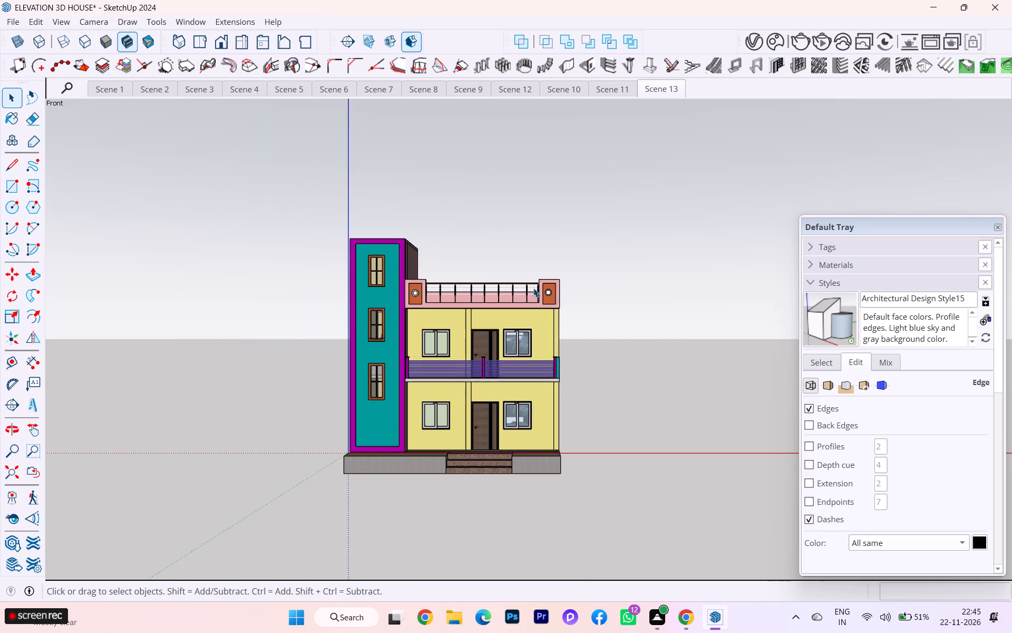
pyautogui.click(14, 23)
pyautogui.click(65, 225)
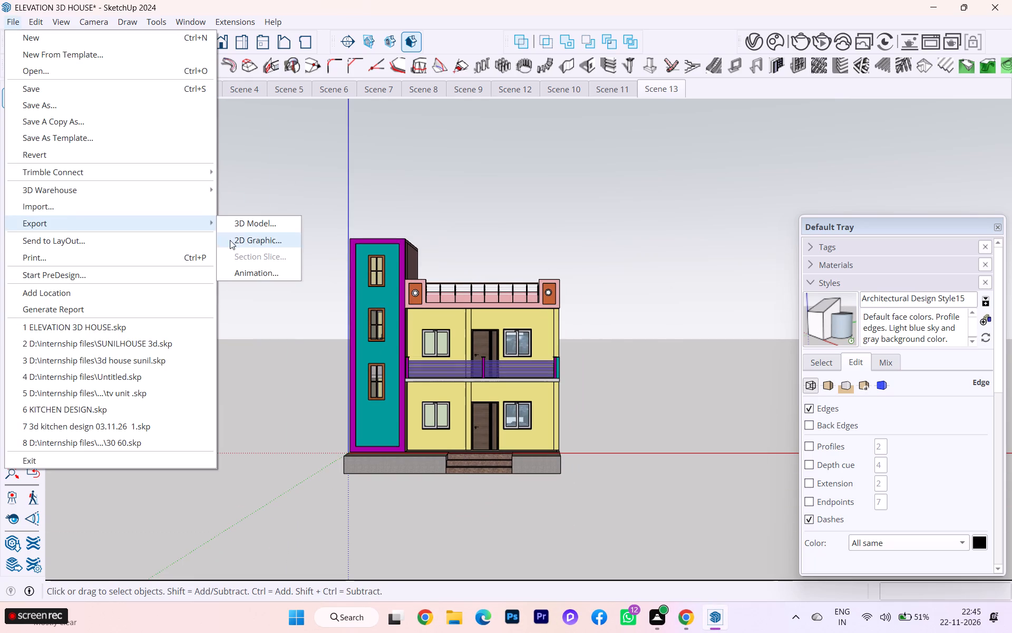
pyautogui.click(252, 226)
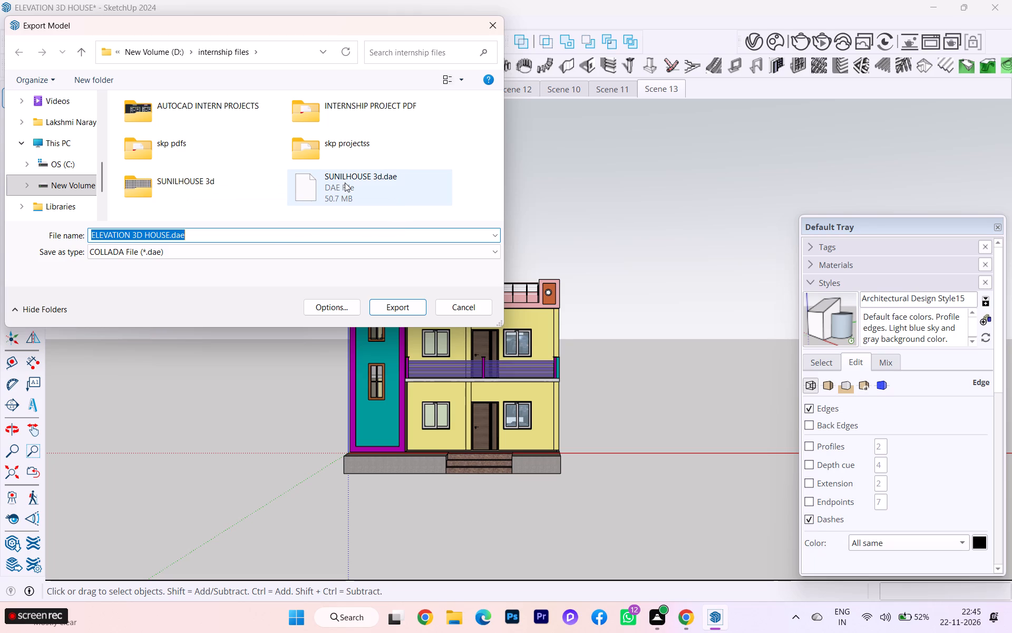
pyautogui.doubleClick(343, 150)
pyautogui.scroll(-3, 254, 158)
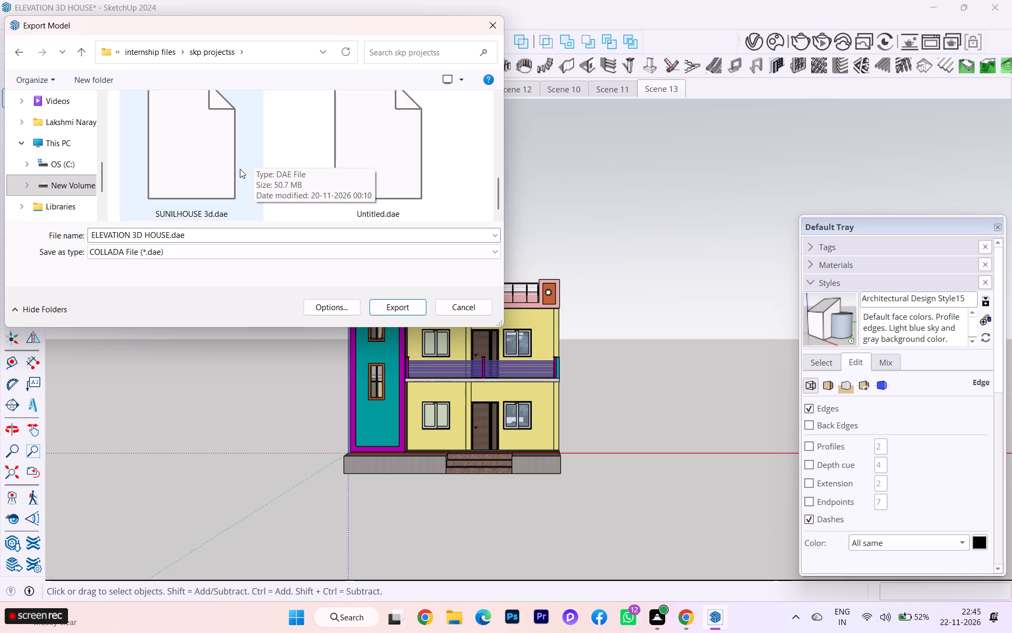
pyautogui.scroll(-2, 472, 193)
pyautogui.scroll(3, 472, 193)
pyautogui.scroll(-2, 472, 193)
pyautogui.scroll(3, 472, 193)
pyautogui.scroll(-1, 472, 193)
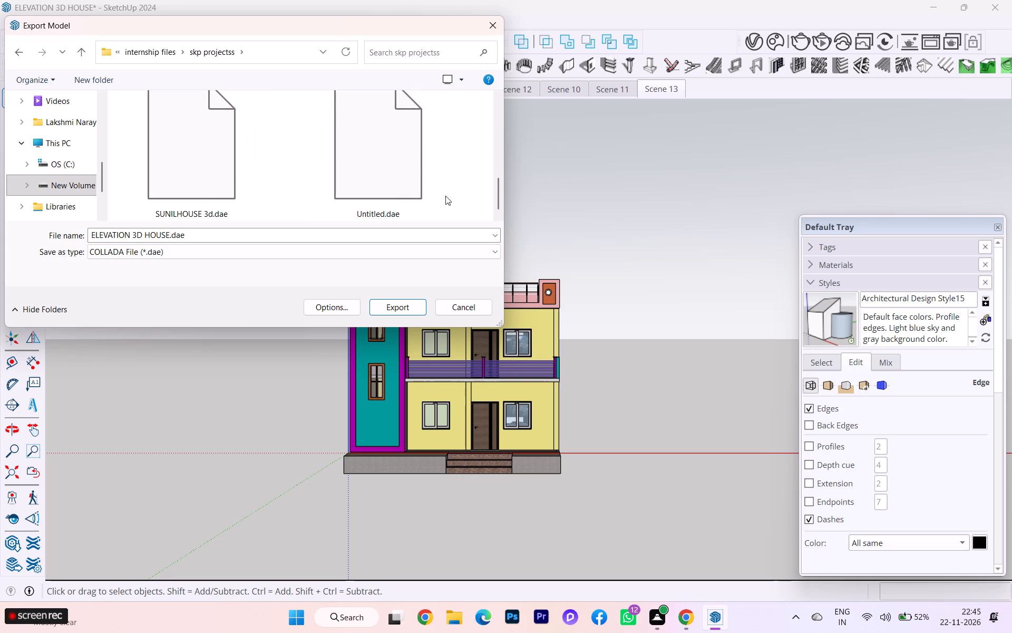
pyautogui.scroll(-1, 340, 196)
pyautogui.scroll(-5, 283, 192)
pyautogui.scroll(6, 265, 185)
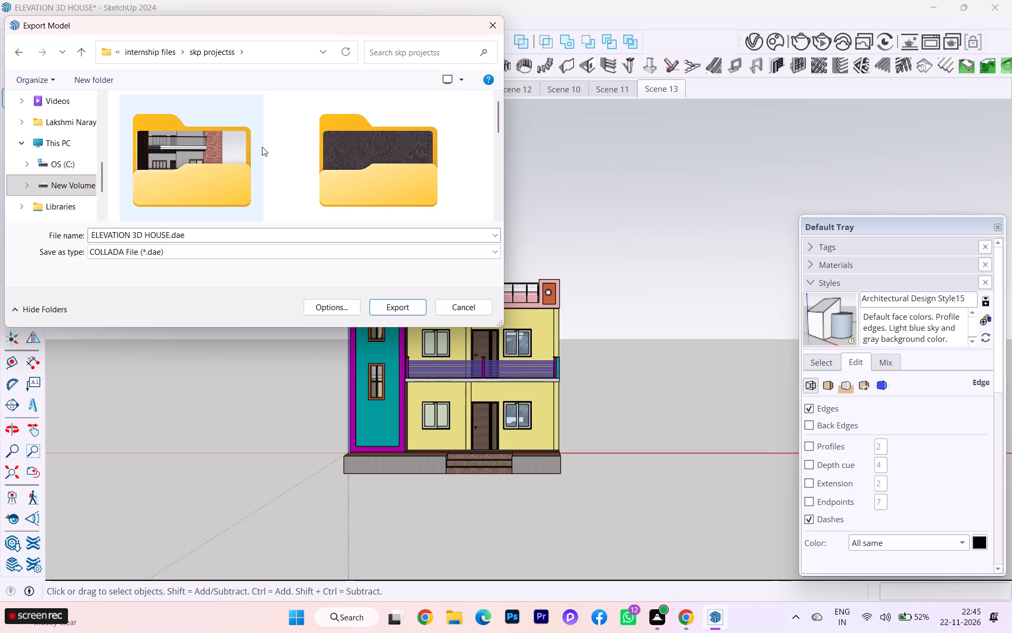
pyautogui.scroll(1, 261, 147)
pyautogui.scroll(-1, 260, 147)
pyautogui.scroll(7, 260, 147)
pyautogui.scroll(1, 254, 89)
pyautogui.click(168, 51)
pyautogui.scroll(-4, 241, 164)
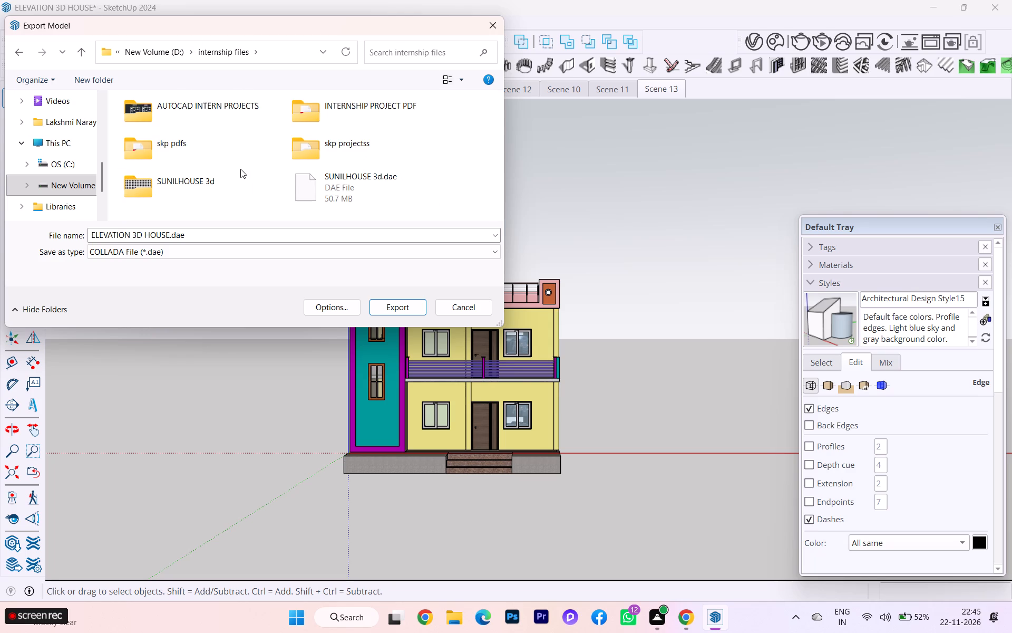
pyautogui.scroll(-2, 240, 169)
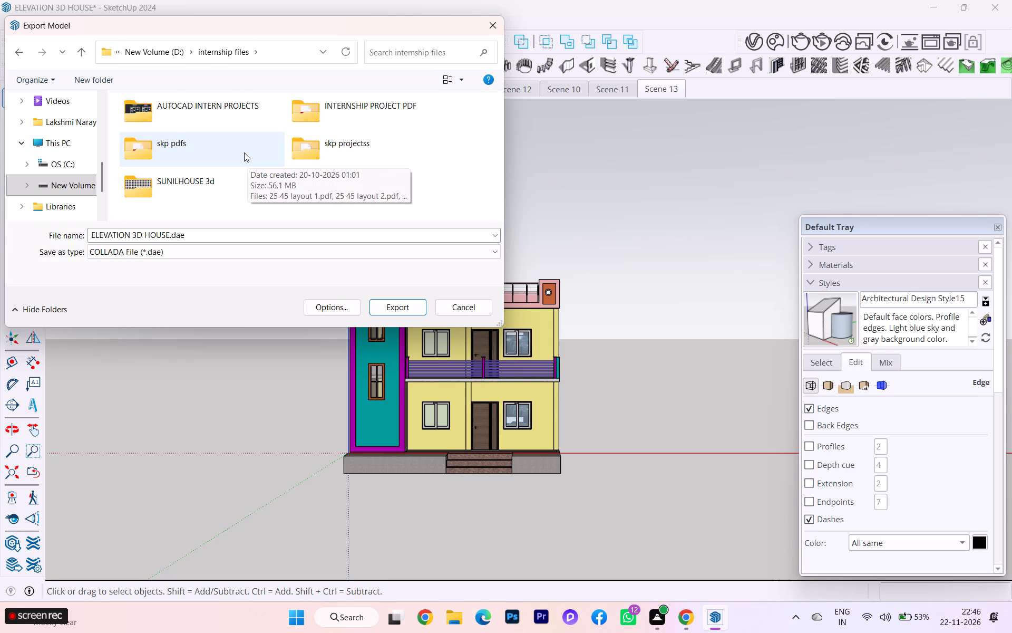
pyautogui.click(400, 311)
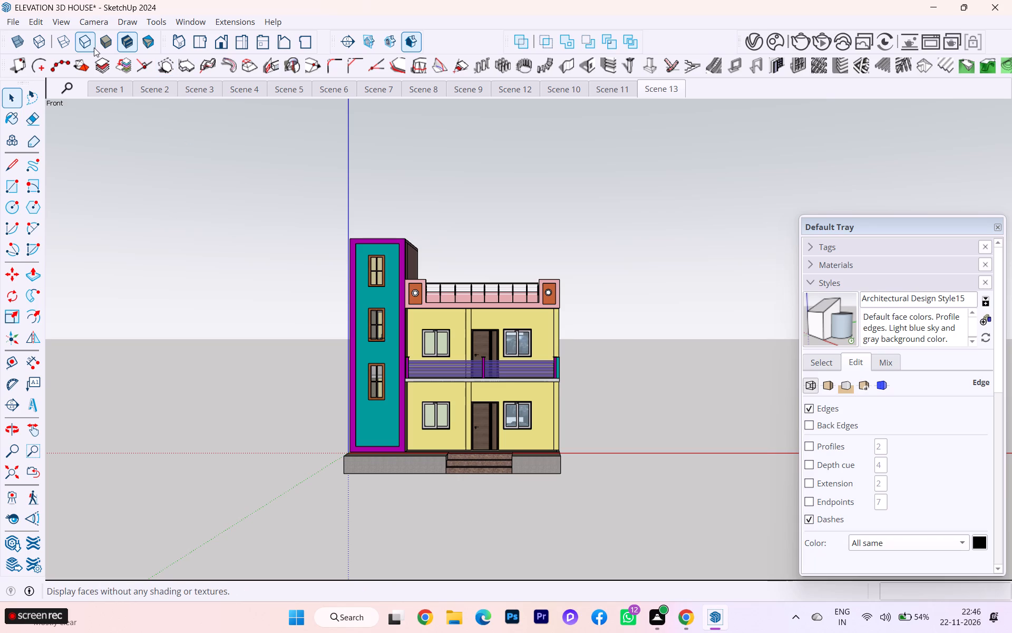
# Save the house model and send it to LayOut, starting the document from an A3 landscape template.
pyautogui.click(106, 197)
pyautogui.scroll(-3, 264, 220)
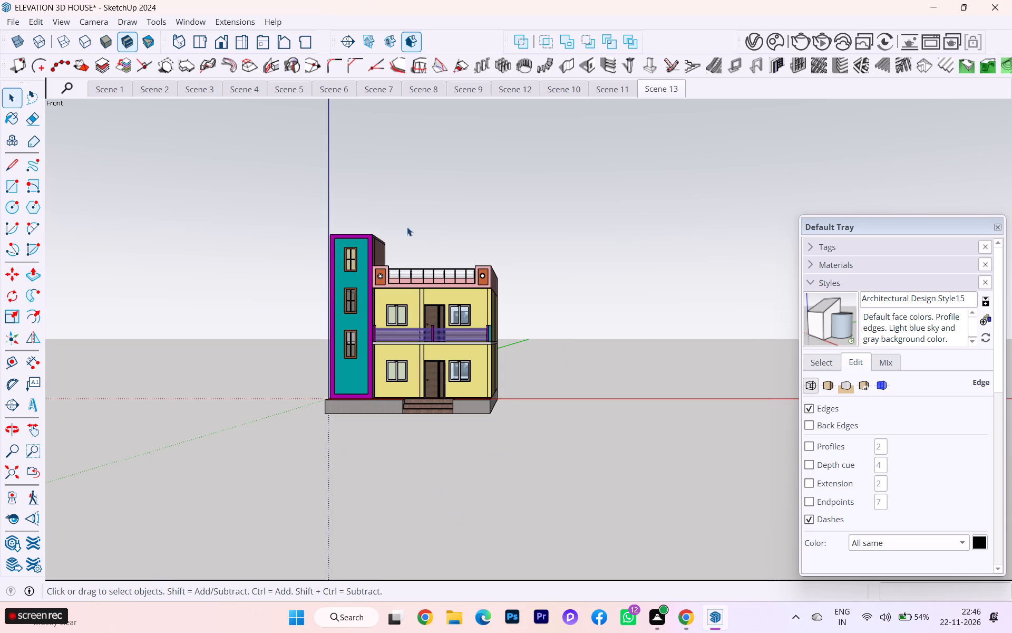
pyautogui.click(12, 21)
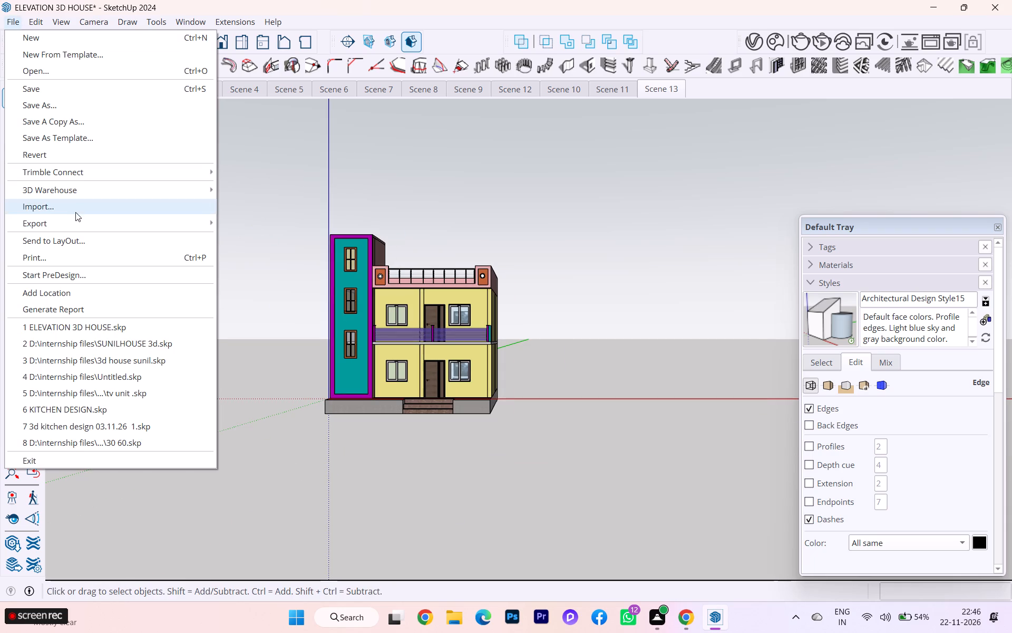
pyautogui.click(64, 245)
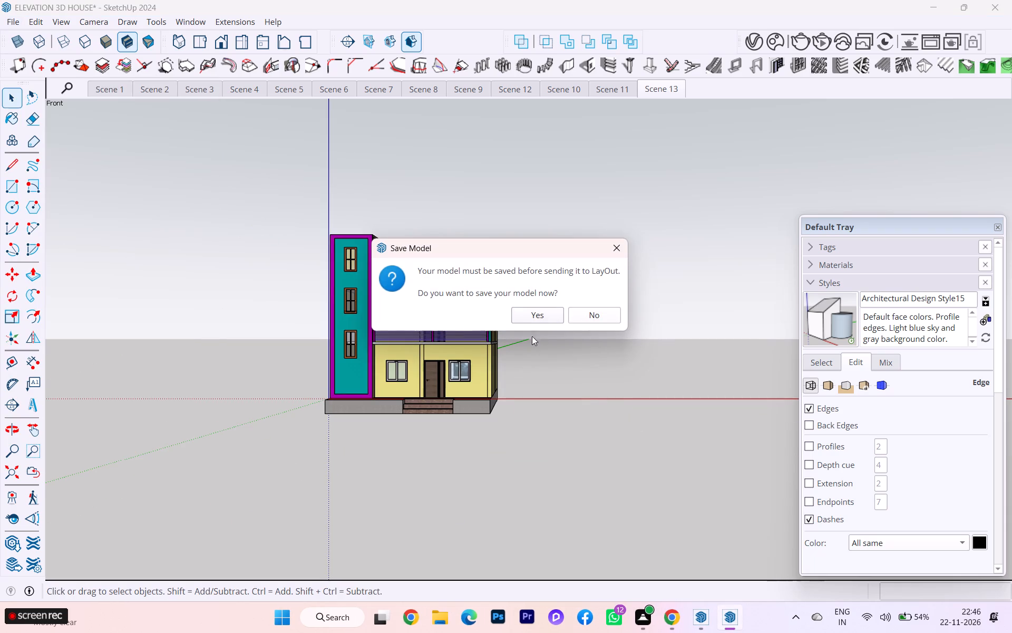
pyautogui.click(546, 315)
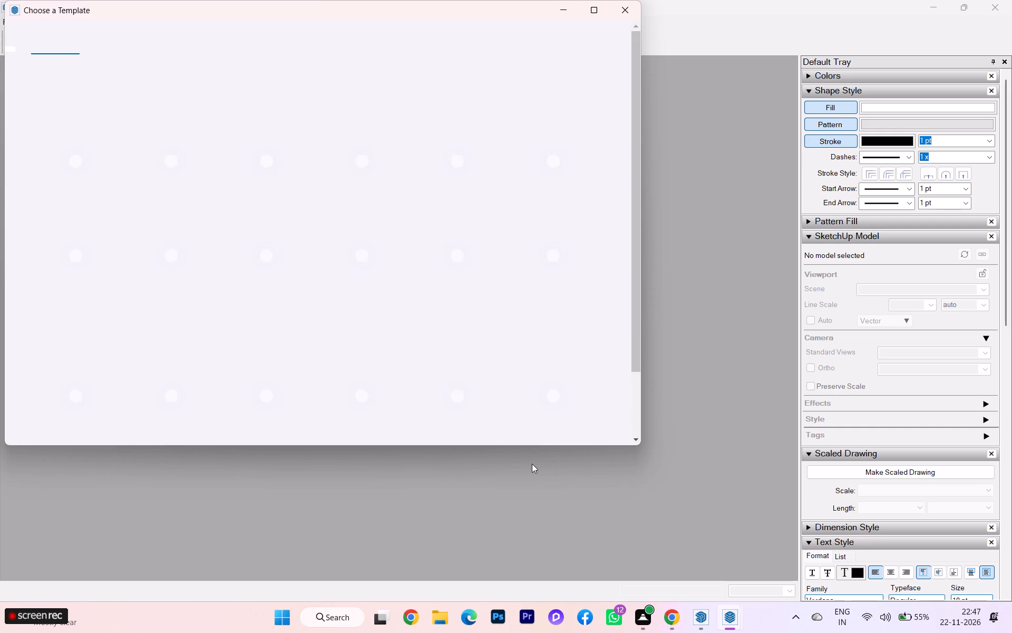
pyautogui.click(101, 384)
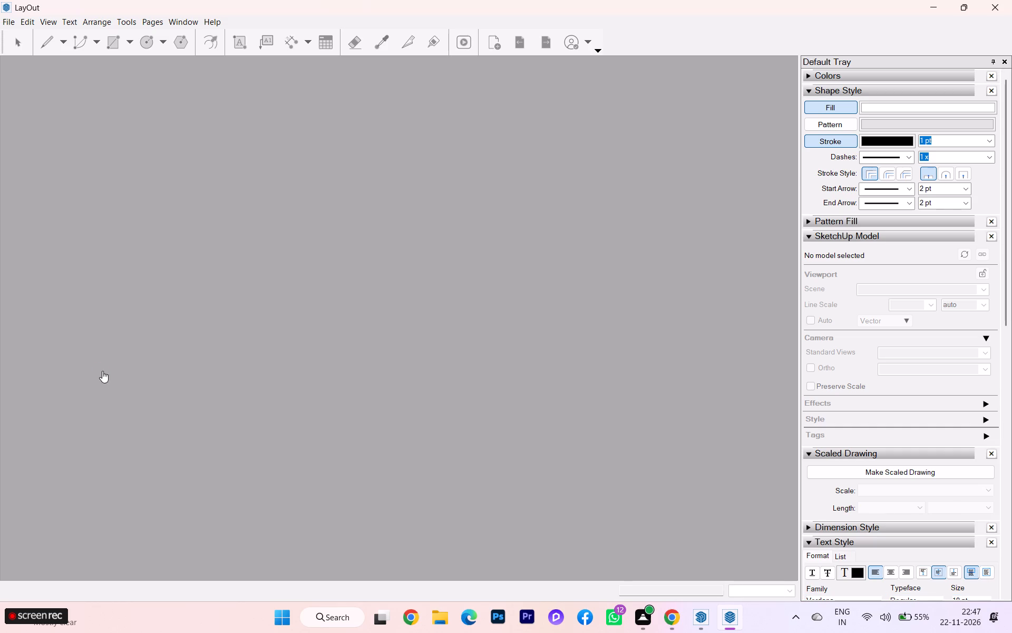
pyautogui.scroll(-1, 574, 398)
pyautogui.scroll(1, 574, 398)
pyautogui.scroll(-1, 574, 398)
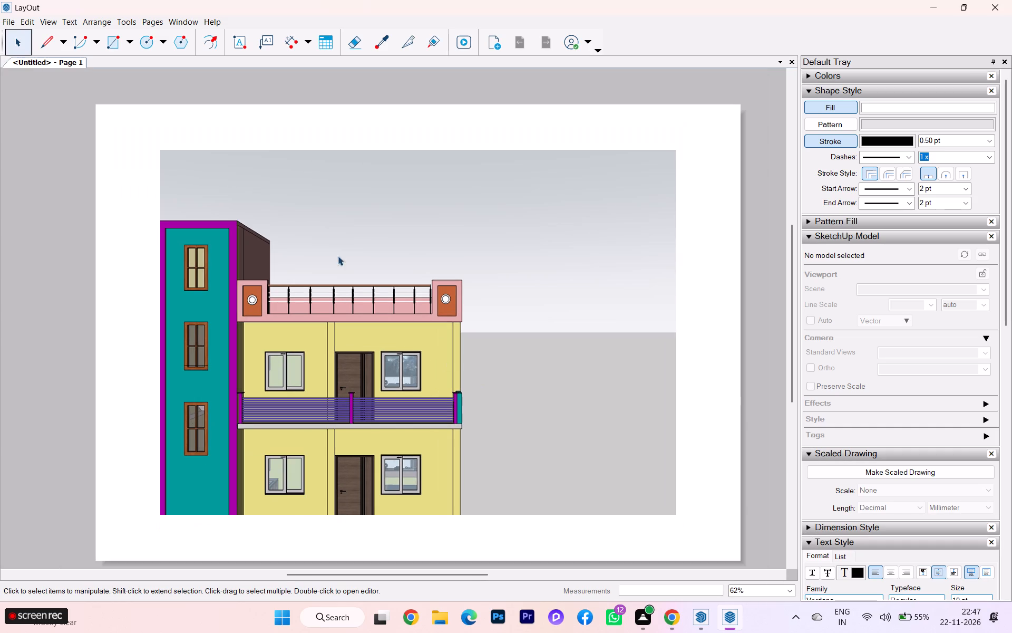
# Set the document's paper size to A0 (841 mm x 1189 mm) in the document setup.
pyautogui.click(13, 18)
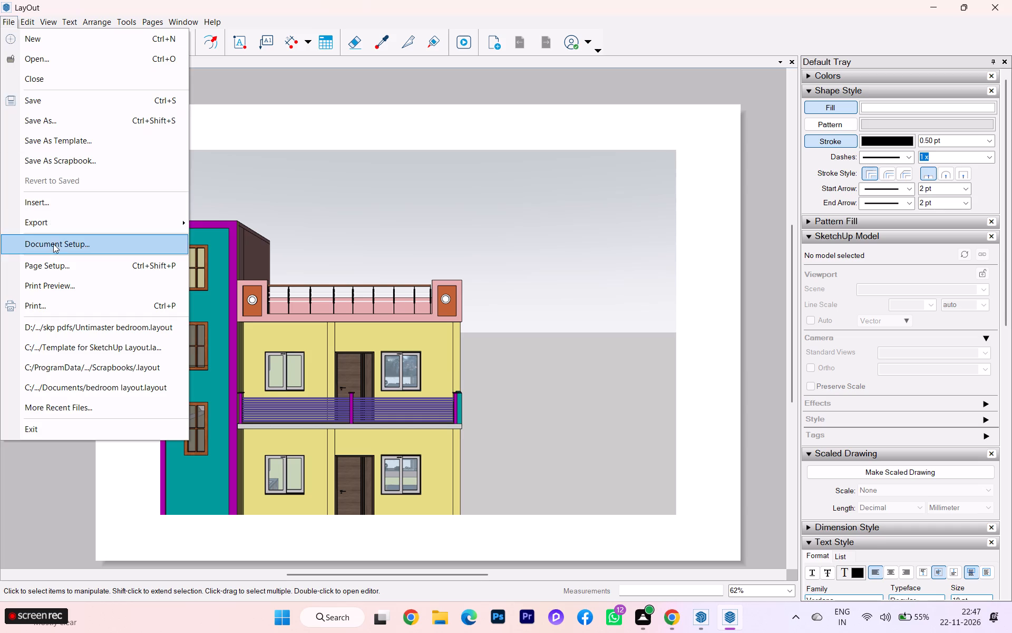
pyautogui.click(53, 244)
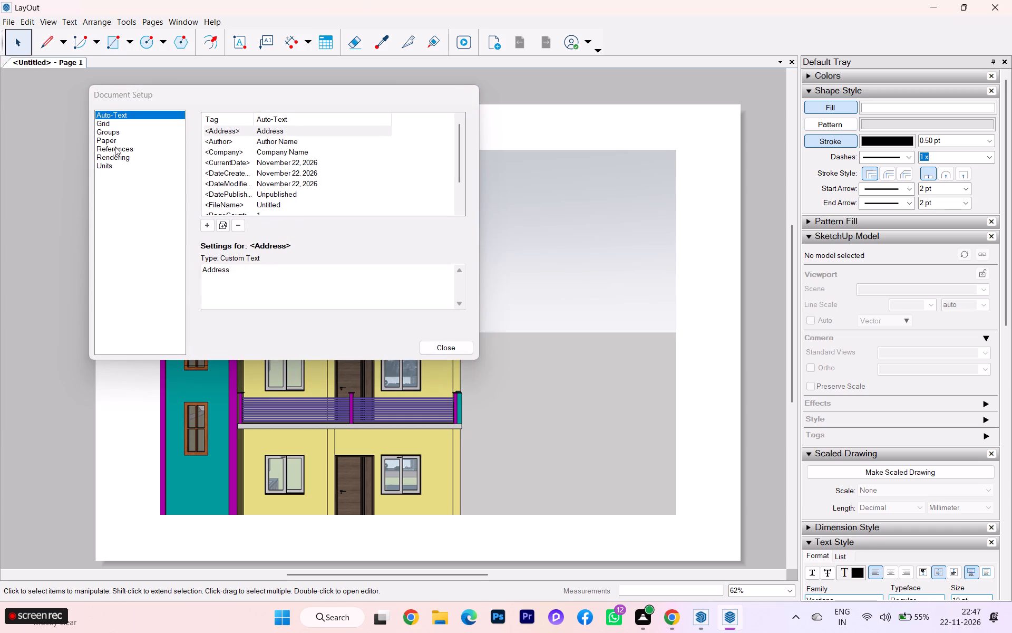
pyautogui.click(113, 141)
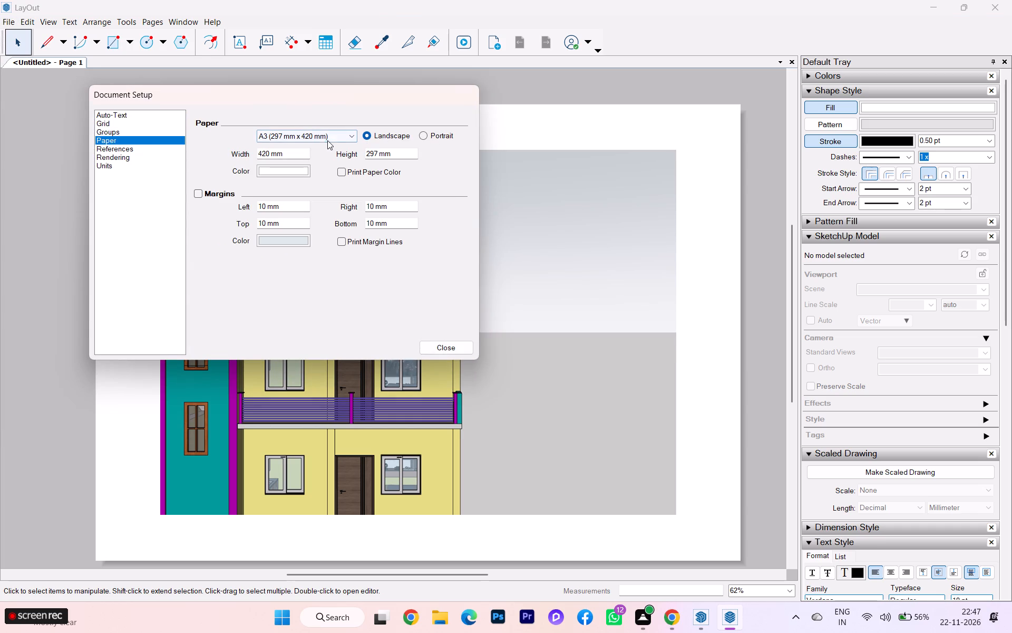
pyautogui.click(328, 139)
pyautogui.scroll(3, 287, 184)
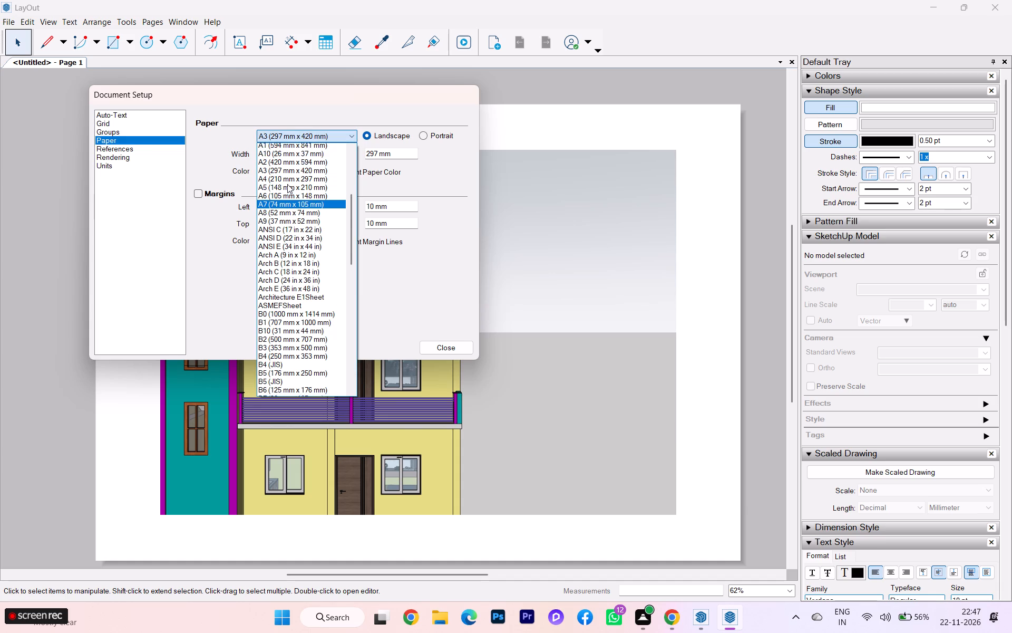
pyautogui.scroll(2, 287, 184)
pyautogui.scroll(-6, 287, 184)
pyautogui.scroll(4, 287, 184)
pyautogui.click(280, 191)
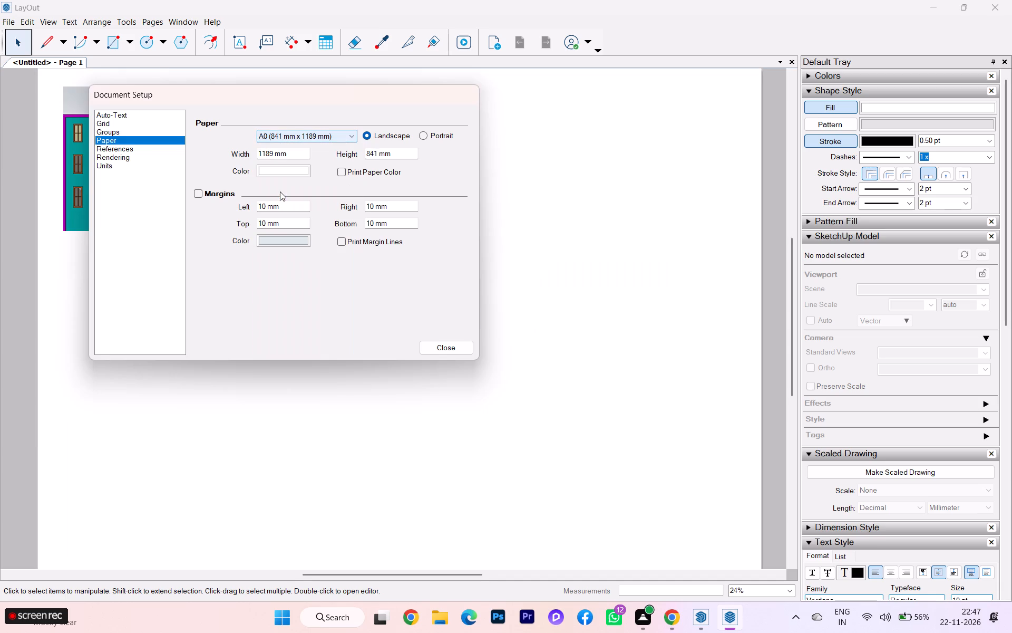
# Set the document's length units to decimal inches and close the document setup.
pyautogui.click(118, 170)
pyautogui.click(111, 168)
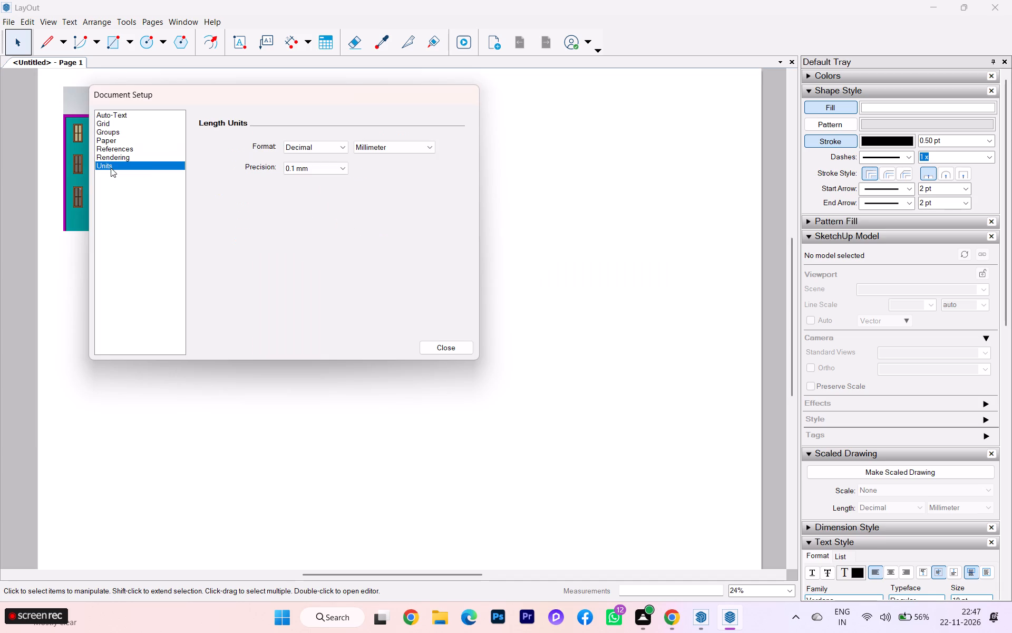
pyautogui.click(382, 149)
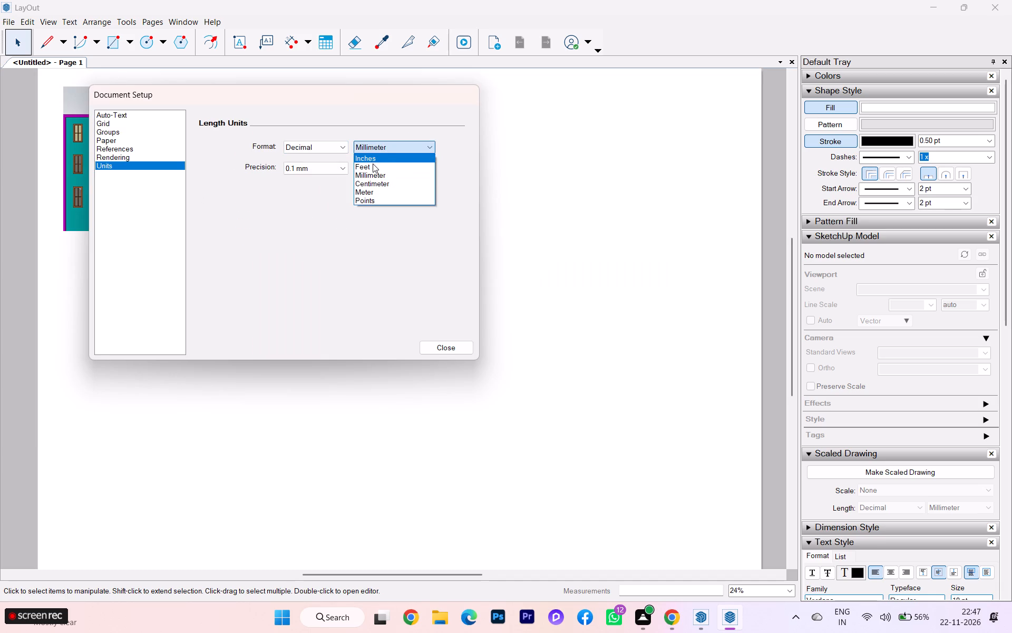
pyautogui.click(370, 158)
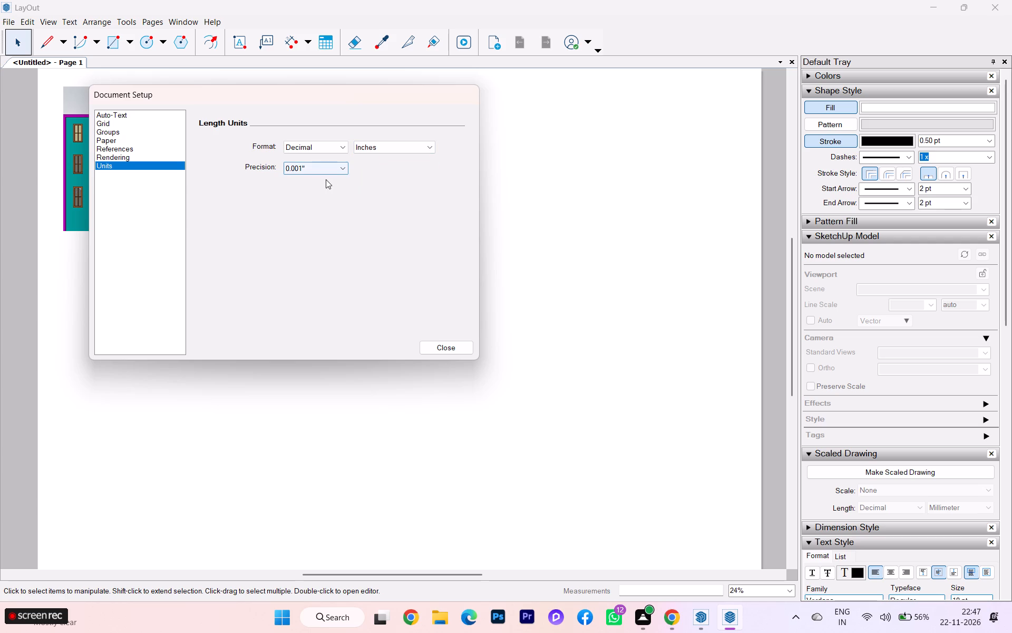
pyautogui.click(455, 344)
# Delete the house model viewport from the A0 page.
pyautogui.scroll(-1, 717, 315)
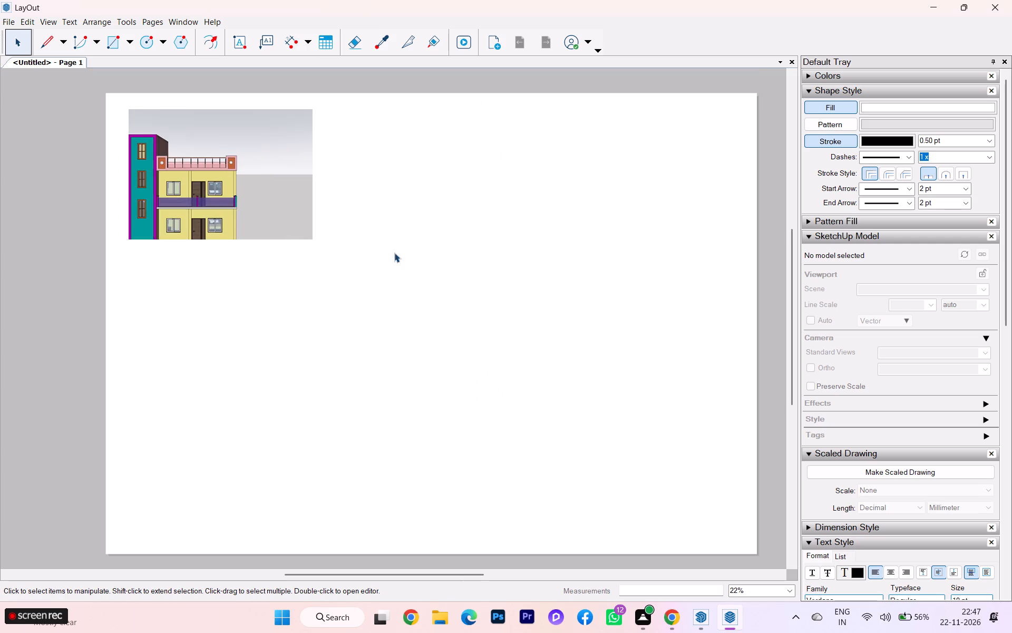
pyautogui.scroll(2, 272, 224)
pyautogui.click(220, 224)
pyautogui.scroll(2, 194, 236)
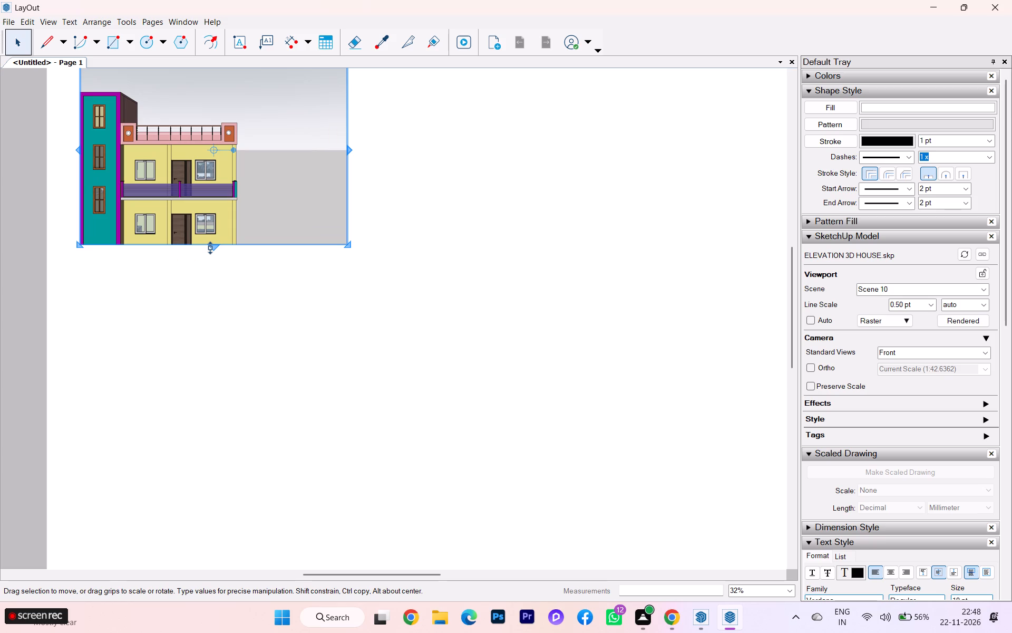
pyautogui.press('Delete')
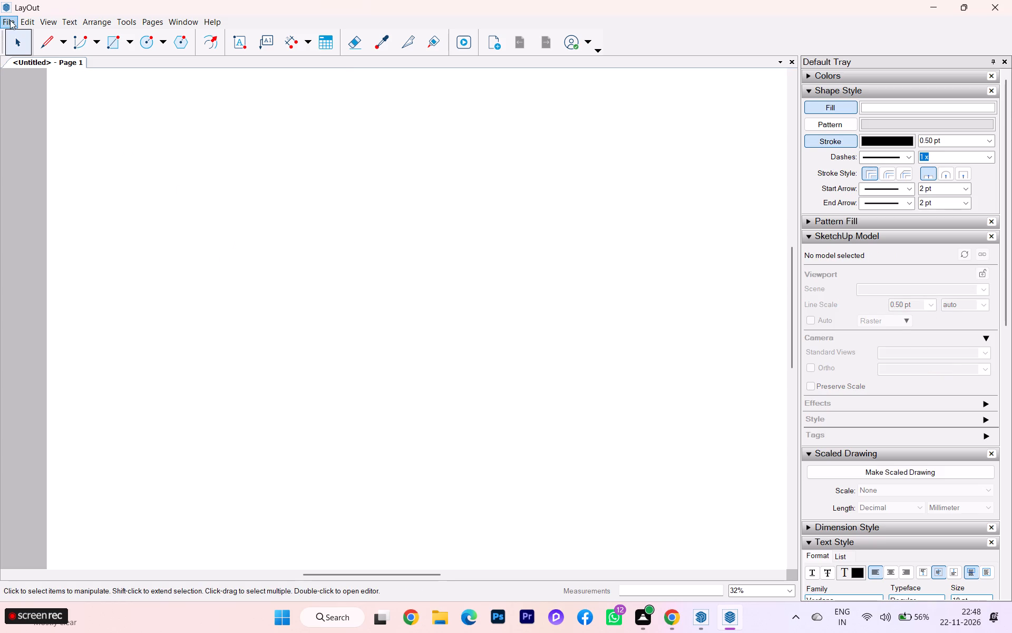
# Switch back to SketchUp and save the house model.
pyautogui.click(10, 20)
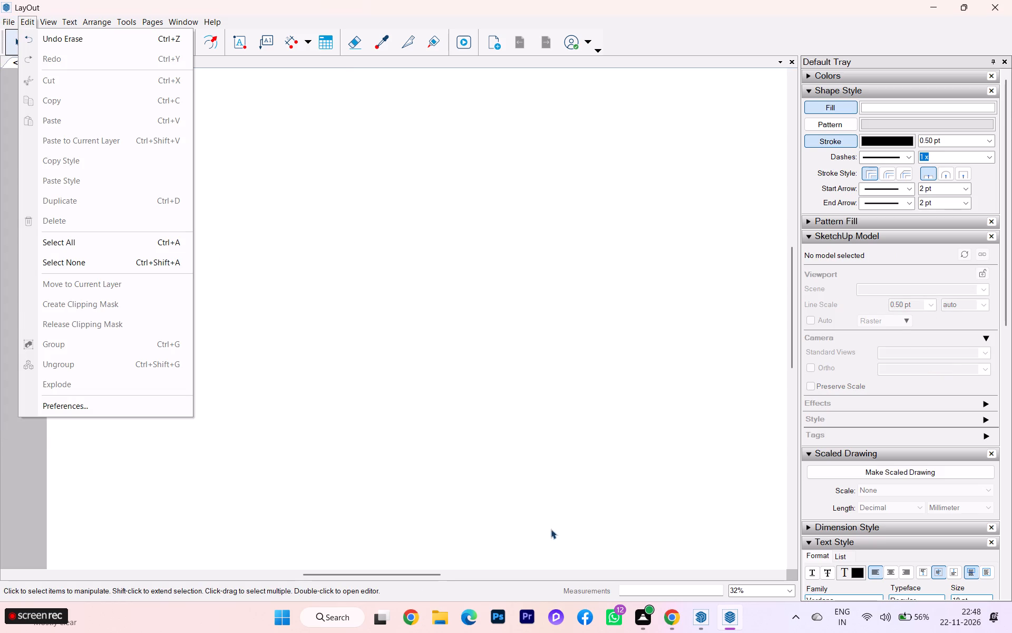
pyautogui.click(697, 556)
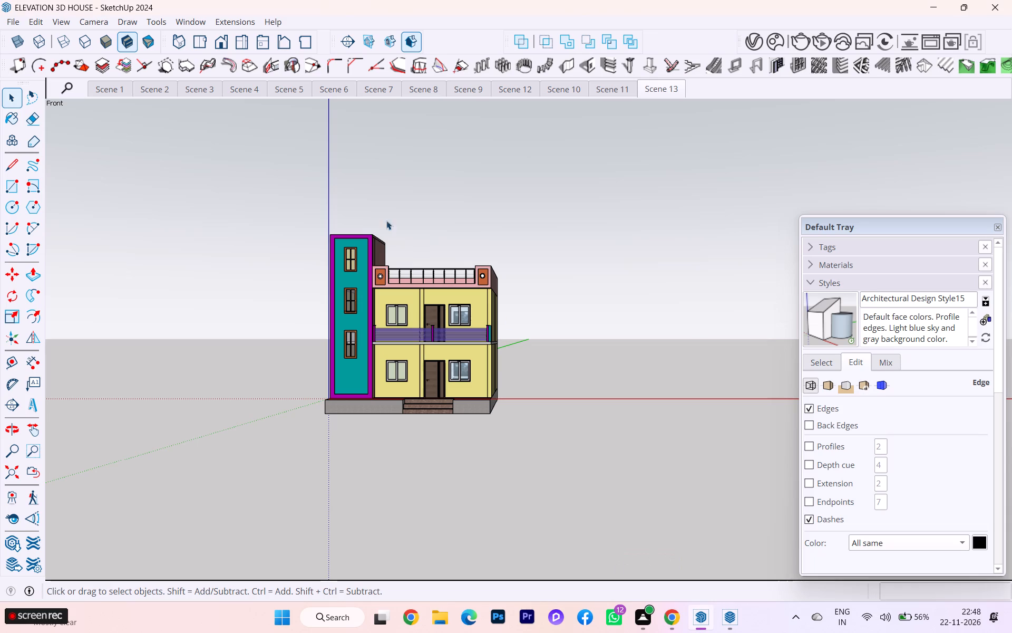
pyautogui.click(16, 22)
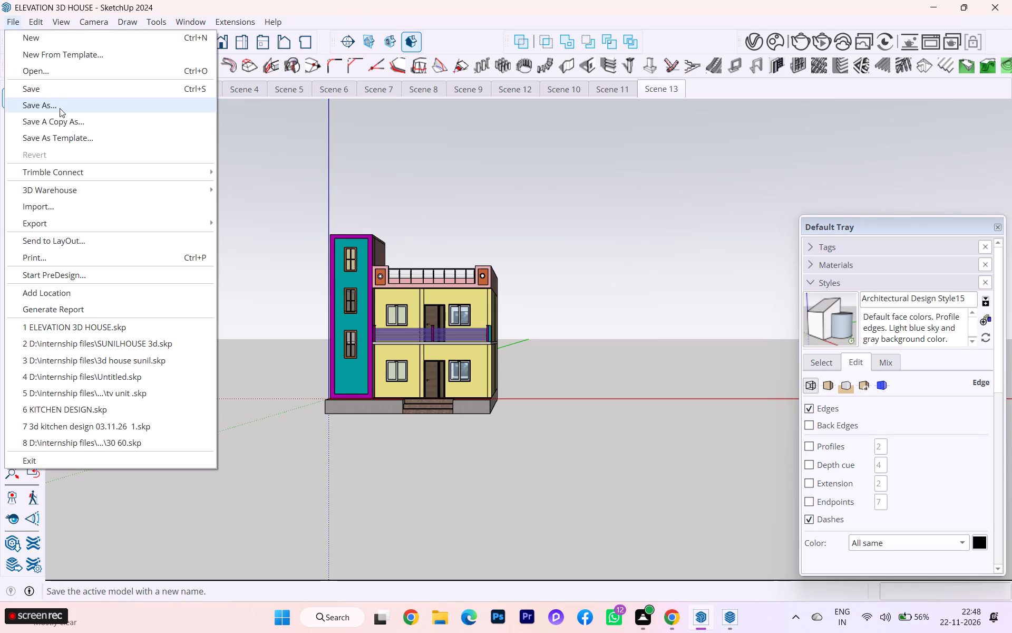
pyautogui.click(55, 93)
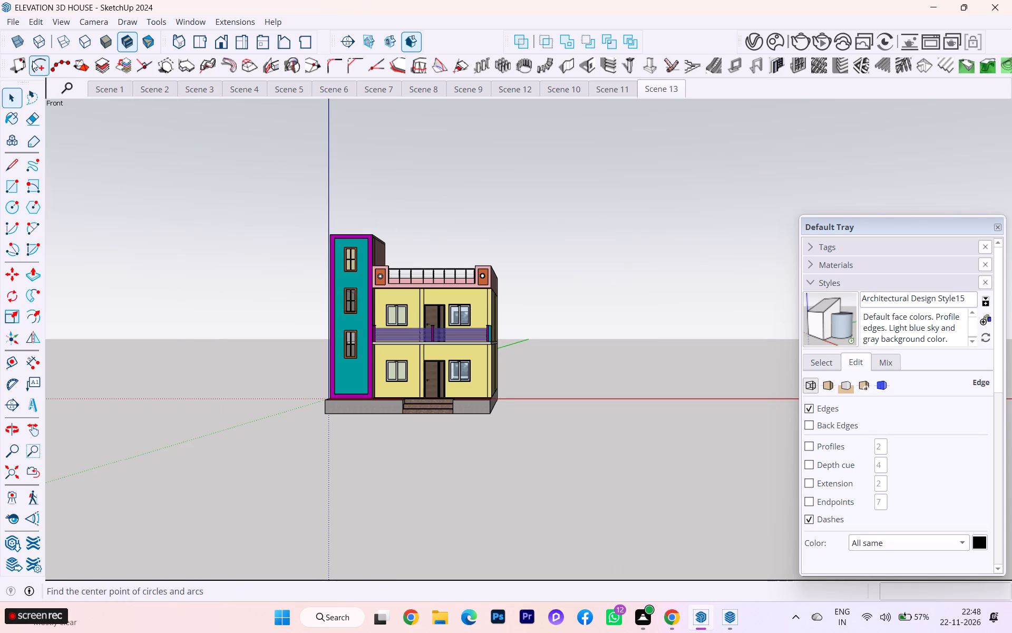
# Save the model under the existing file ELEVATION 3D HOUSE.skp in the internship files folder, replacing that file.
pyautogui.click(13, 21)
pyautogui.click(55, 105)
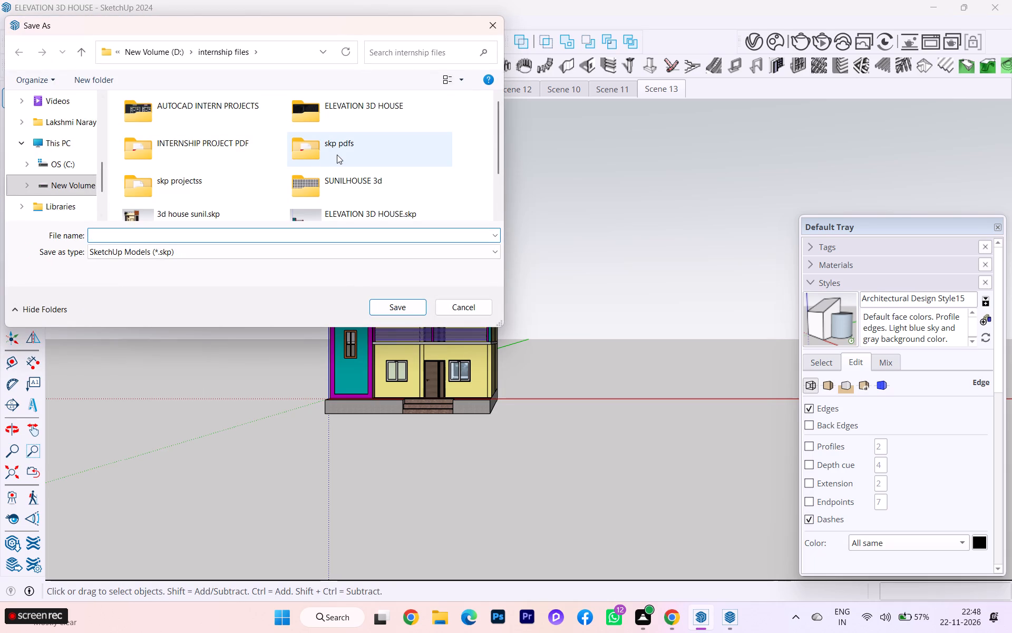
pyautogui.click(210, 180)
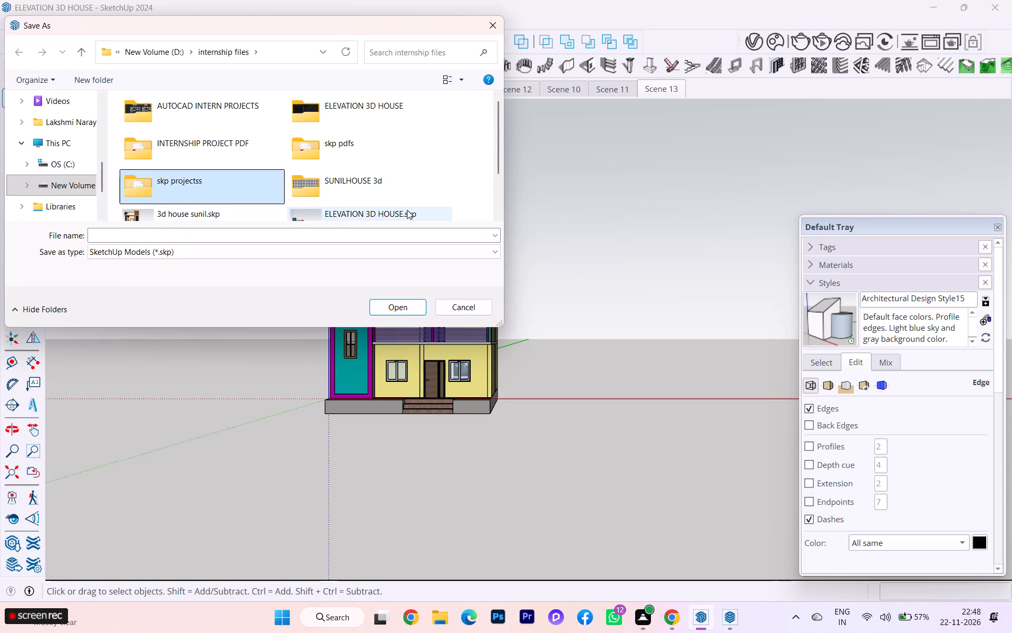
pyautogui.scroll(-1, 407, 210)
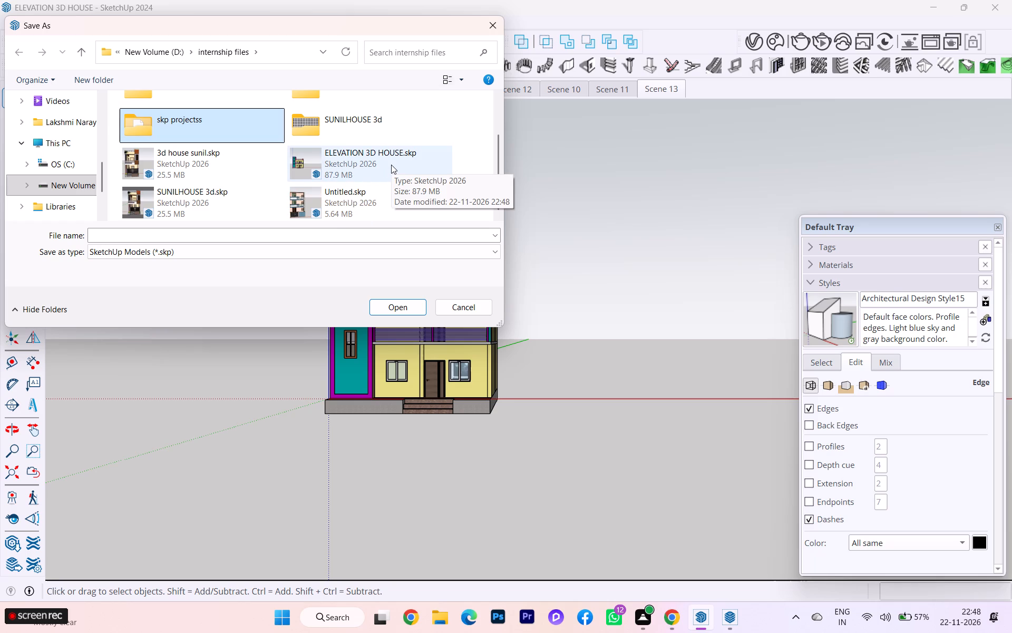
pyautogui.click(361, 174)
pyautogui.click(397, 311)
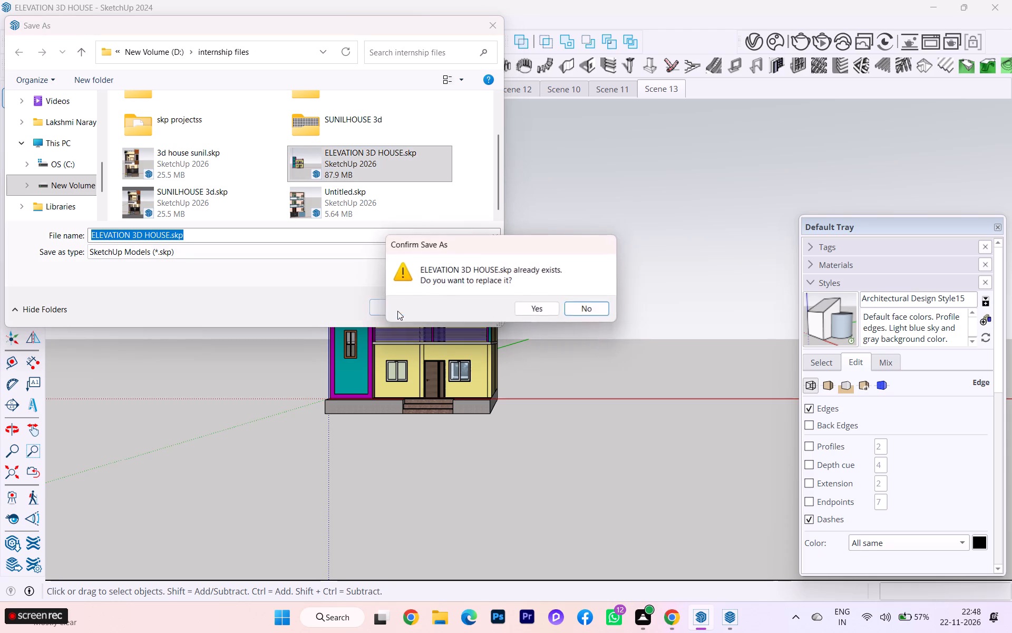
pyautogui.click(532, 309)
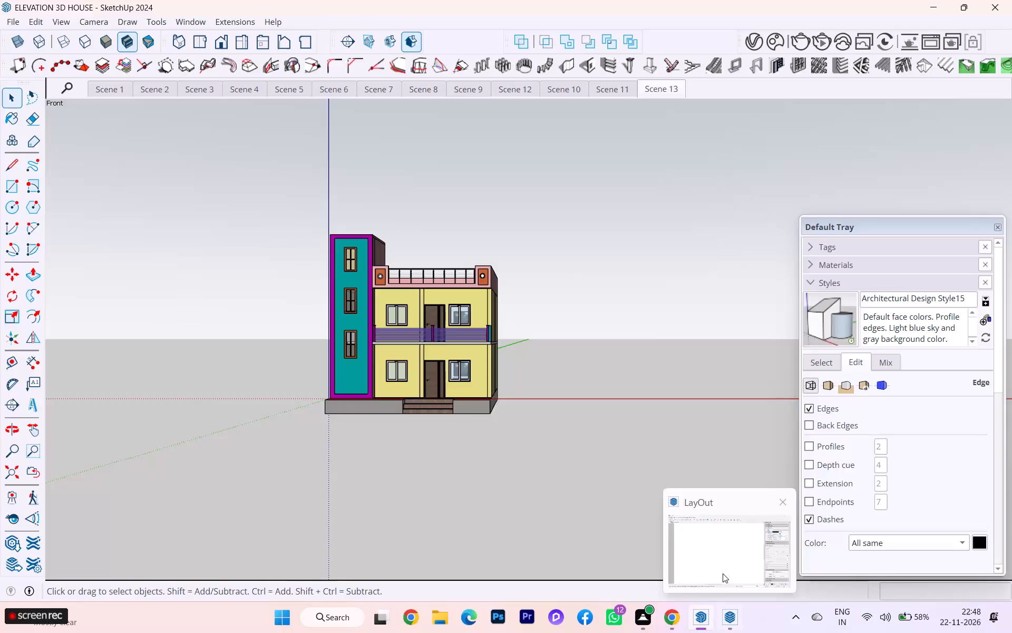
# Switch to LayOut and insert ELEVATION 3D HOUSE.skp from the internship files folder onto the A0 page.
pyautogui.click(723, 573)
pyautogui.click(5, 21)
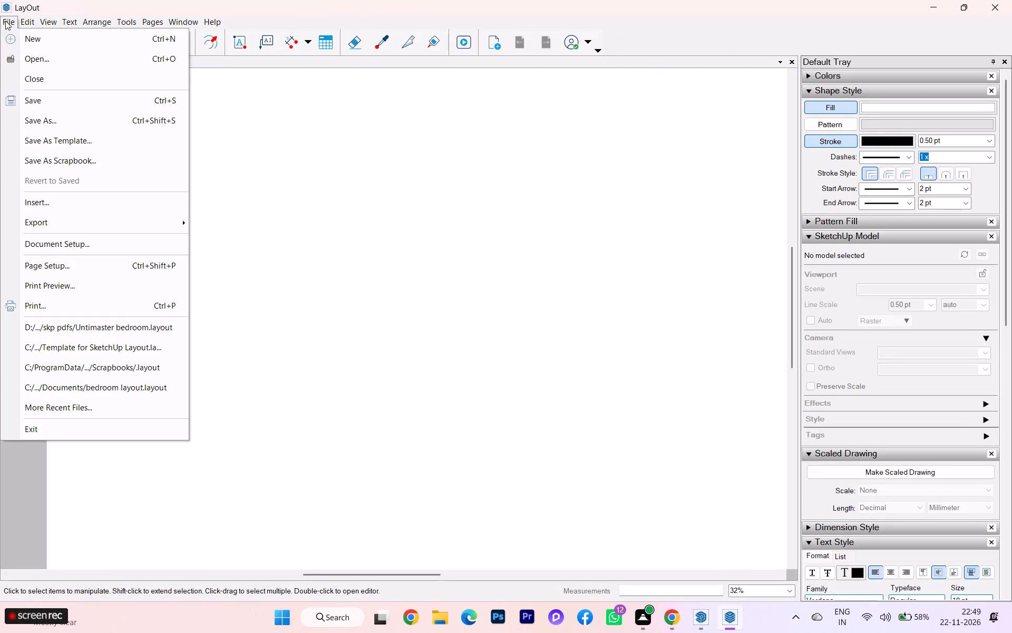
pyautogui.click(38, 200)
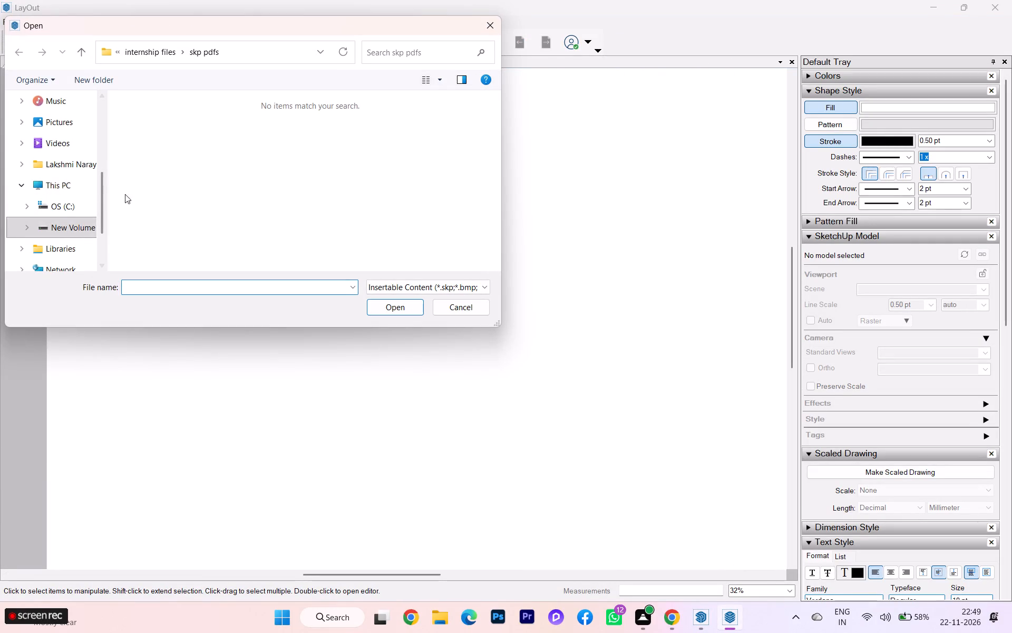
pyautogui.click(157, 53)
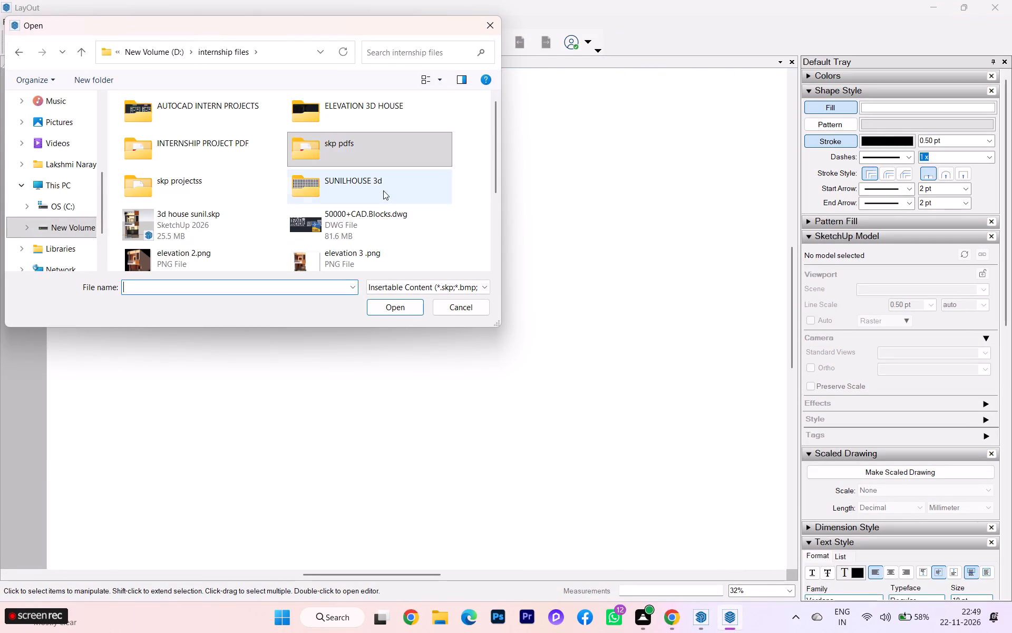
pyautogui.scroll(-1, 302, 241)
pyautogui.click(196, 202)
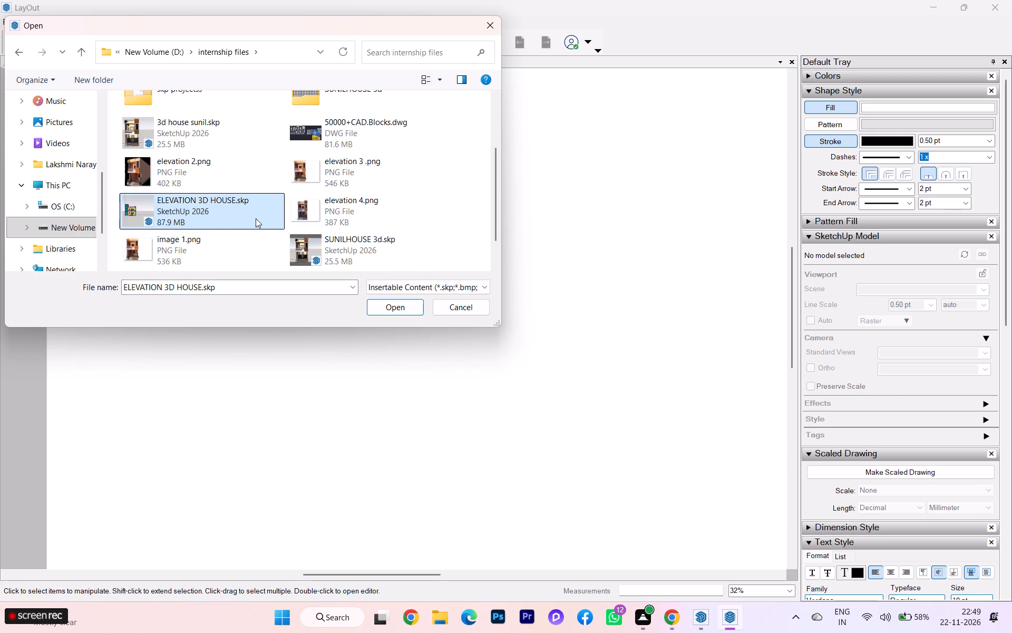
pyautogui.click(405, 312)
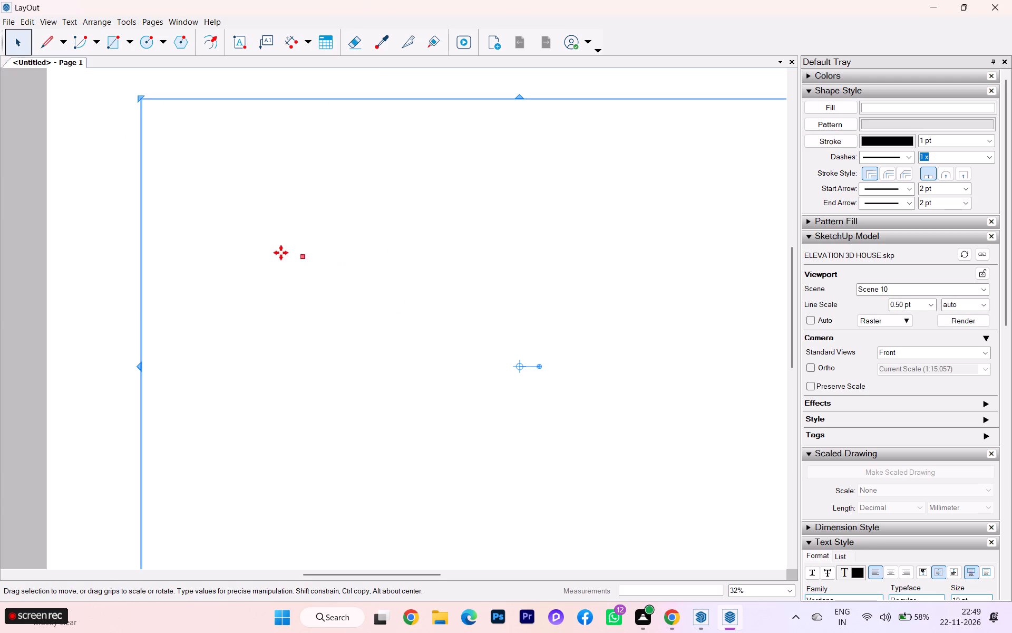
pyautogui.scroll(-5, 194, 227)
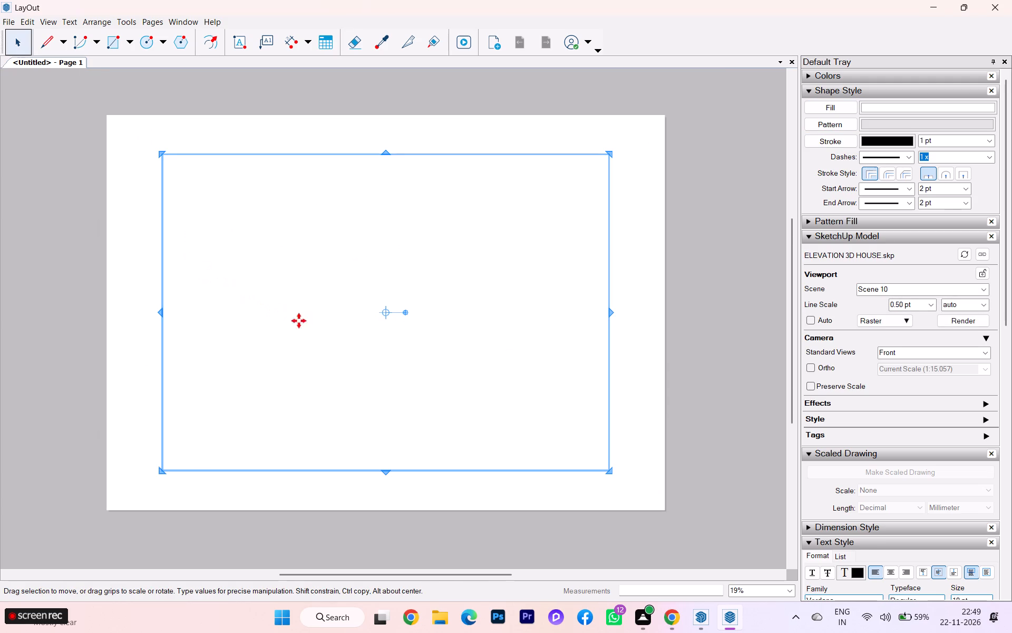
# Widen the inserted model viewport by stretching its upper-left corner toward the page's left edge.
pyautogui.click(317, 322)
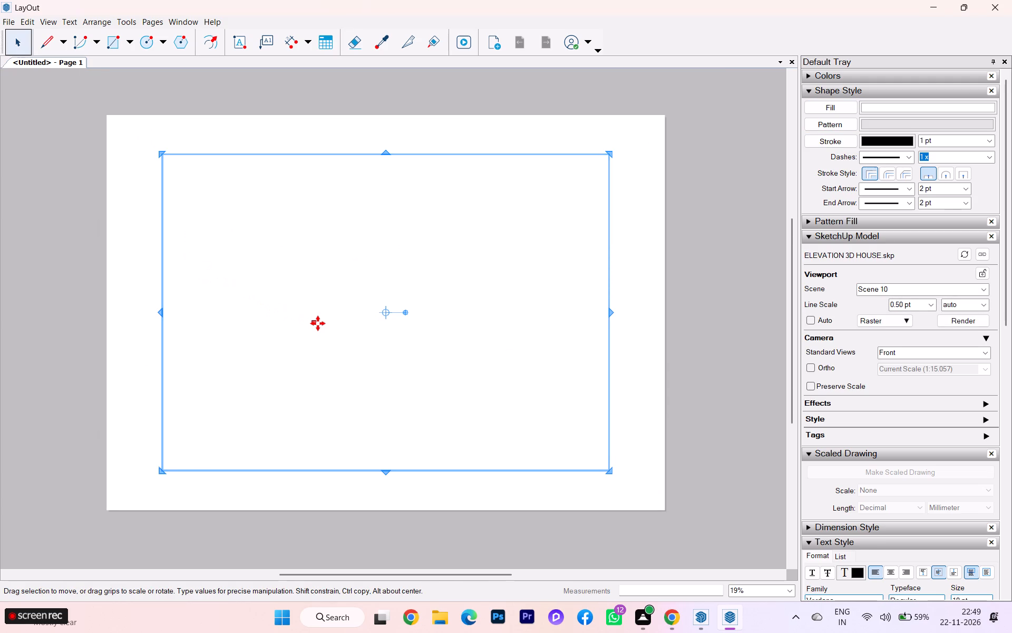
pyautogui.click(317, 322)
pyautogui.scroll(-1, 317, 322)
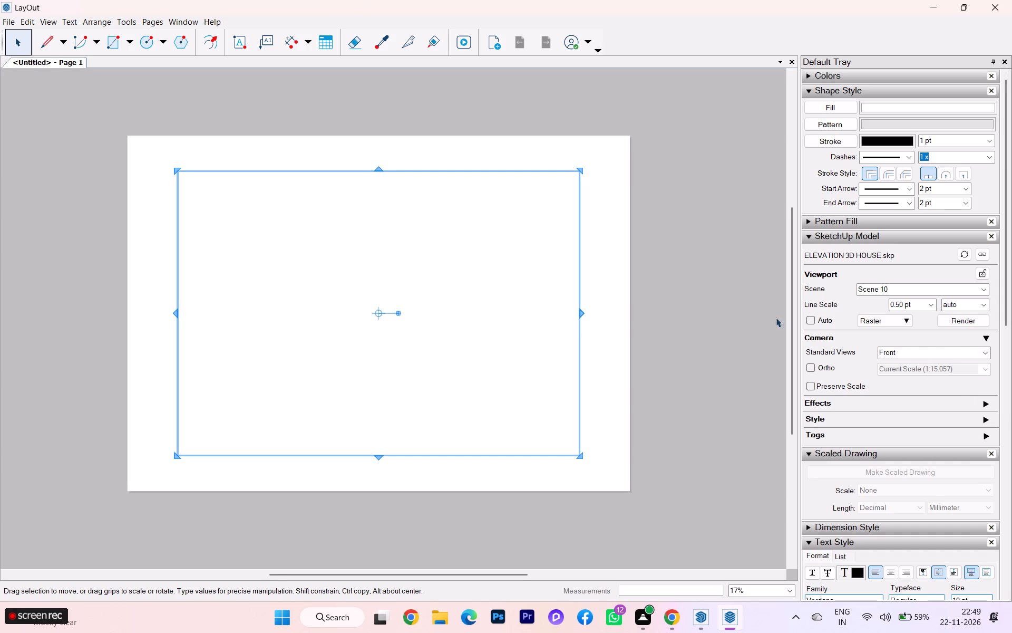
pyautogui.moveTo(176, 171); pyautogui.dragTo(154, 149)
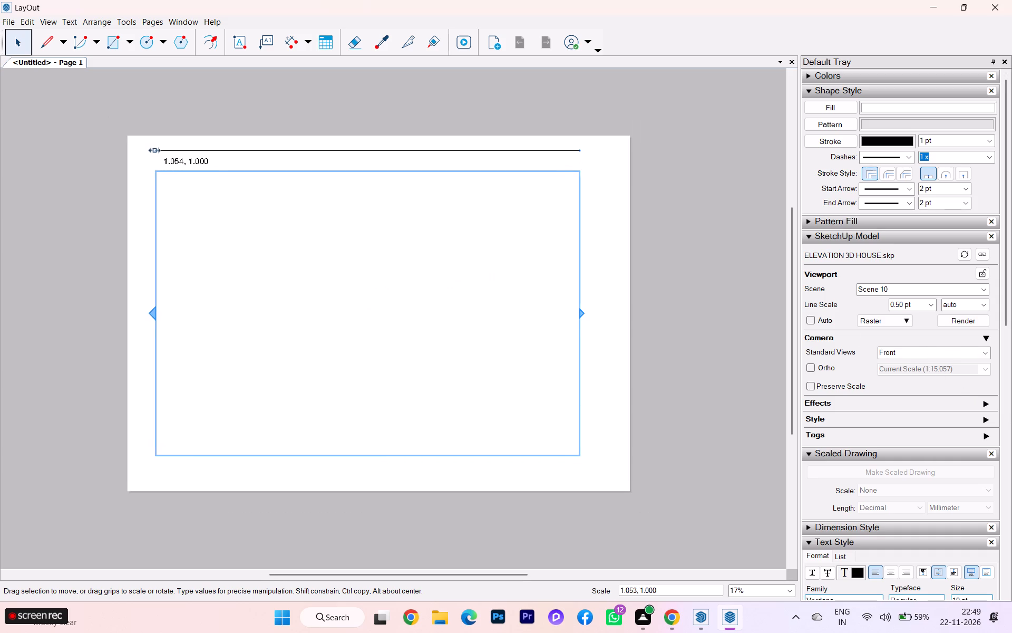
pyautogui.moveTo(154, 149); pyautogui.dragTo(141, 141)
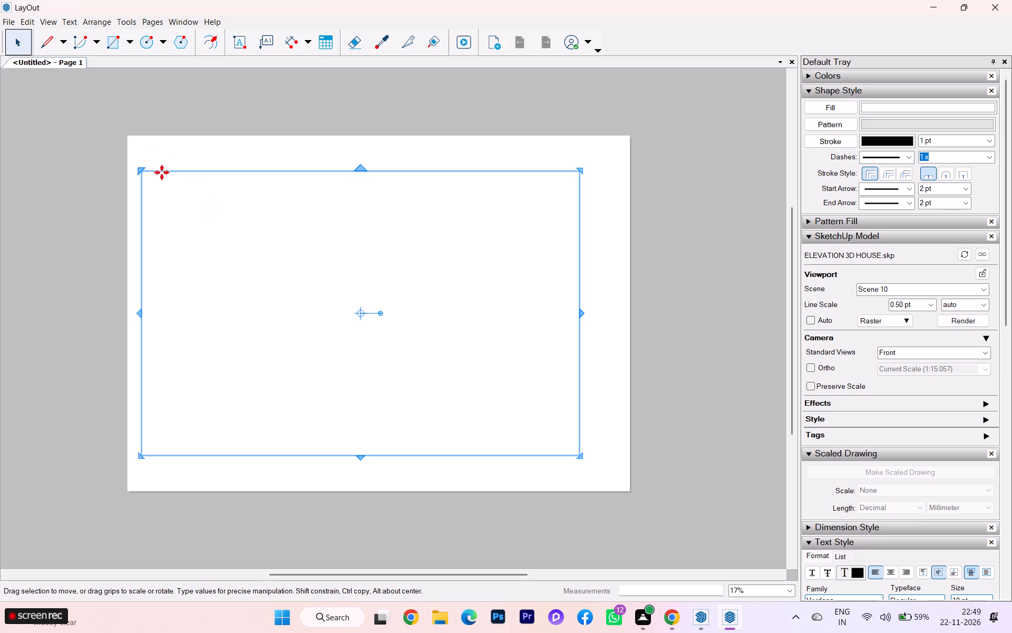
# Adjust the camera inside the viewport so the whole front elevation of the house fits, and leave viewport editing.
pyautogui.scroll(2, 173, 193)
pyautogui.doubleClick(396, 340)
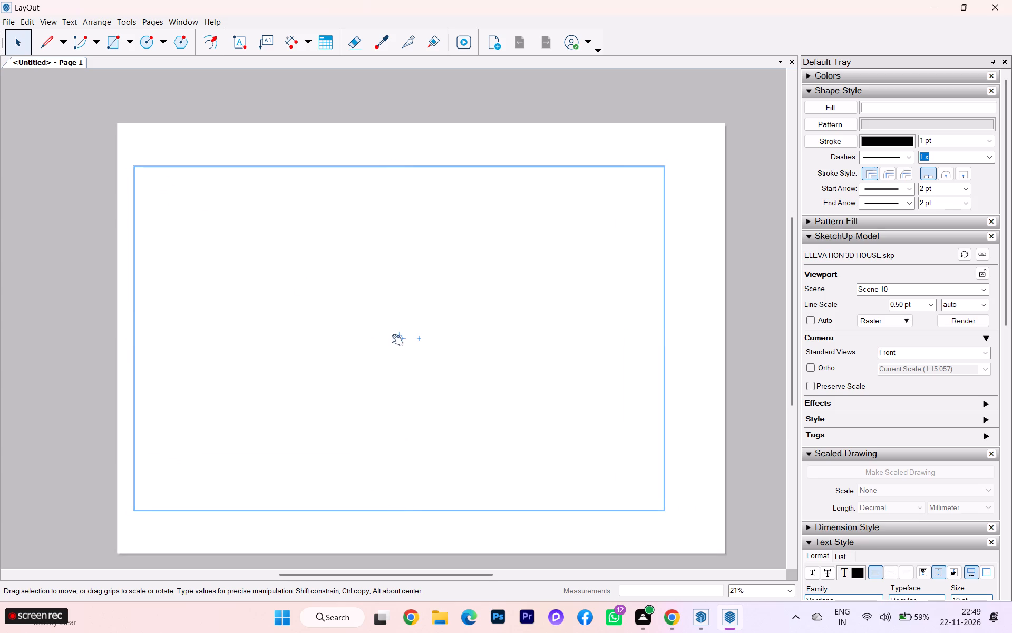
pyautogui.scroll(-6, 396, 342)
pyautogui.scroll(2, 397, 342)
pyautogui.scroll(-3, 397, 342)
pyautogui.scroll(4, 397, 342)
pyautogui.scroll(-2, 397, 342)
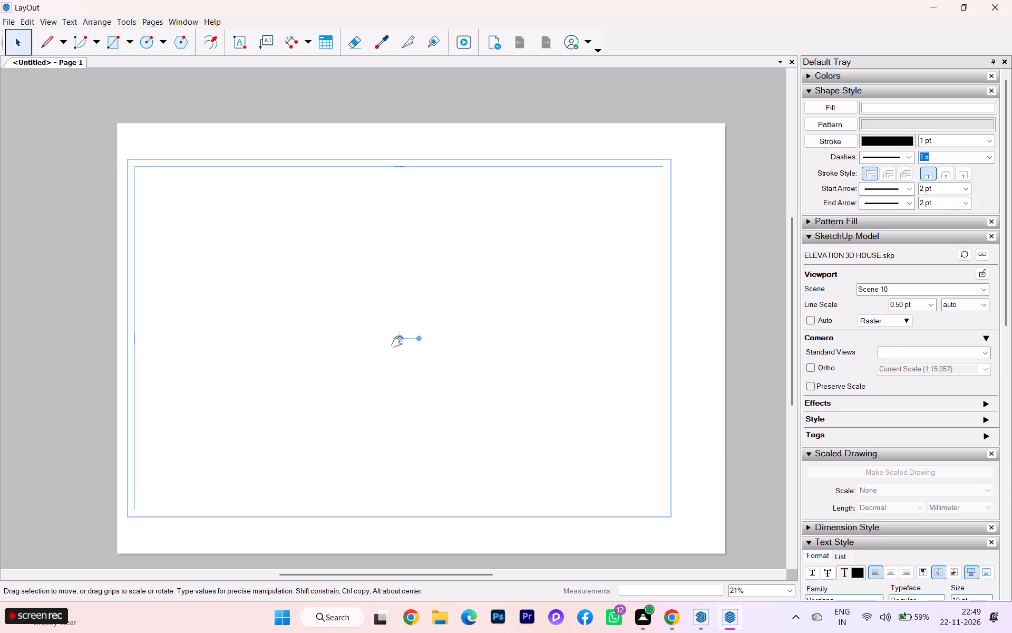
pyautogui.scroll(-2, 397, 342)
pyautogui.scroll(2, 397, 342)
pyautogui.scroll(-2, 397, 343)
pyautogui.scroll(3, 396, 345)
pyautogui.scroll(-2, 399, 343)
pyautogui.scroll(8, 399, 343)
pyautogui.click(787, 594)
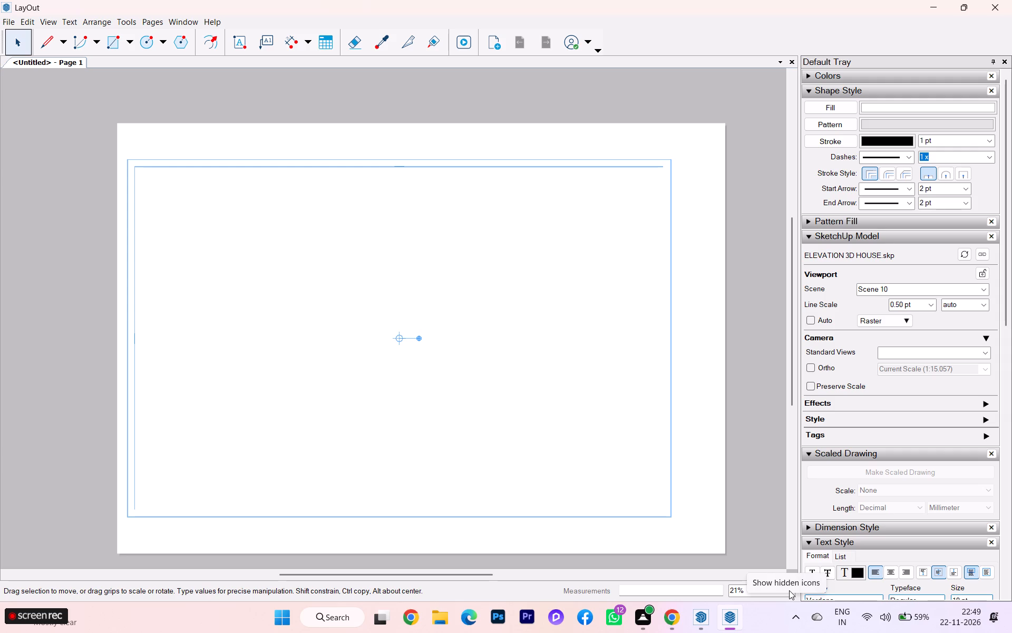
pyautogui.click(787, 599)
pyautogui.click(789, 594)
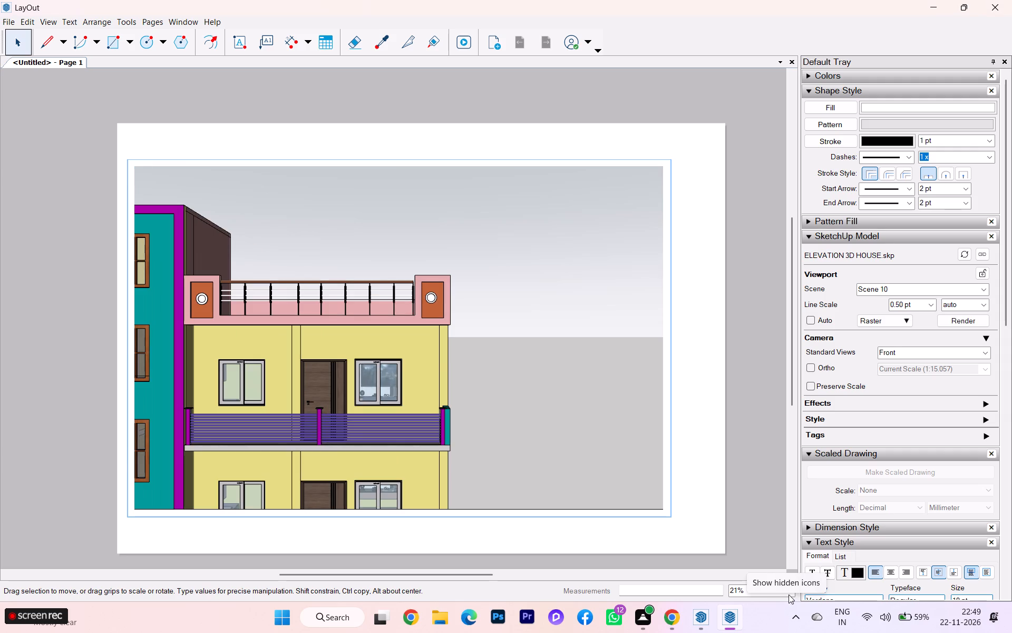
pyautogui.scroll(-5, 439, 364)
pyautogui.scroll(-6, 304, 330)
pyautogui.scroll(4, 329, 389)
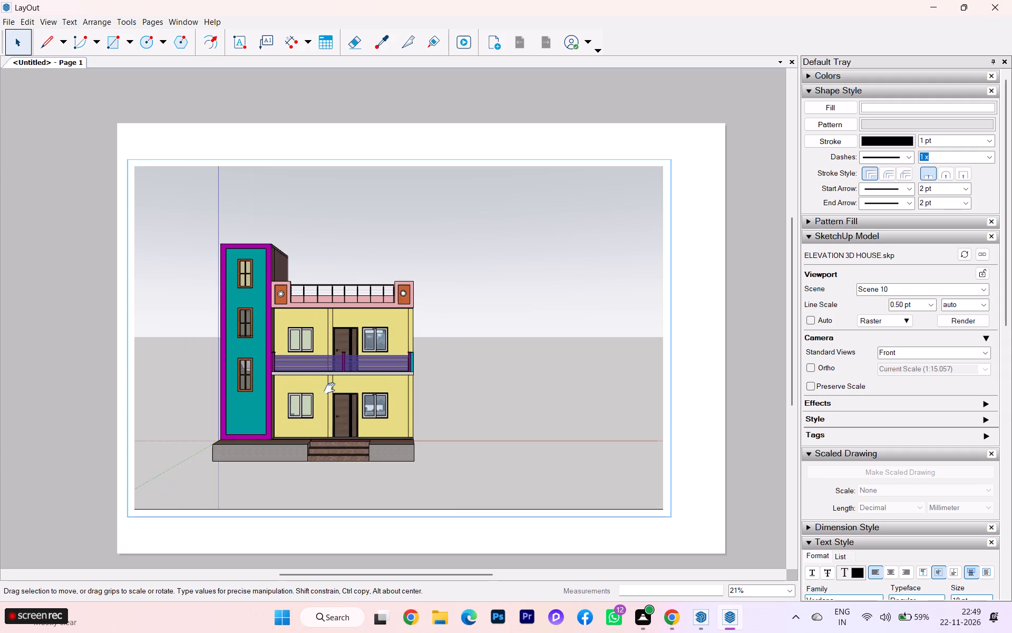
pyautogui.scroll(4, 252, 403)
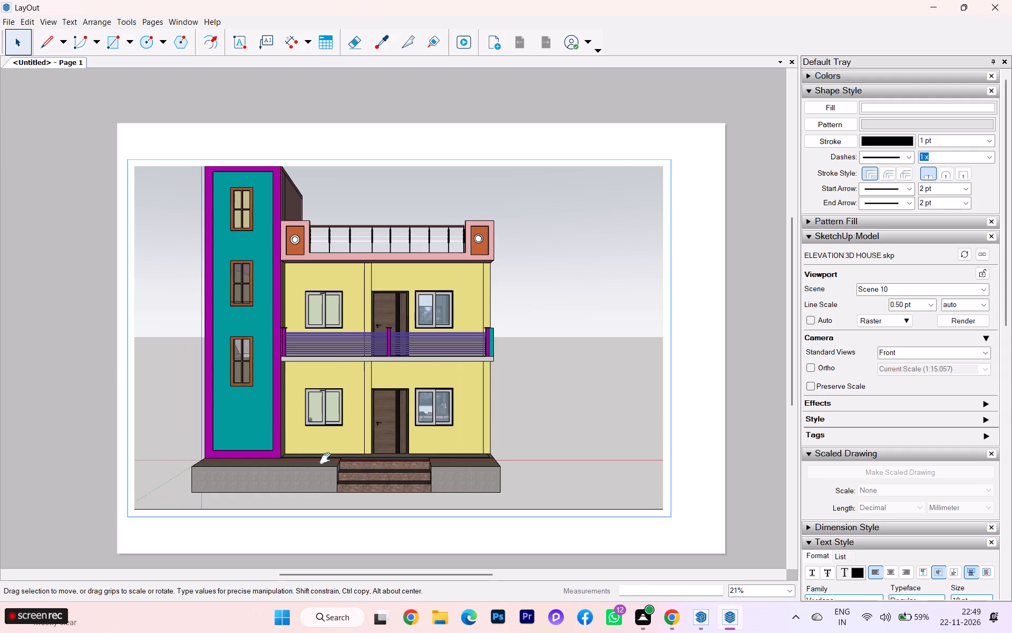
pyautogui.click(325, 458)
pyautogui.click(290, 518)
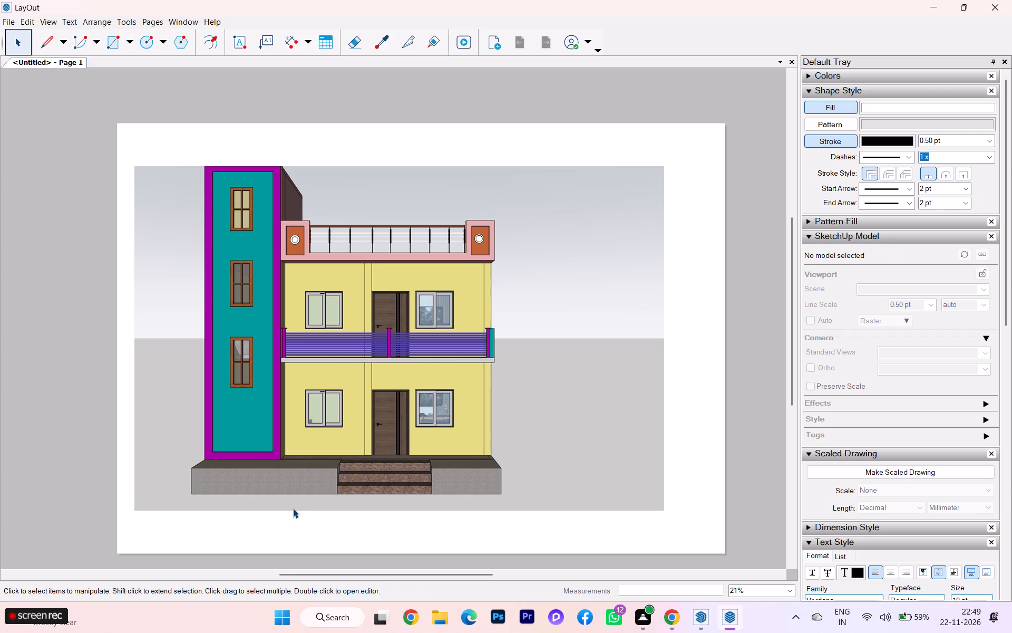
pyautogui.click(286, 513)
pyautogui.click(286, 503)
pyautogui.click(281, 512)
pyautogui.click(289, 477)
# Shrink the house viewport from its right and bottom edges to roughly half the page width.
pyautogui.click(521, 464)
pyautogui.click(475, 414)
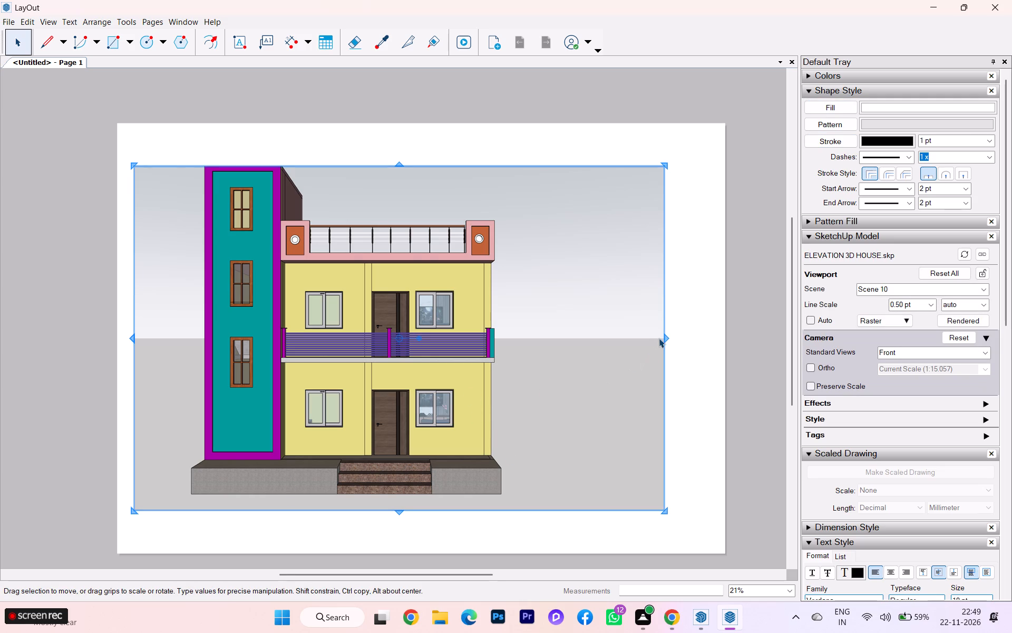
pyautogui.moveTo(665, 337); pyautogui.dragTo(416, 278)
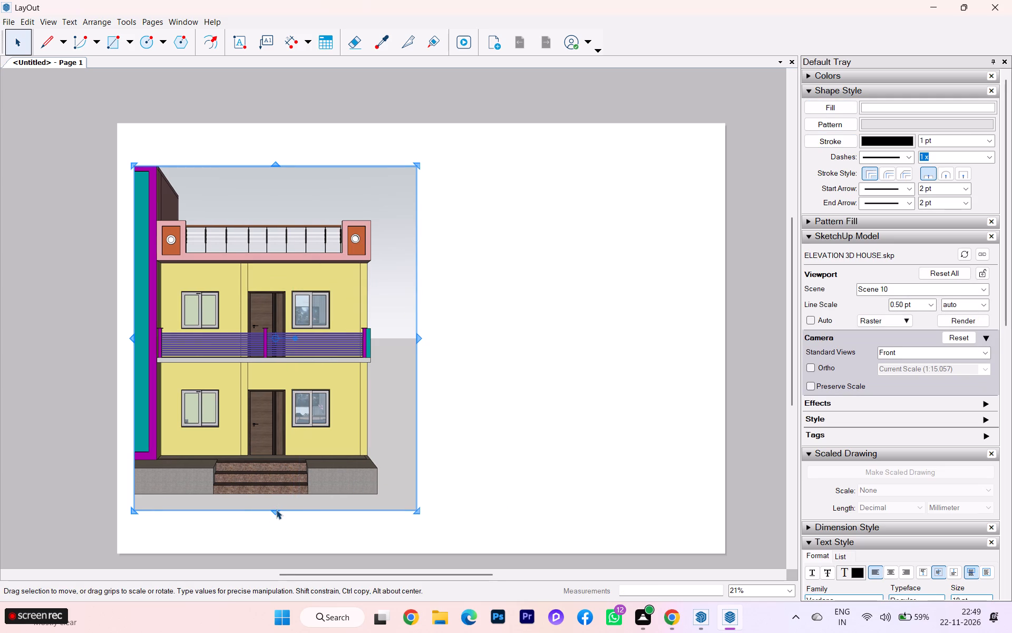
pyautogui.moveTo(270, 513); pyautogui.dragTo(271, 428)
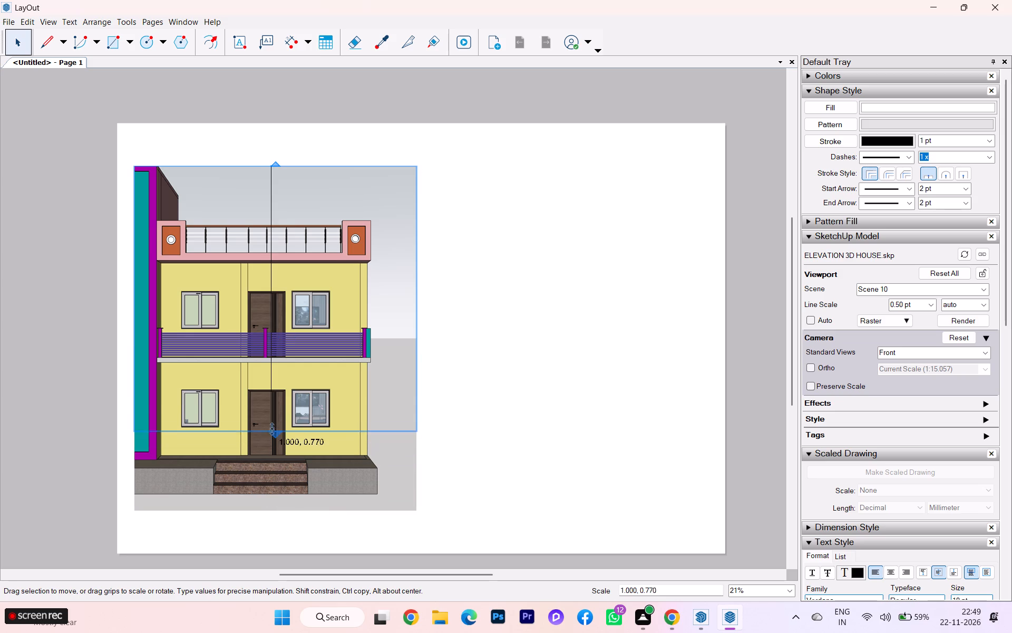
pyautogui.moveTo(271, 428); pyautogui.dragTo(273, 402)
pyautogui.scroll(4, 126, 168)
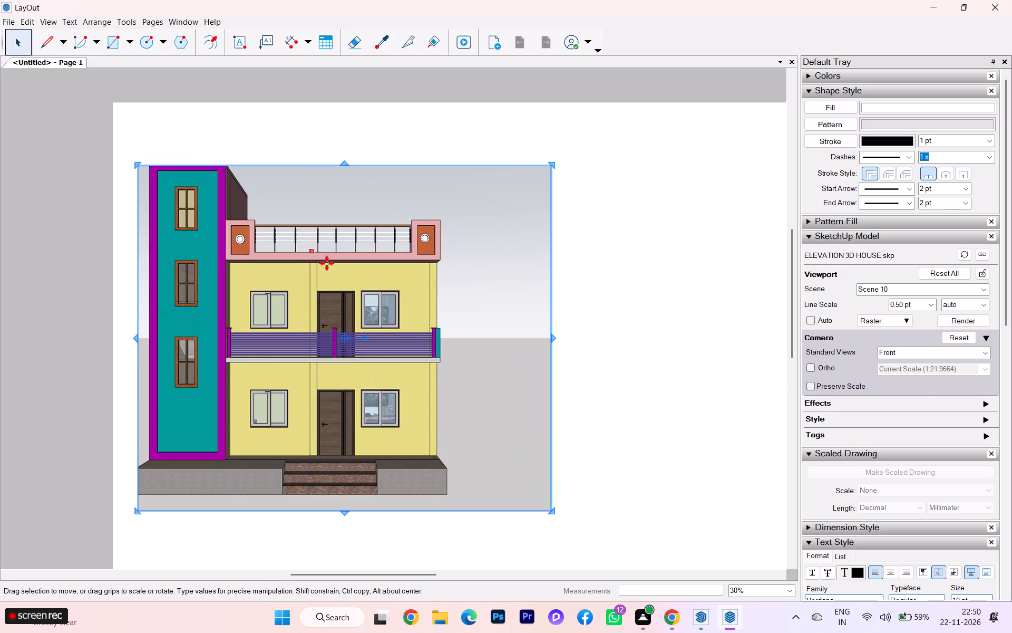
# Move the house viewport about 0.55" left and 3" up, into the page's upper-left corner.
pyautogui.moveTo(345, 328); pyautogui.dragTo(335, 271)
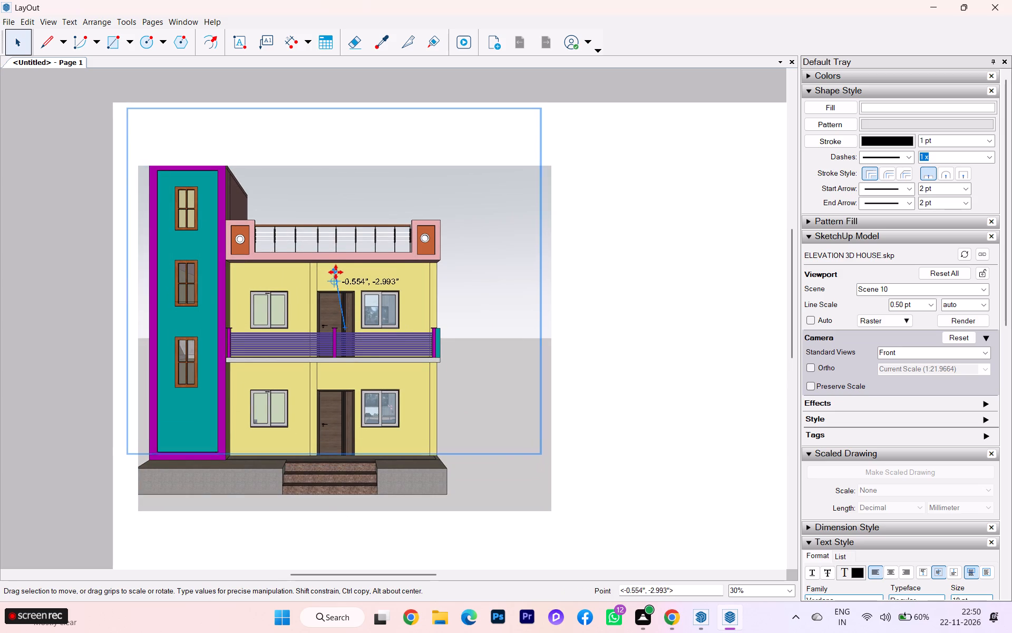
pyautogui.moveTo(335, 271); pyautogui.dragTo(335, 272)
# Shorten the house viewport from its bottom edge and narrow it from its right edge to about 0.78 of its width.
pyautogui.moveTo(332, 457); pyautogui.dragTo(332, 456)
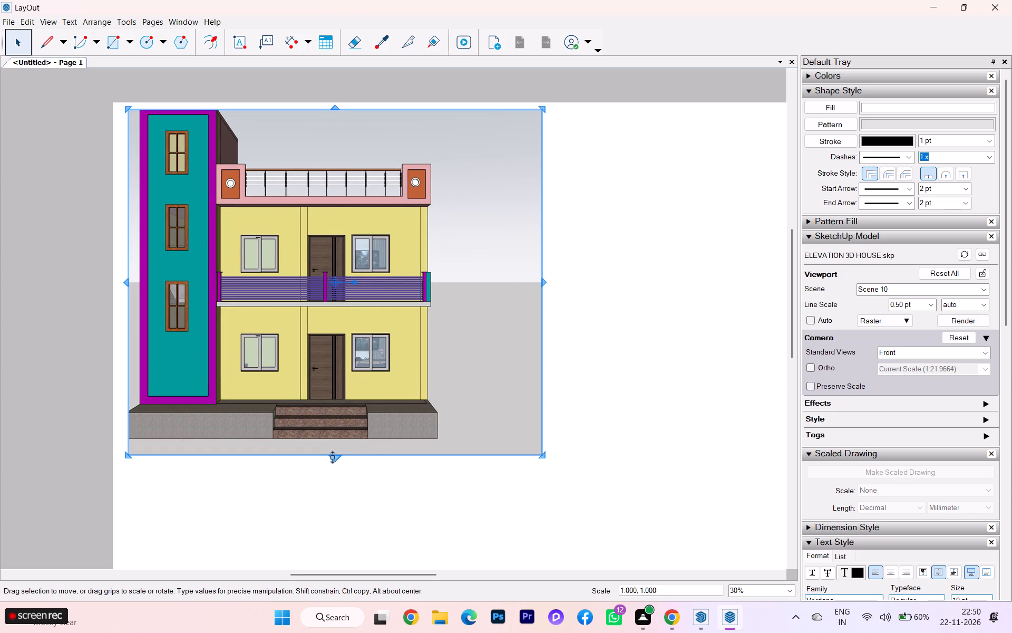
pyautogui.moveTo(332, 456); pyautogui.dragTo(331, 429)
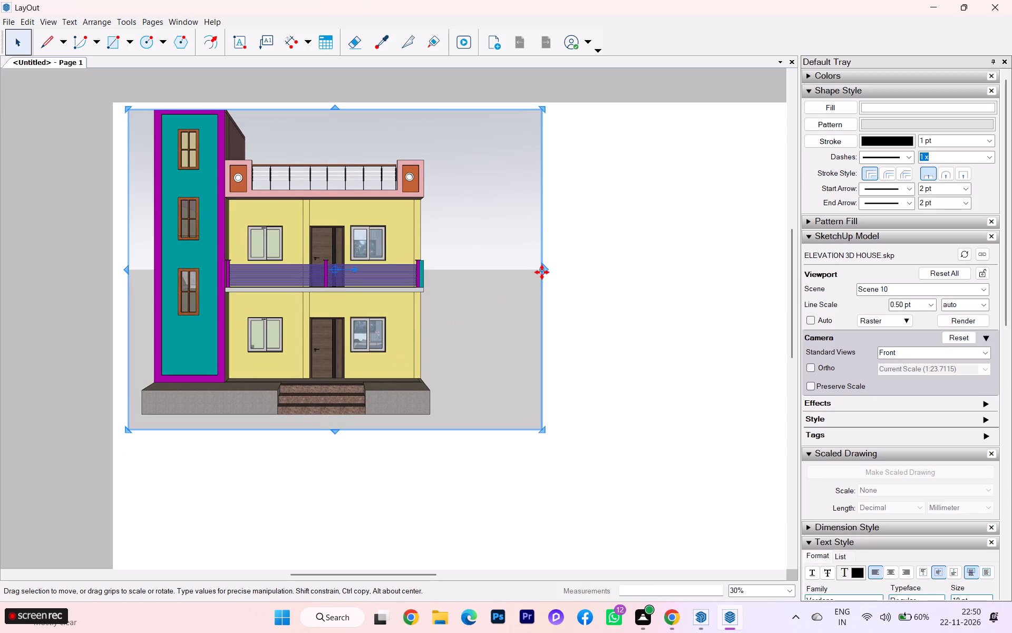
pyautogui.moveTo(542, 264); pyautogui.dragTo(451, 266)
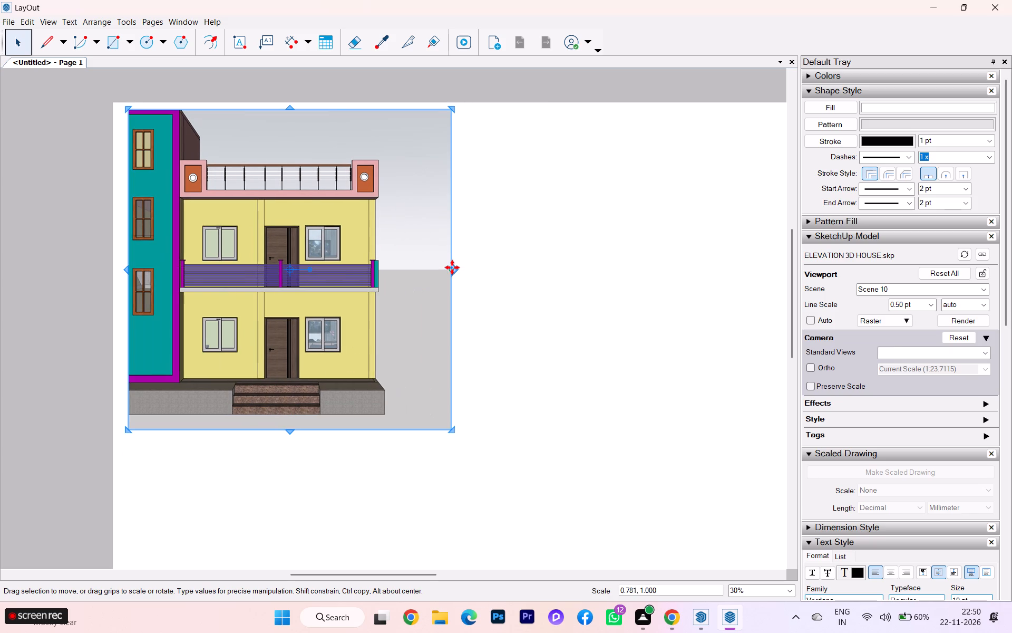
# Reframe the view inside the narrowed viewport so the whole house, including the teal stair tower, fits with margin around it.
pyautogui.doubleClick(276, 276)
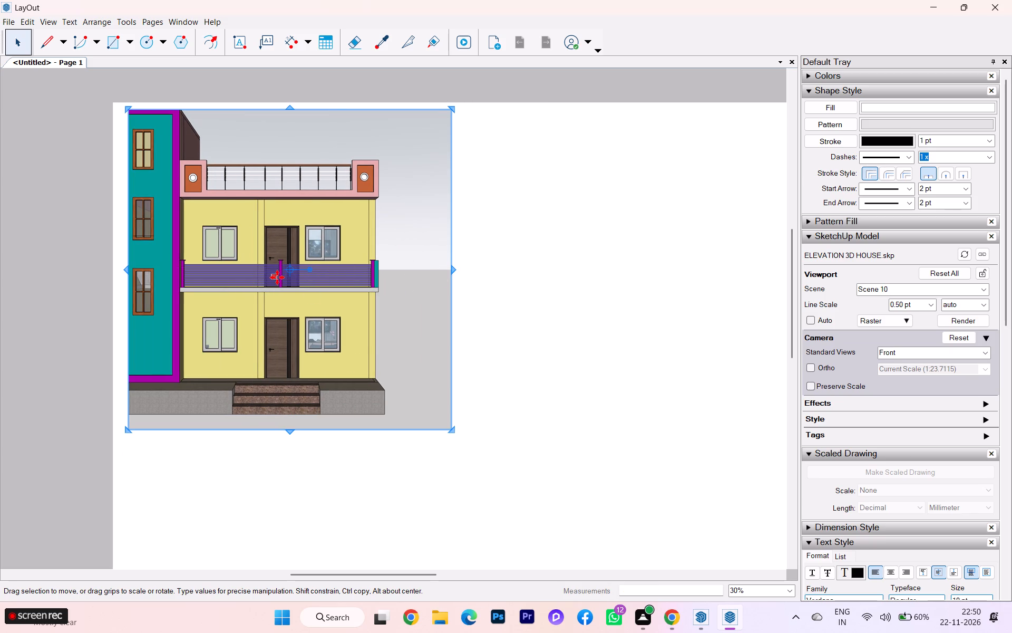
pyautogui.moveTo(276, 276); pyautogui.dragTo(305, 283)
pyautogui.moveTo(274, 285); pyautogui.dragTo(307, 287)
pyautogui.click(286, 272)
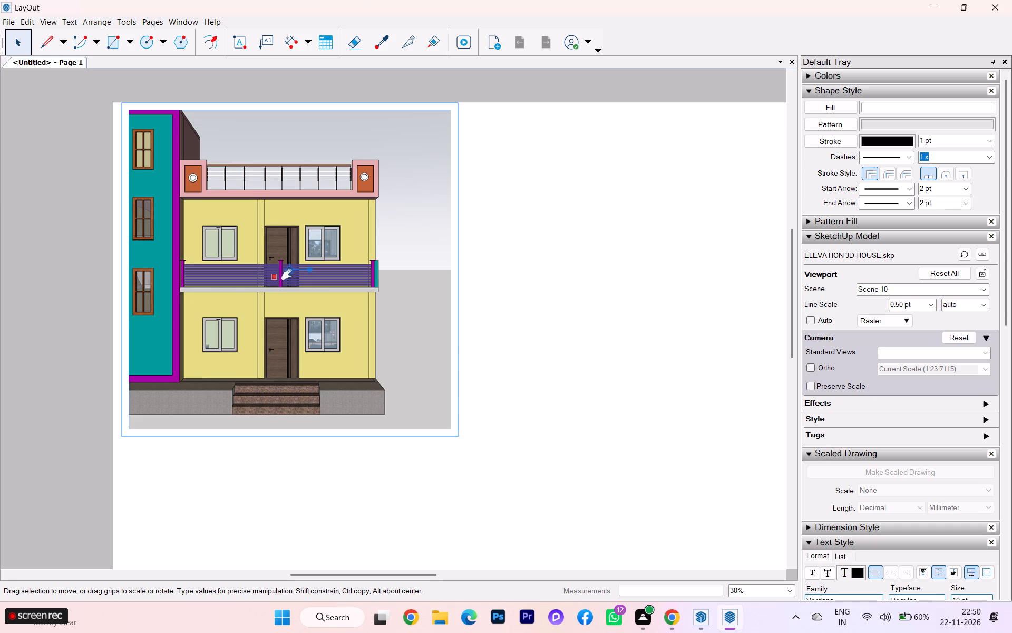
pyautogui.scroll(-2, 269, 320)
pyautogui.click(230, 304)
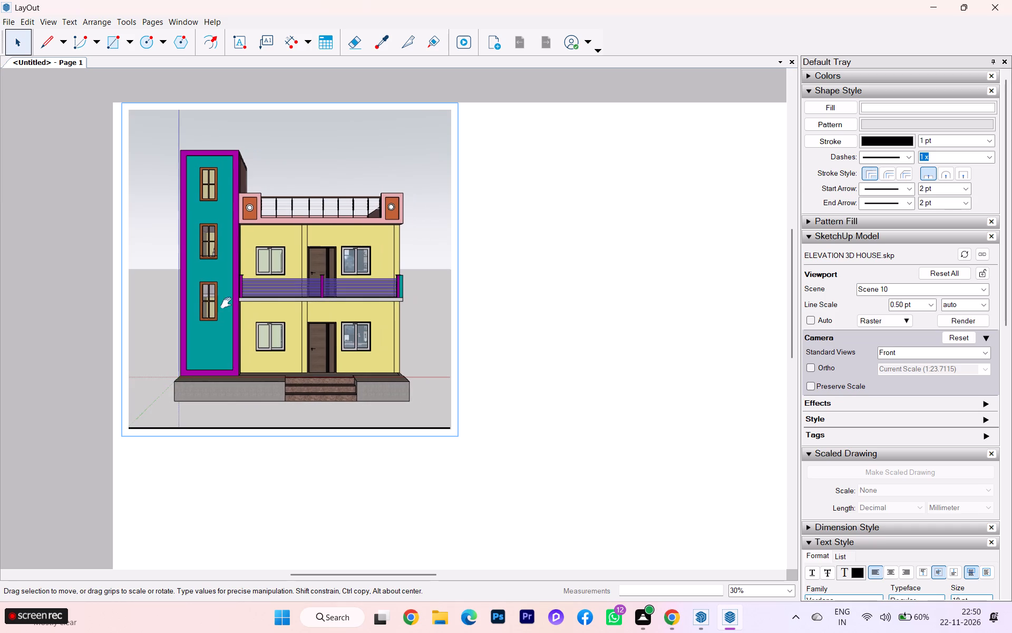
# Enlarge and slightly re-angle the house inside the first viewport so it nearly fills the frame, and finish editing that viewport.
pyautogui.scroll(2, 240, 309)
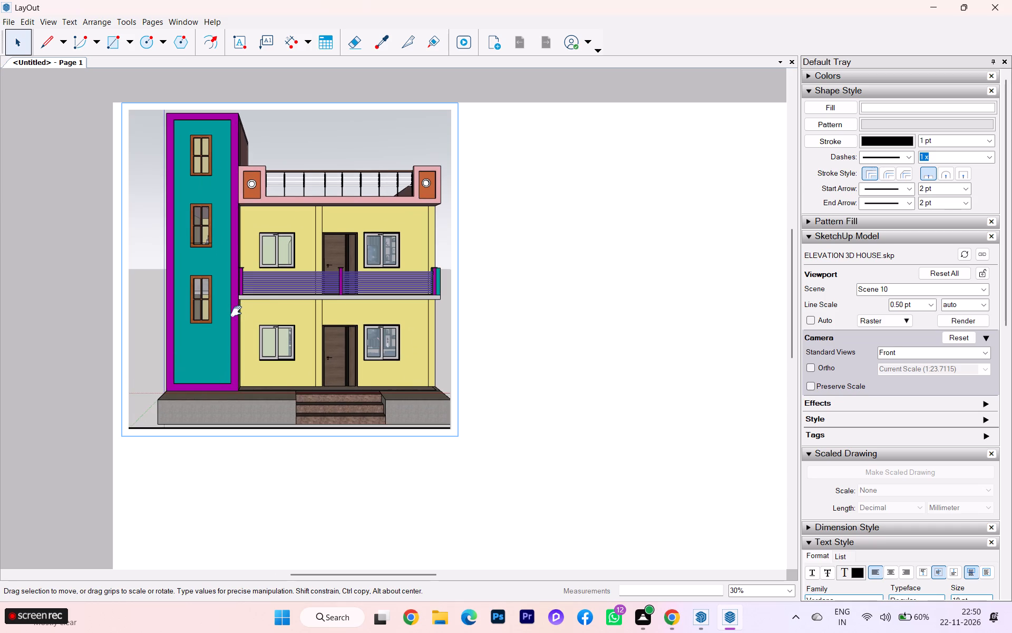
pyautogui.scroll(-1, 236, 311)
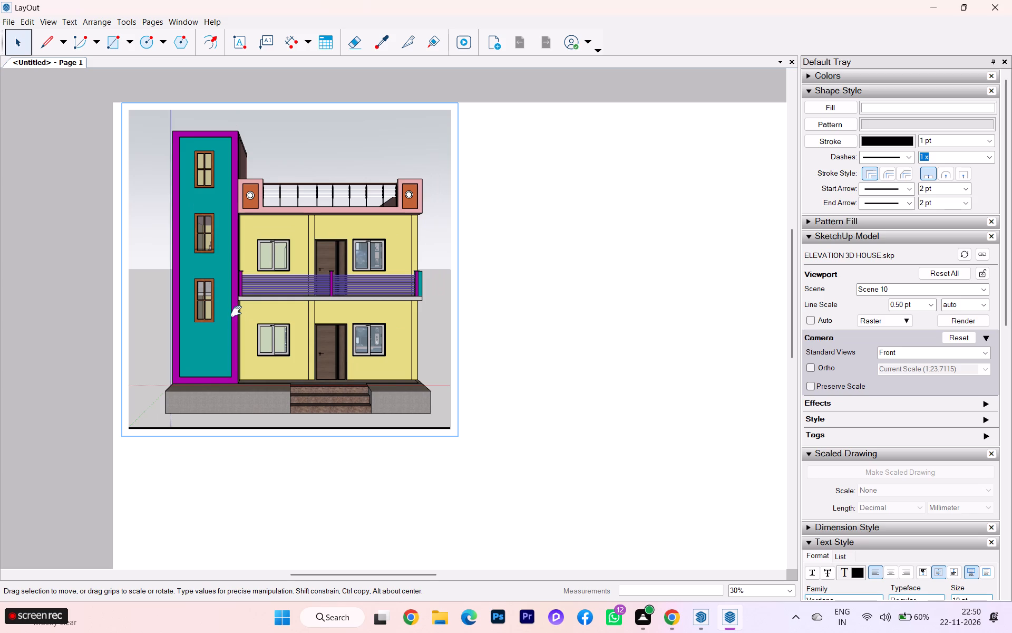
pyautogui.moveTo(289, 330); pyautogui.dragTo(283, 332, button='middle')
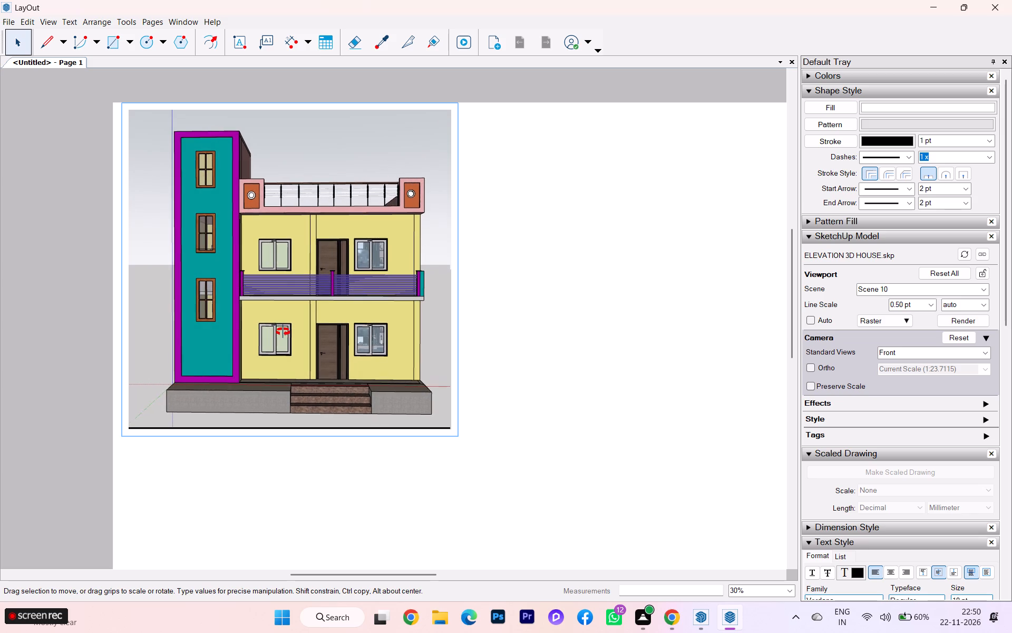
pyautogui.moveTo(283, 332); pyautogui.dragTo(283, 334, button='middle')
pyautogui.scroll(1, 303, 304)
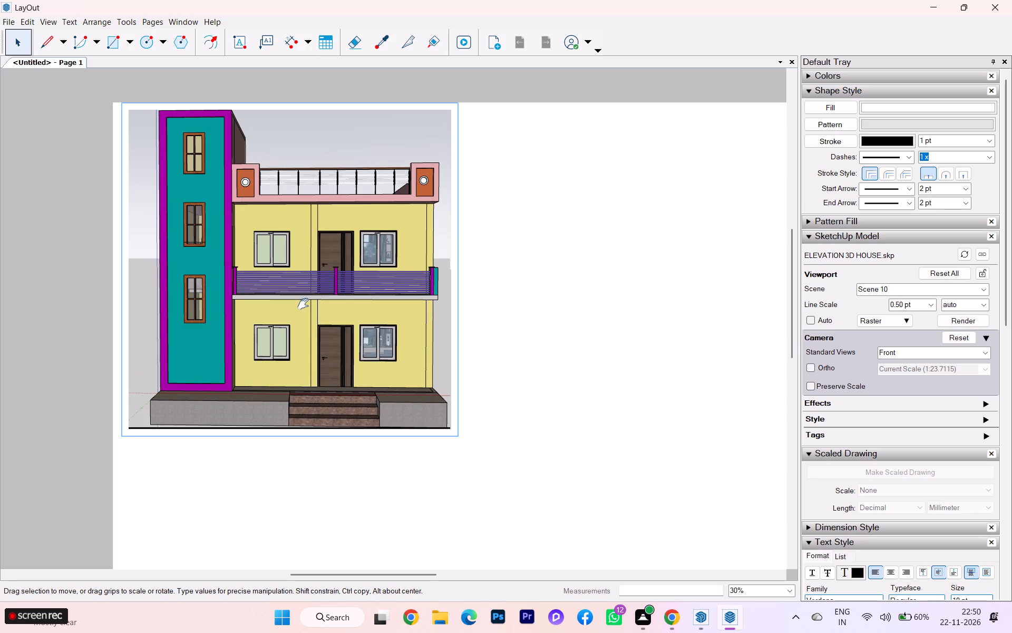
pyautogui.moveTo(449, 319); pyautogui.dragTo(448, 309, button='middle')
pyautogui.scroll(1, 448, 309)
pyautogui.scroll(-2, 379, 303)
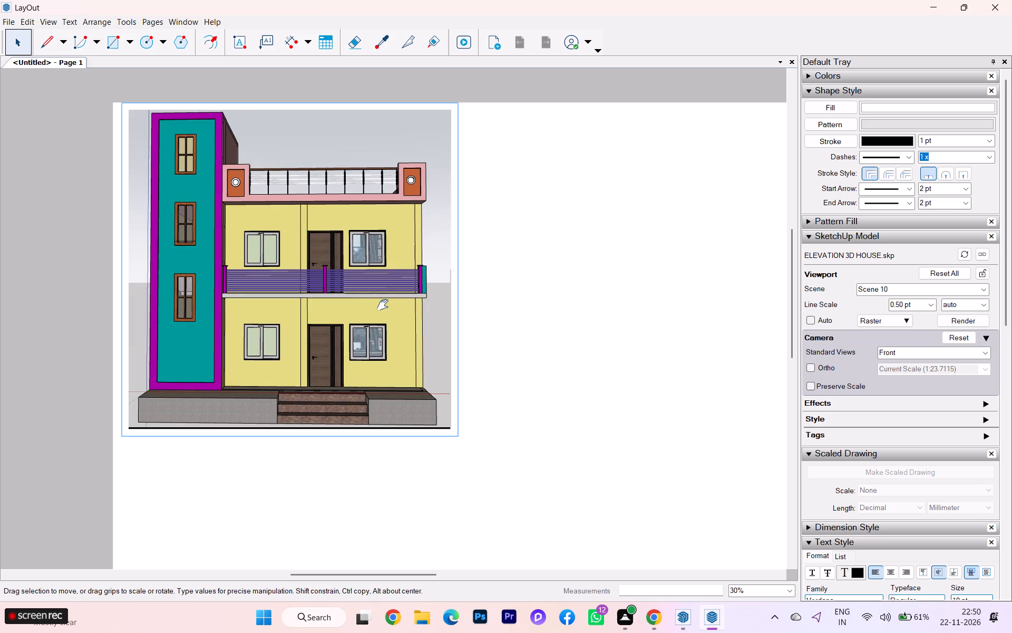
pyautogui.moveTo(383, 305); pyautogui.dragTo(383, 311, button='middle')
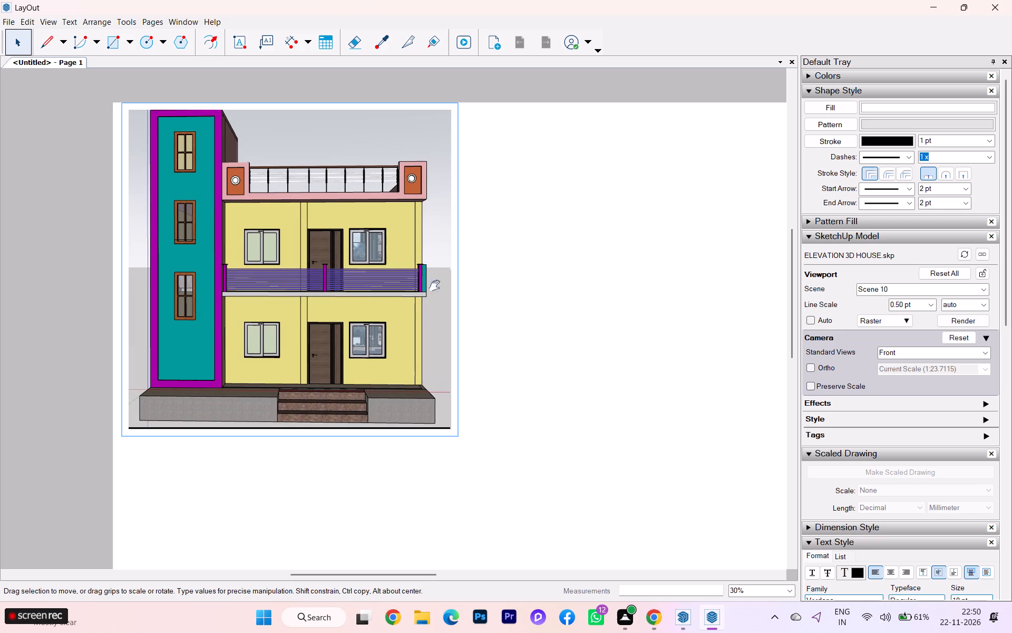
pyautogui.click(484, 267)
# Copy the house viewport about 18" to the right, level with the original and with a narrow gap between them.
pyautogui.click(290, 307)
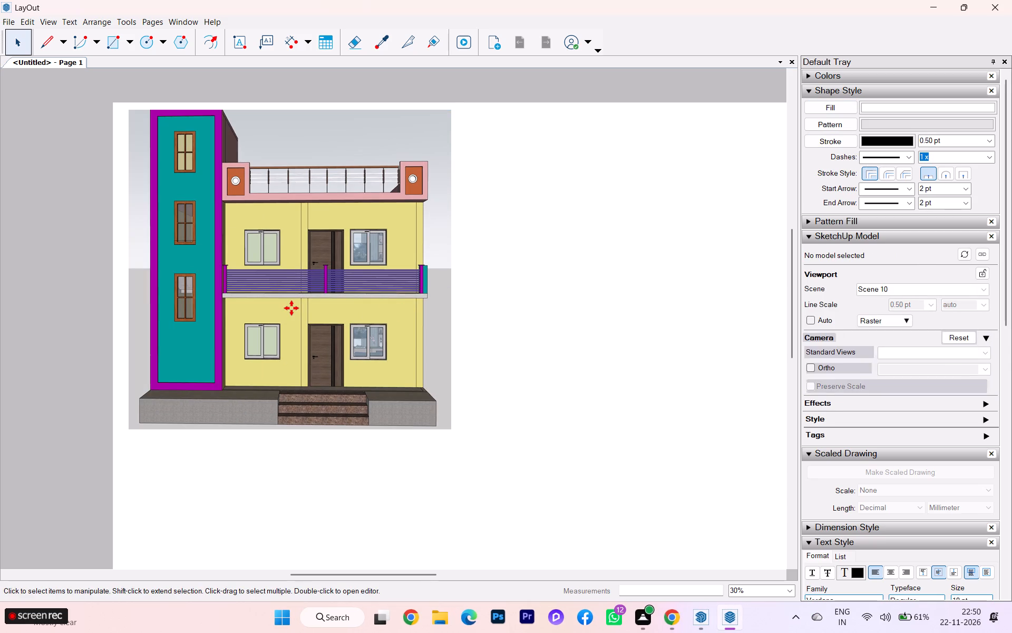
pyautogui.moveTo(280, 306); pyautogui.dragTo(634, 319)
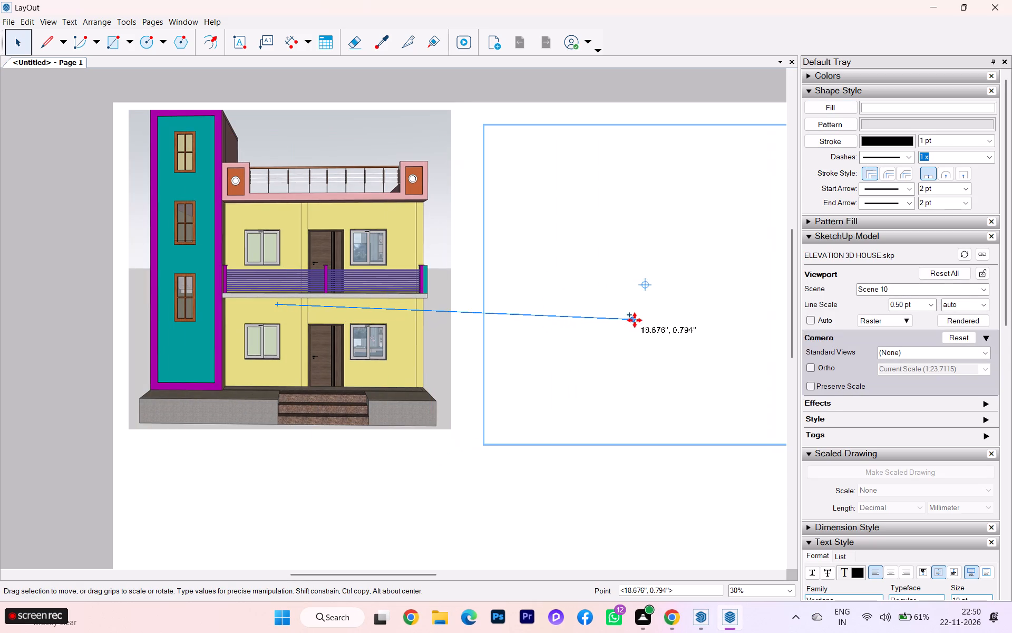
pyautogui.moveTo(634, 319); pyautogui.dragTo(622, 305)
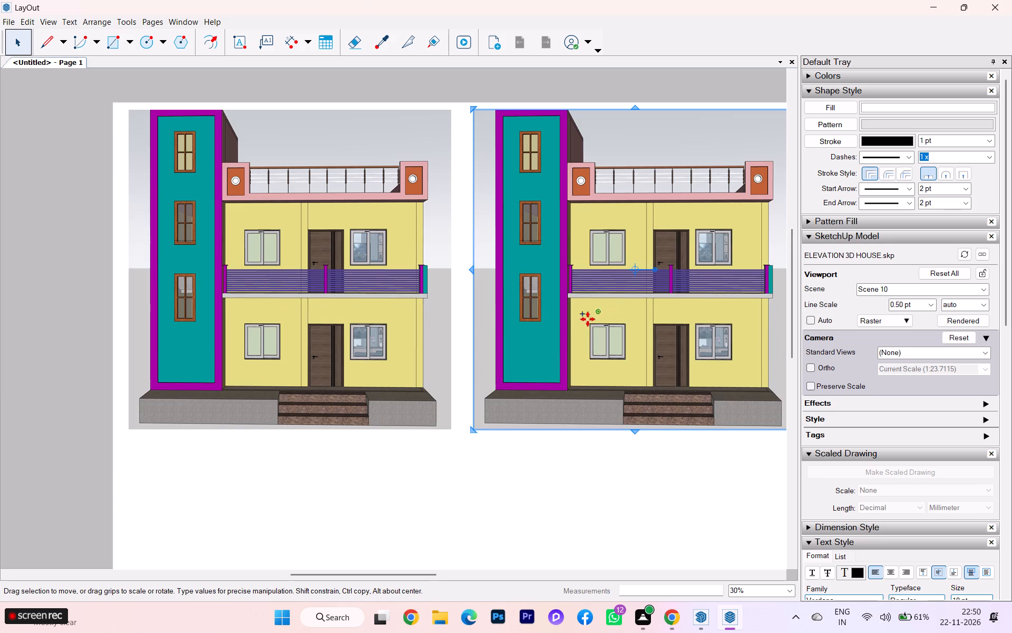
# Assign Scene 6 to the copied viewport.
pyautogui.scroll(-3, 490, 331)
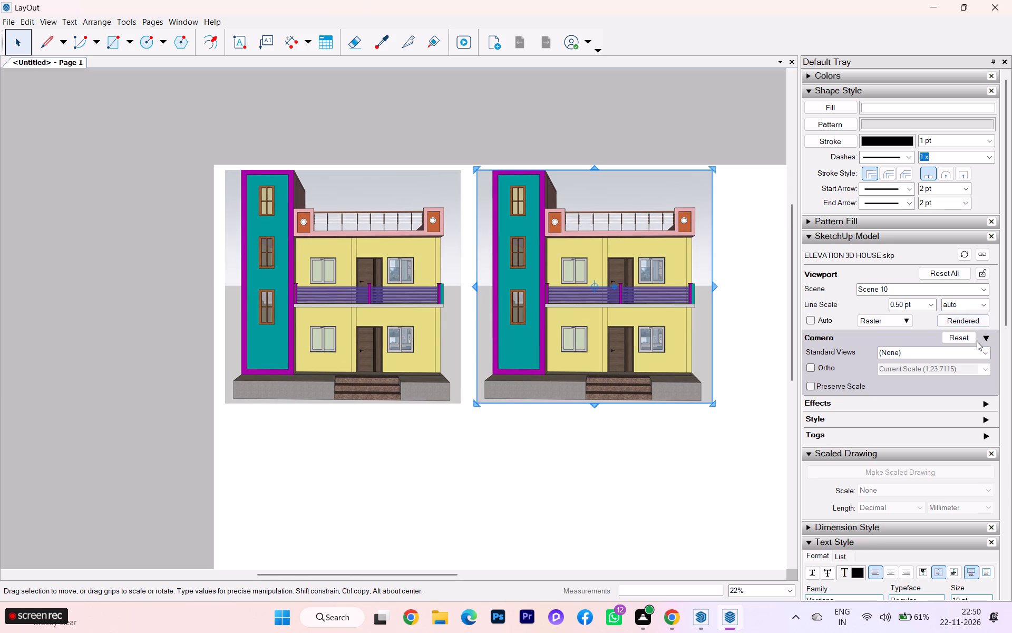
pyautogui.click(982, 353)
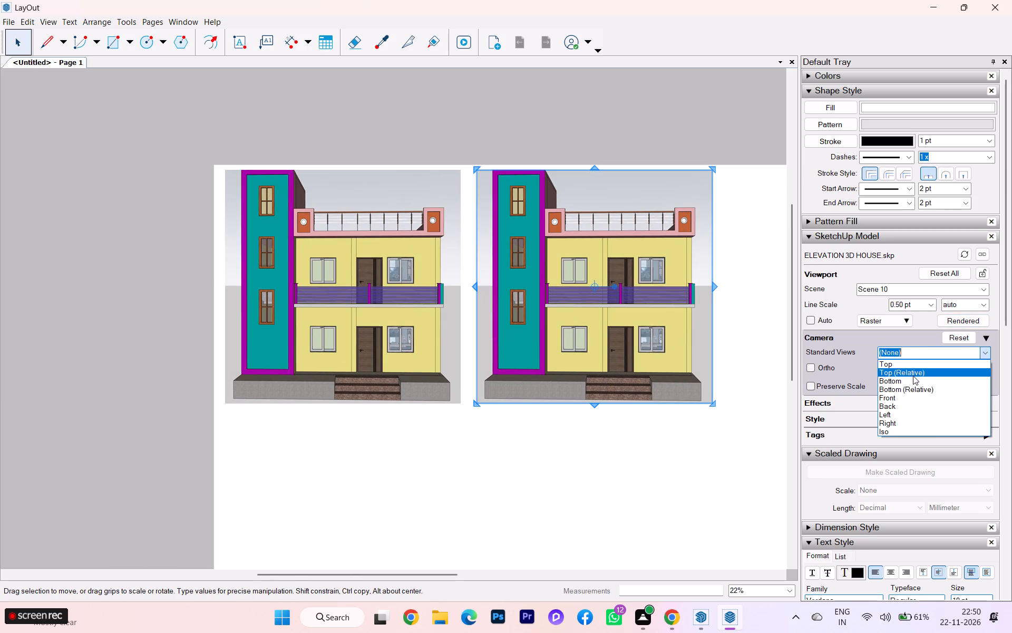
pyautogui.click(978, 293)
pyautogui.click(980, 291)
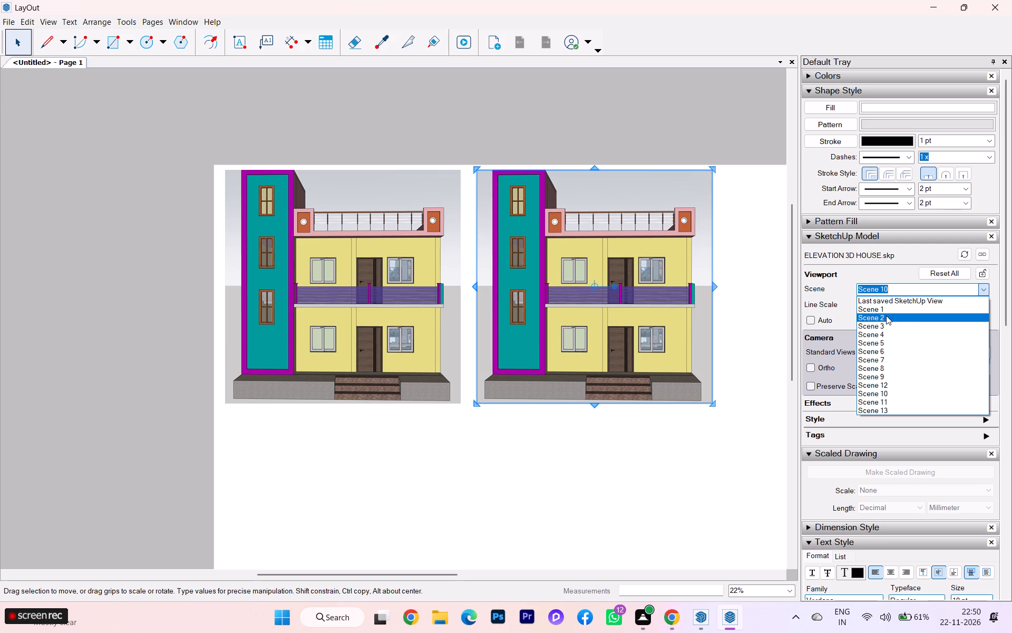
pyautogui.click(881, 352)
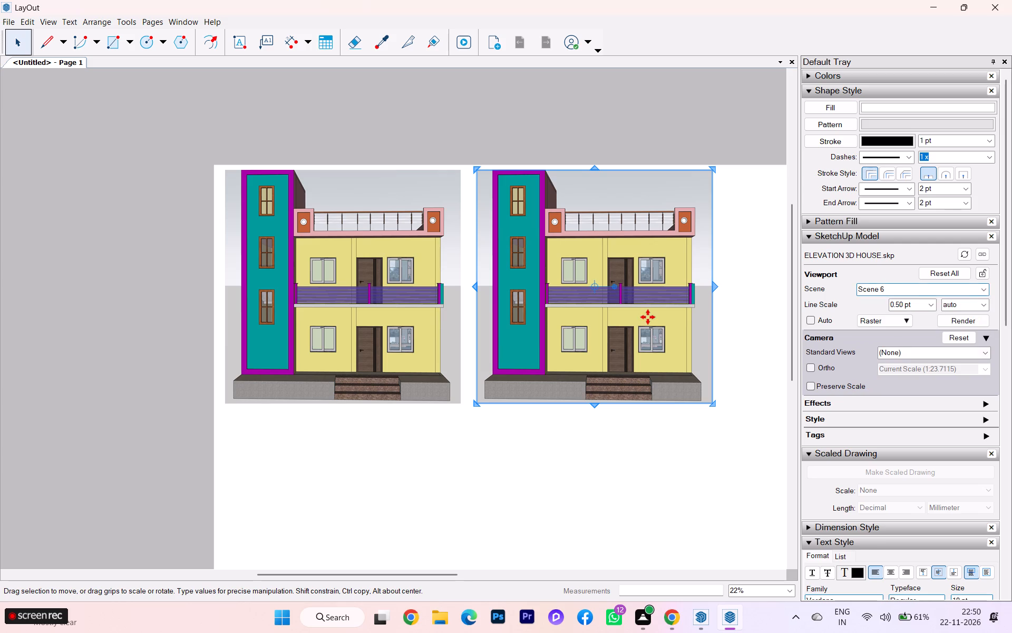
# Set the copied viewport's camera to Ortho with the Bottom (Relative) standard view and Preserve Scale enabled.
pyautogui.click(984, 347)
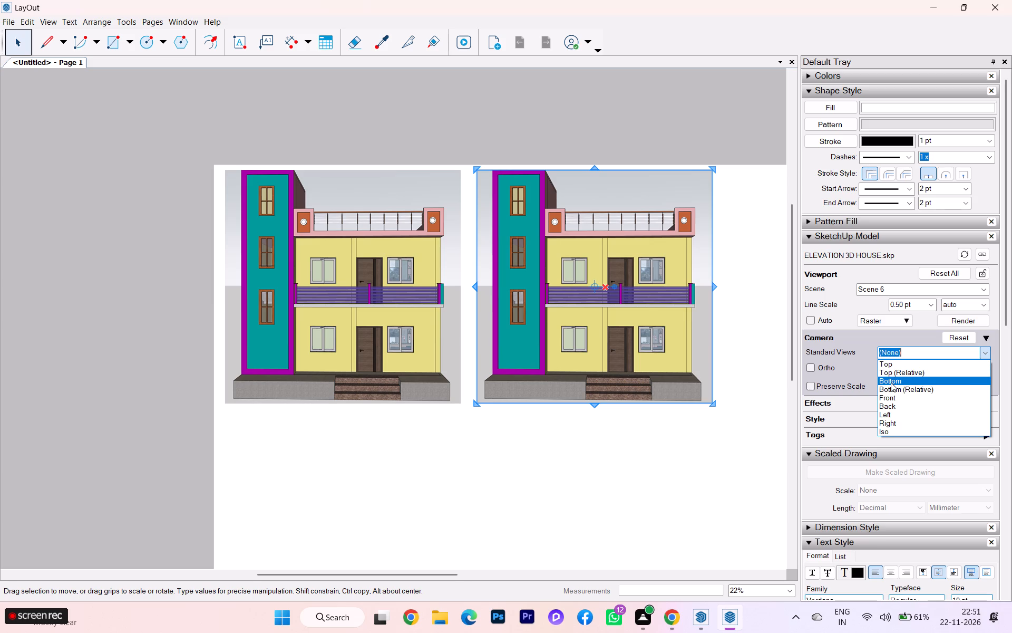
pyautogui.click(810, 367)
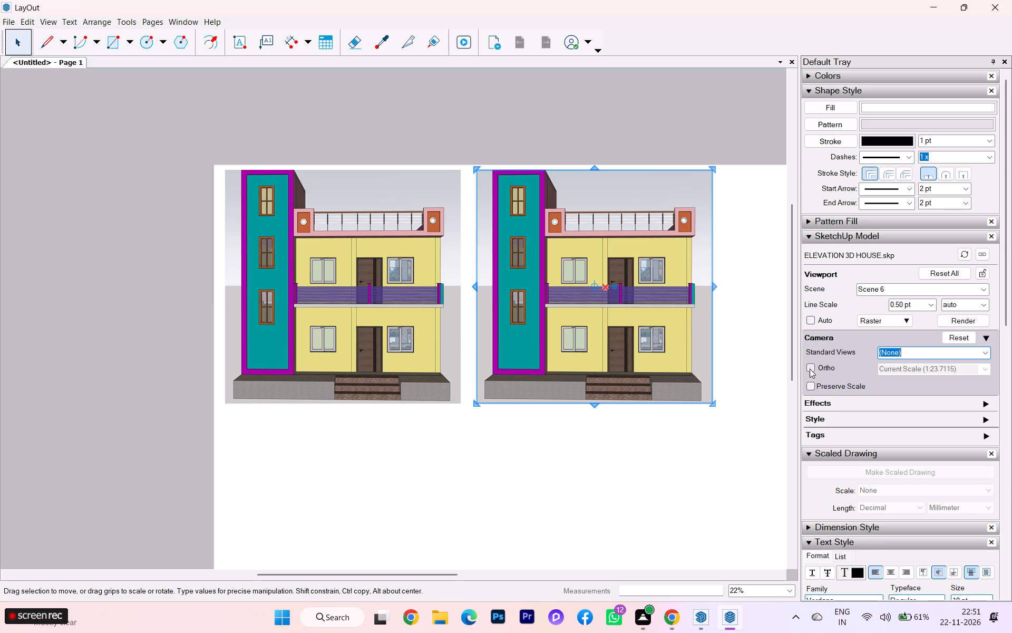
pyautogui.click(810, 372)
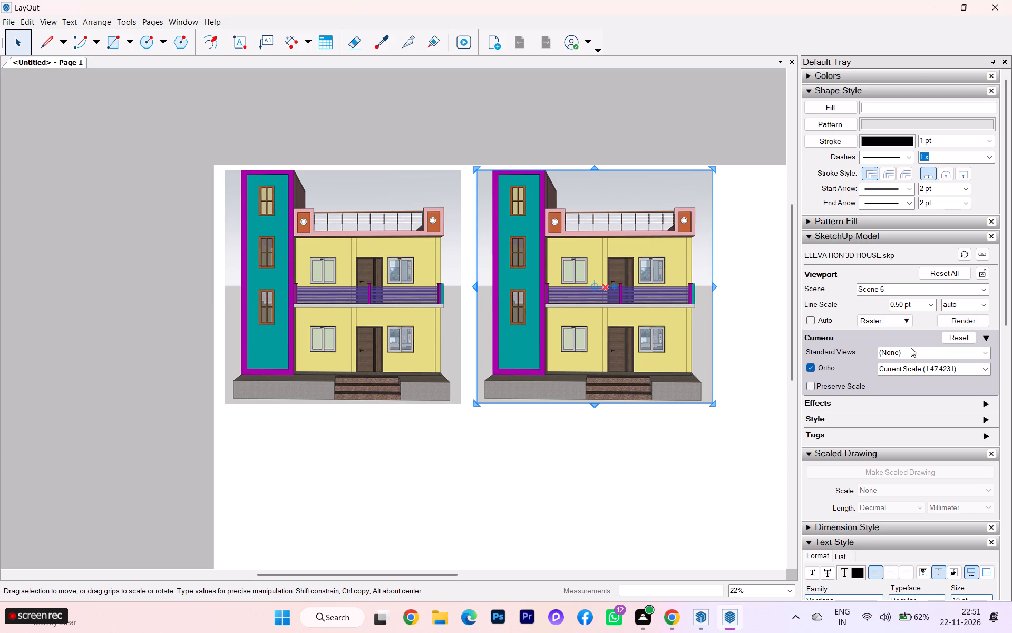
pyautogui.click(986, 353)
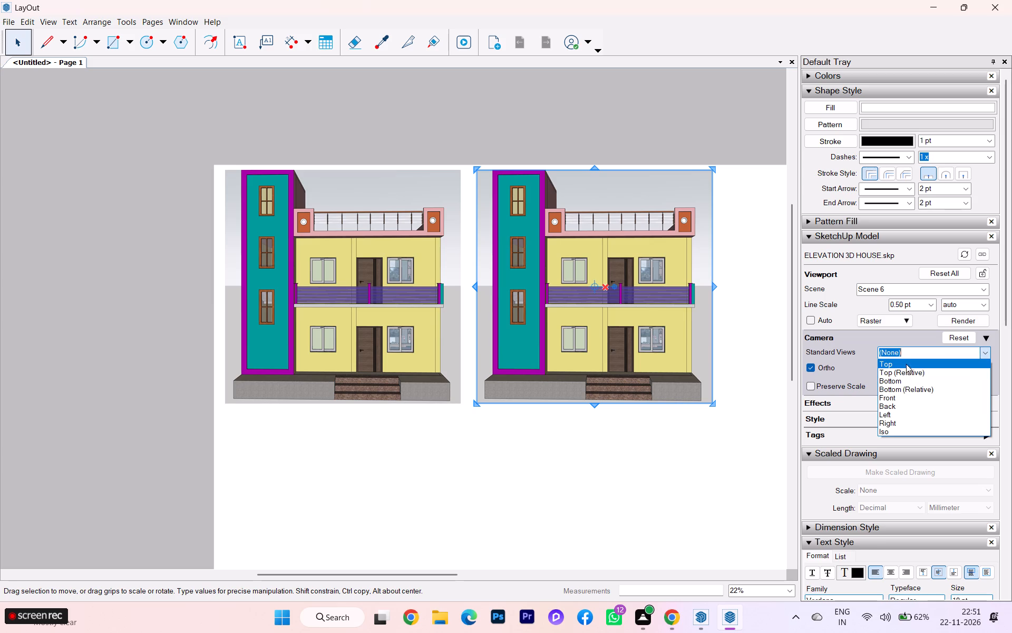
pyautogui.click(904, 388)
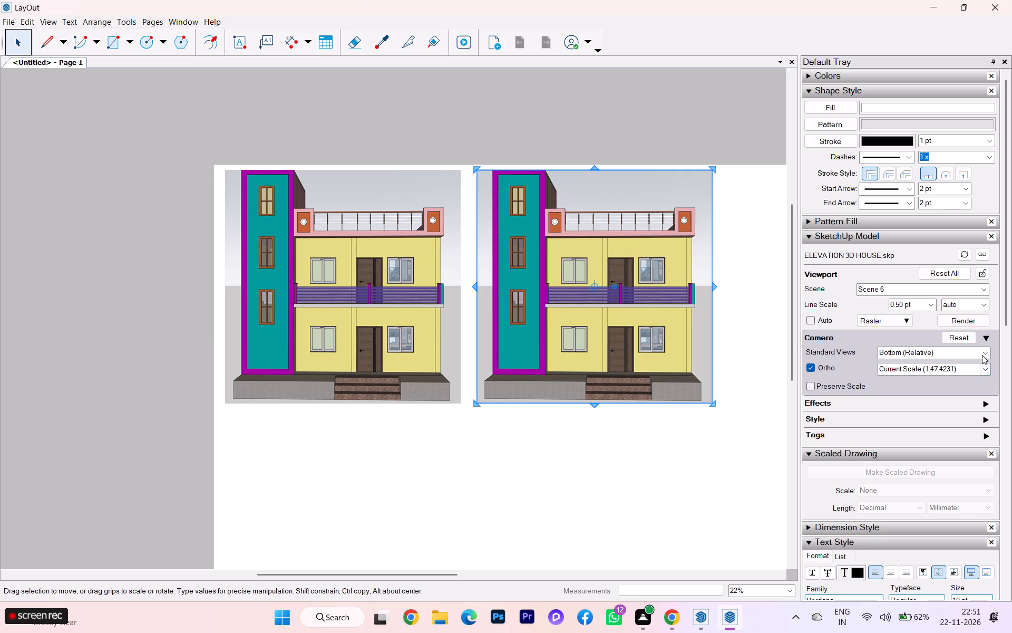
pyautogui.click(813, 386)
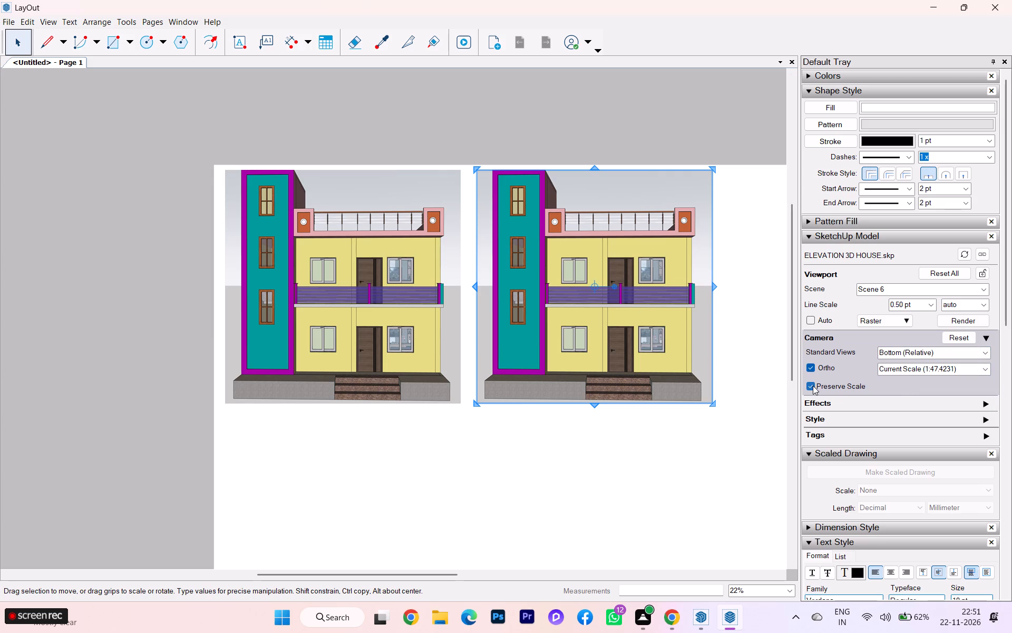
pyautogui.click(813, 386)
pyautogui.click(813, 386)
# Try the Front standard view on the copied viewport and change it to Back.
pyautogui.click(985, 356)
pyautogui.click(890, 396)
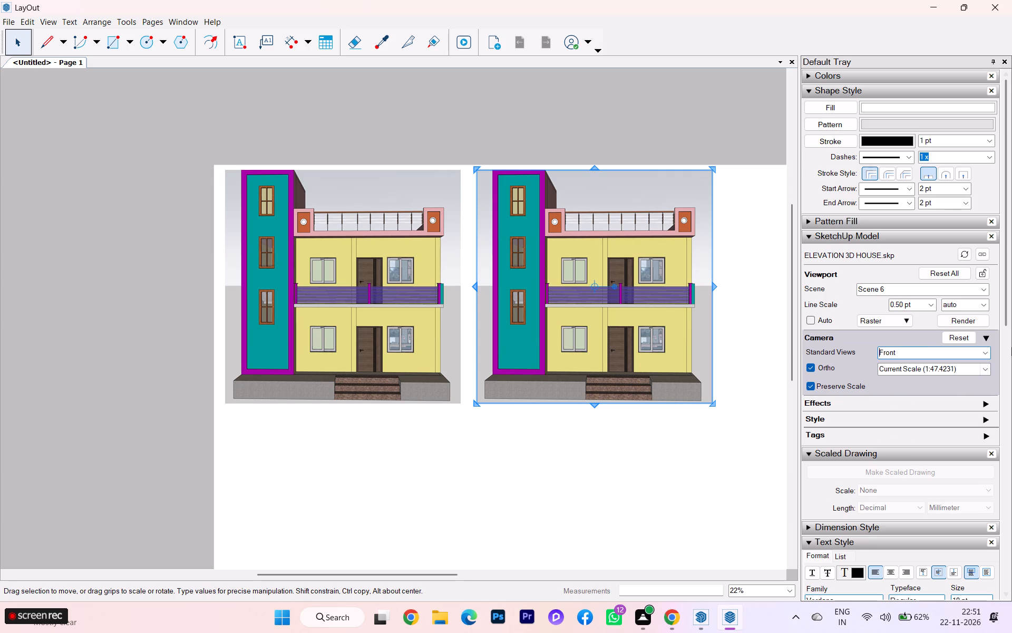
pyautogui.click(985, 348)
pyautogui.click(881, 404)
# Enable Auto rendering for the copied viewport and clear the selection with the Select tool active.
pyautogui.click(813, 314)
pyautogui.click(812, 320)
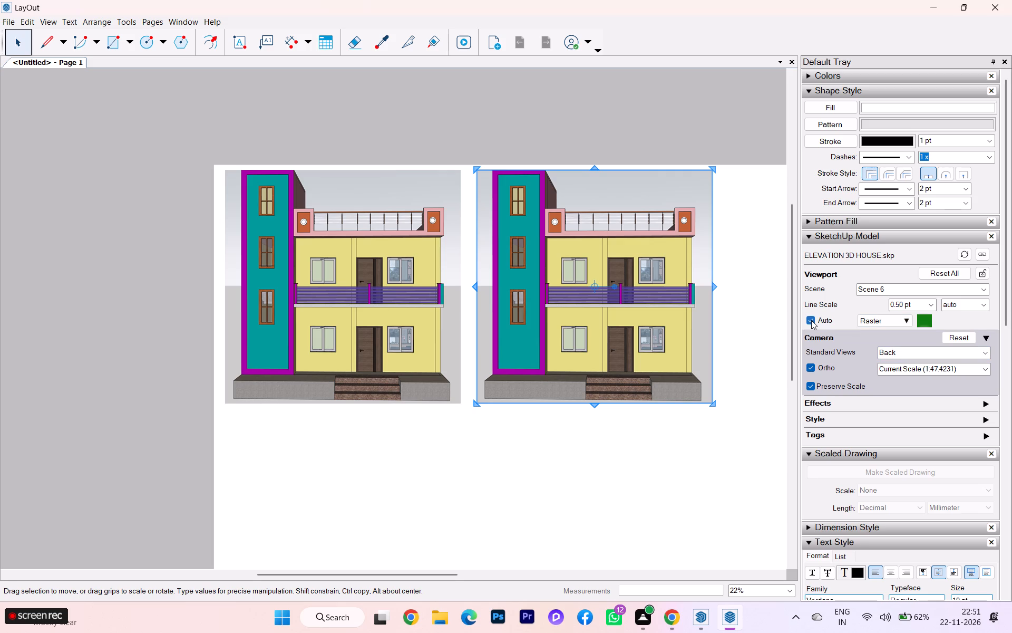
pyautogui.click(830, 294)
pyautogui.click(602, 291)
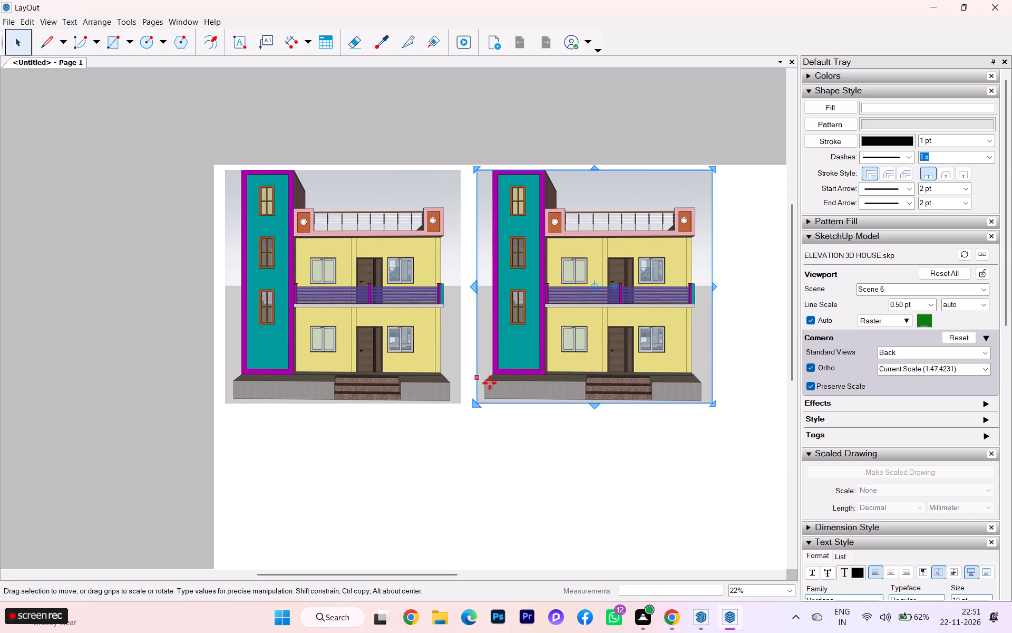
pyautogui.click(523, 375)
pyautogui.click(12, 45)
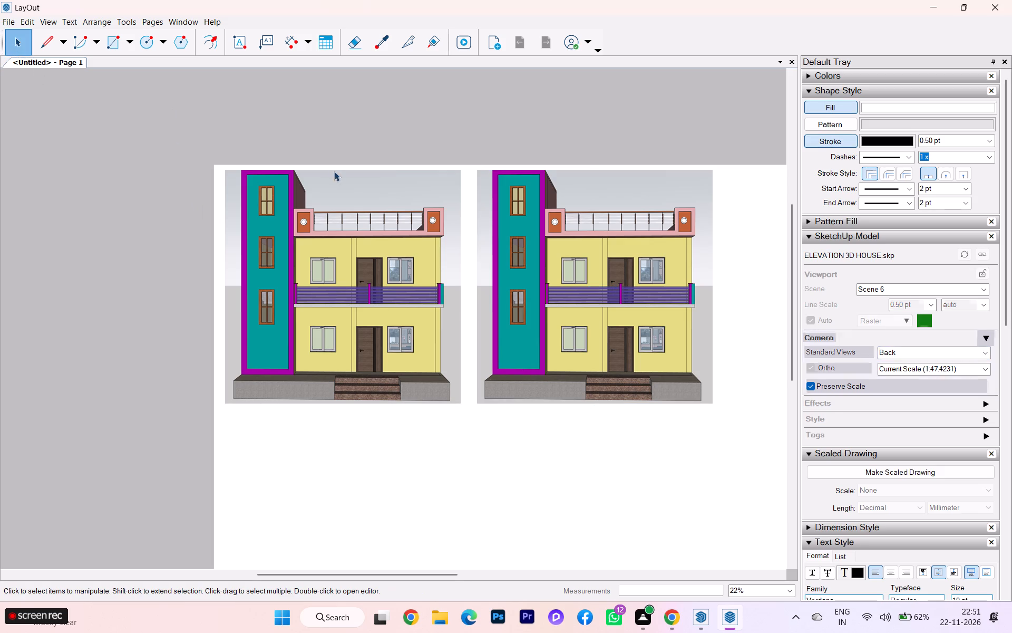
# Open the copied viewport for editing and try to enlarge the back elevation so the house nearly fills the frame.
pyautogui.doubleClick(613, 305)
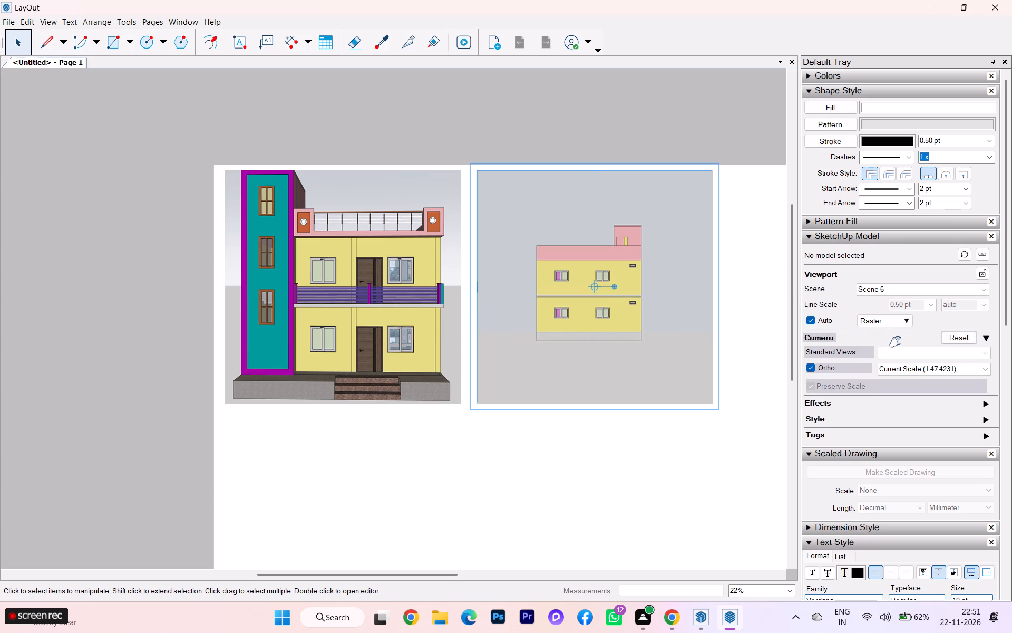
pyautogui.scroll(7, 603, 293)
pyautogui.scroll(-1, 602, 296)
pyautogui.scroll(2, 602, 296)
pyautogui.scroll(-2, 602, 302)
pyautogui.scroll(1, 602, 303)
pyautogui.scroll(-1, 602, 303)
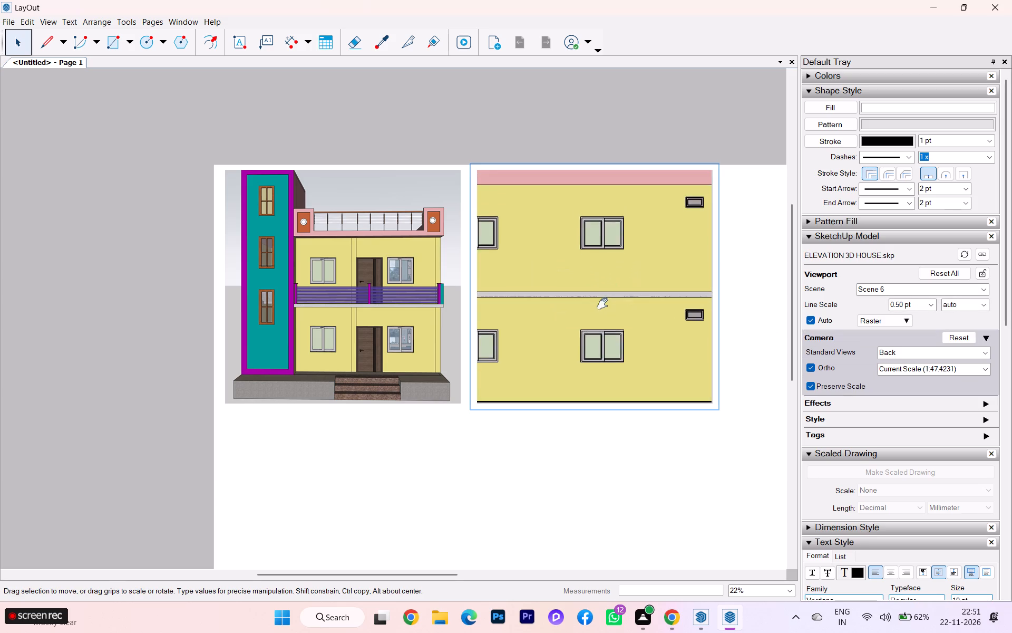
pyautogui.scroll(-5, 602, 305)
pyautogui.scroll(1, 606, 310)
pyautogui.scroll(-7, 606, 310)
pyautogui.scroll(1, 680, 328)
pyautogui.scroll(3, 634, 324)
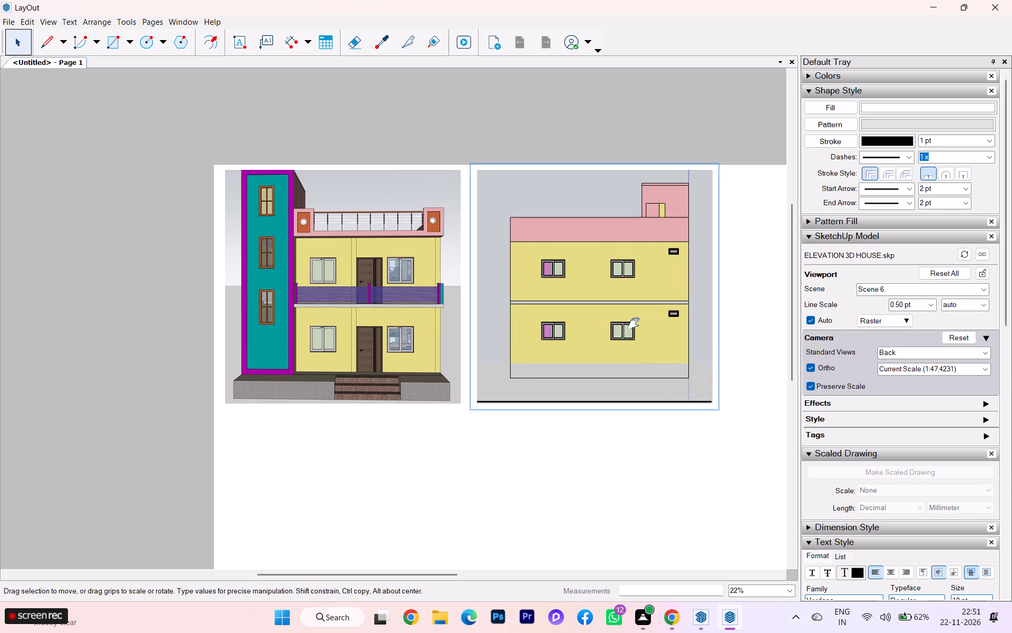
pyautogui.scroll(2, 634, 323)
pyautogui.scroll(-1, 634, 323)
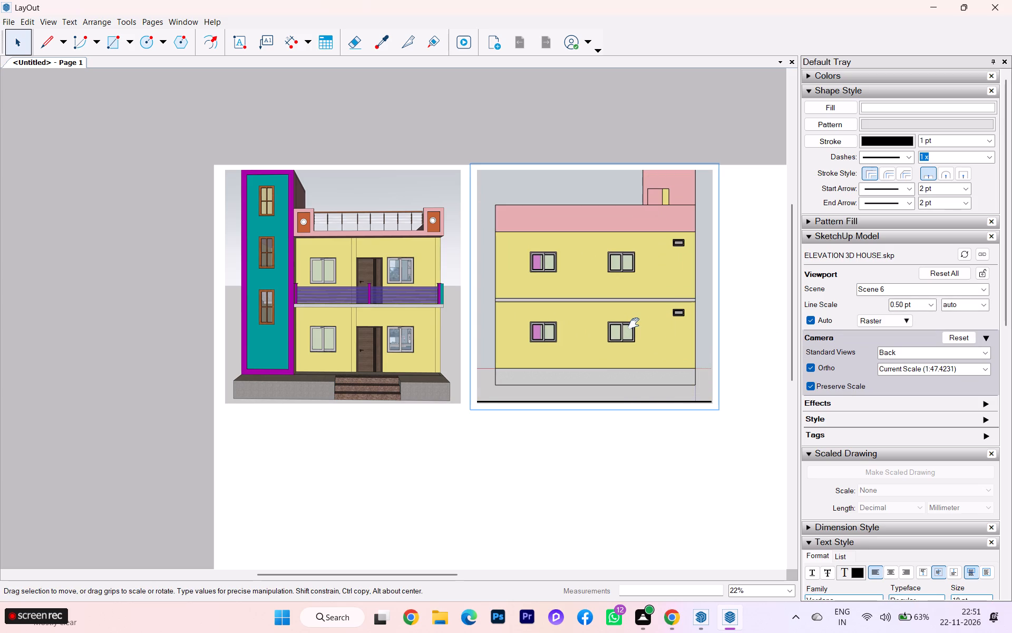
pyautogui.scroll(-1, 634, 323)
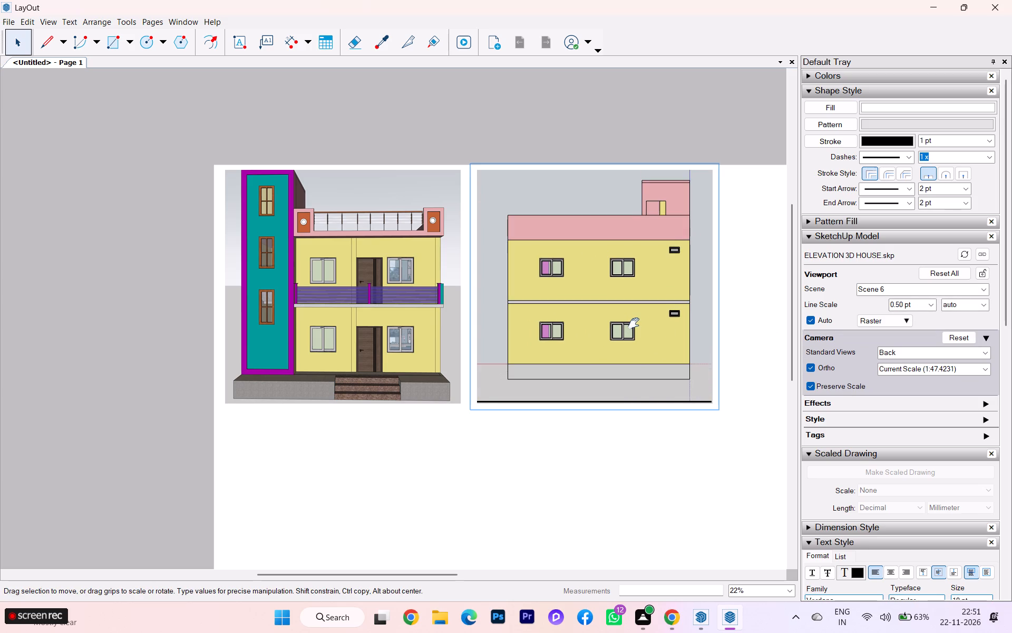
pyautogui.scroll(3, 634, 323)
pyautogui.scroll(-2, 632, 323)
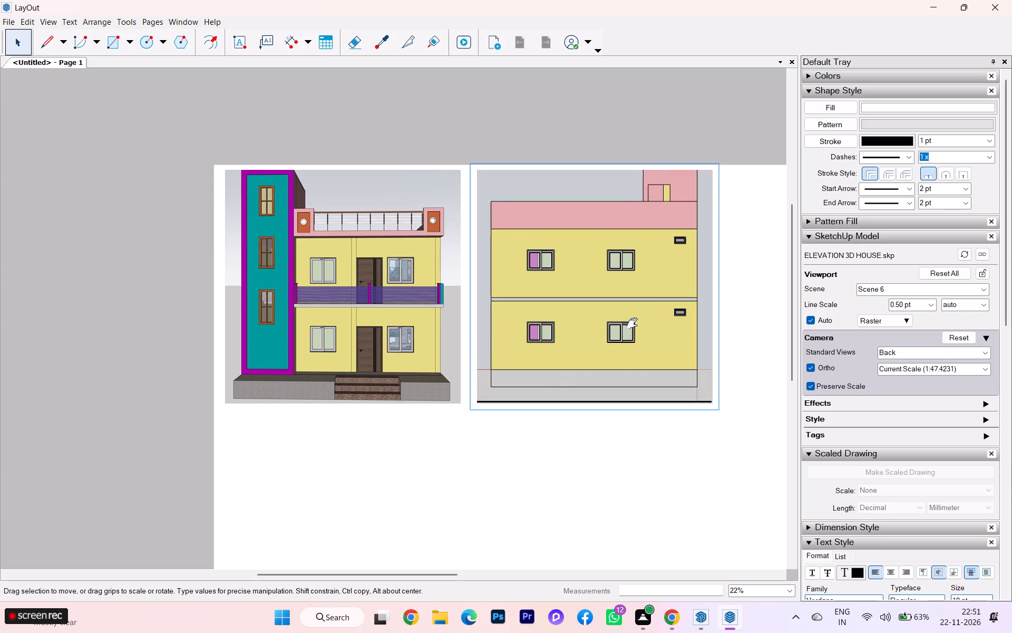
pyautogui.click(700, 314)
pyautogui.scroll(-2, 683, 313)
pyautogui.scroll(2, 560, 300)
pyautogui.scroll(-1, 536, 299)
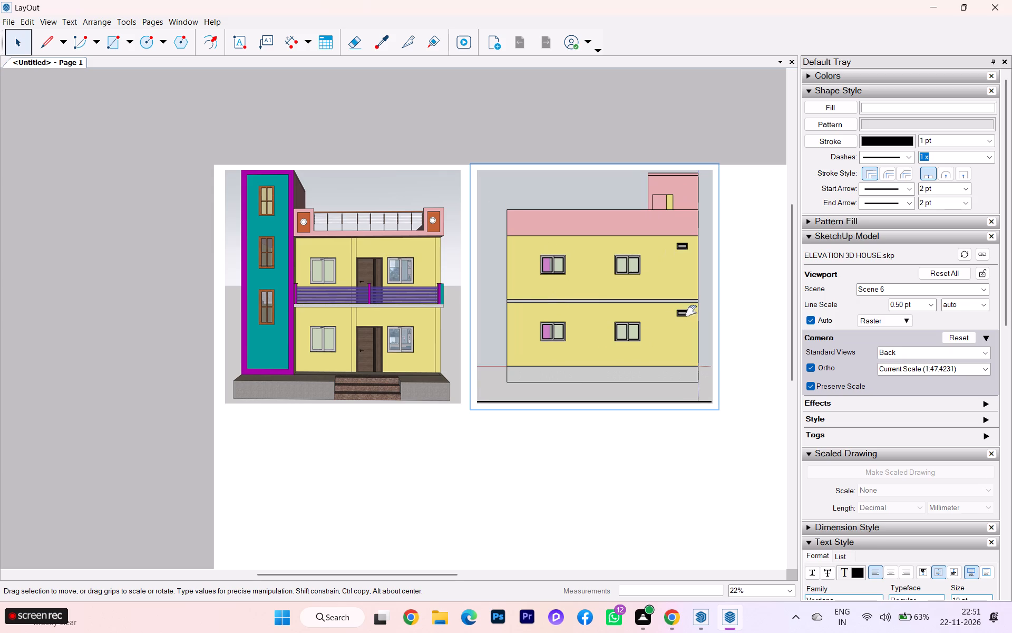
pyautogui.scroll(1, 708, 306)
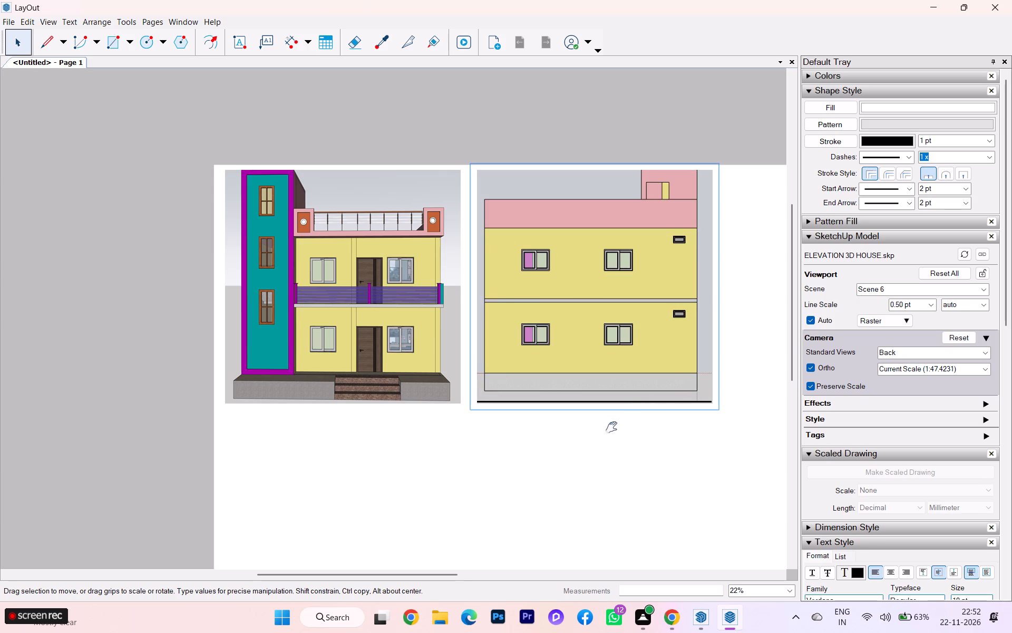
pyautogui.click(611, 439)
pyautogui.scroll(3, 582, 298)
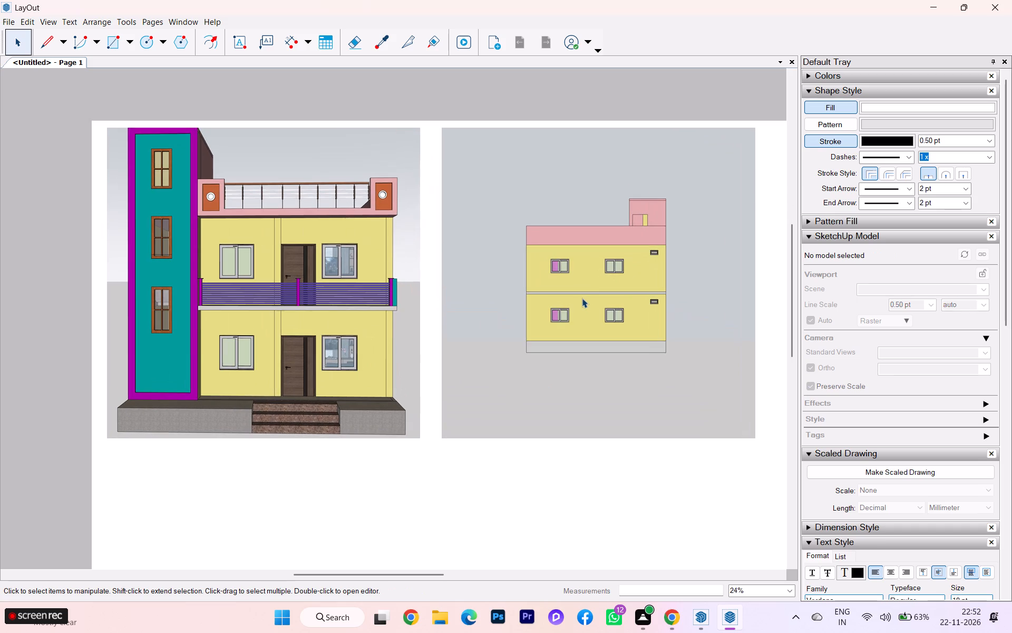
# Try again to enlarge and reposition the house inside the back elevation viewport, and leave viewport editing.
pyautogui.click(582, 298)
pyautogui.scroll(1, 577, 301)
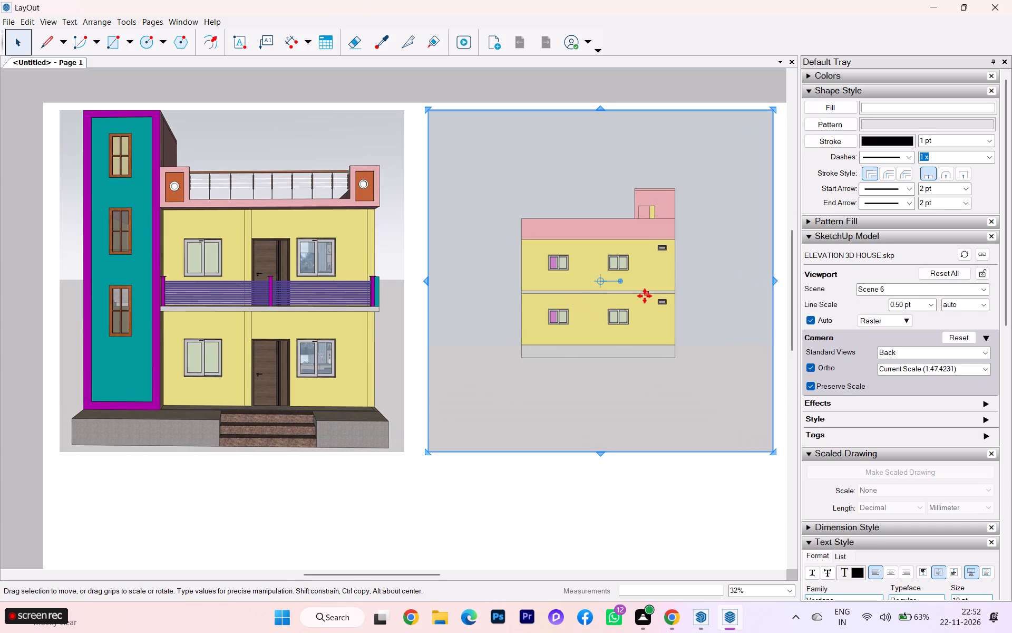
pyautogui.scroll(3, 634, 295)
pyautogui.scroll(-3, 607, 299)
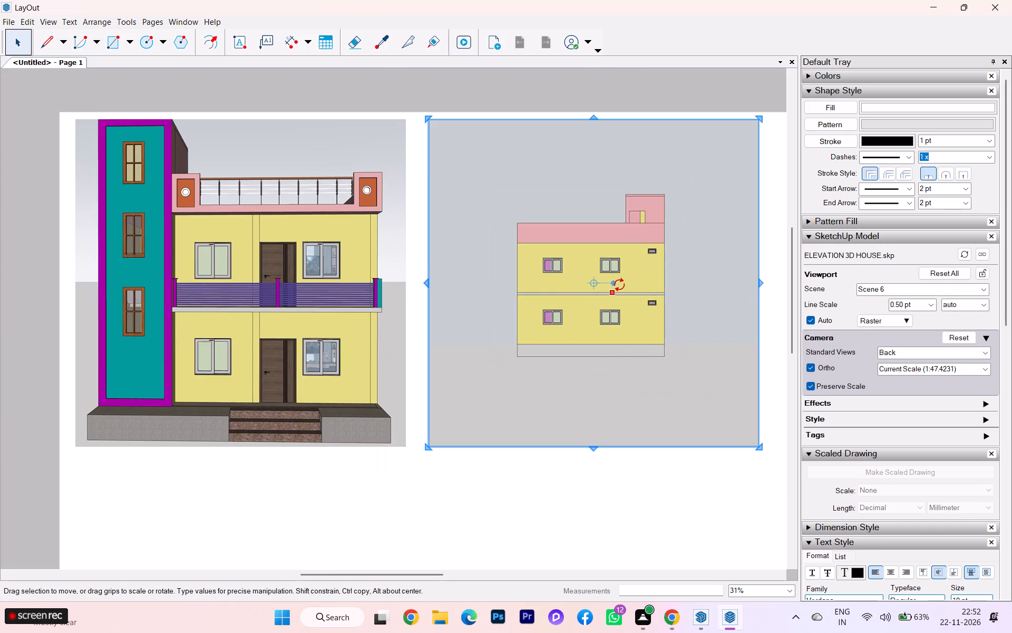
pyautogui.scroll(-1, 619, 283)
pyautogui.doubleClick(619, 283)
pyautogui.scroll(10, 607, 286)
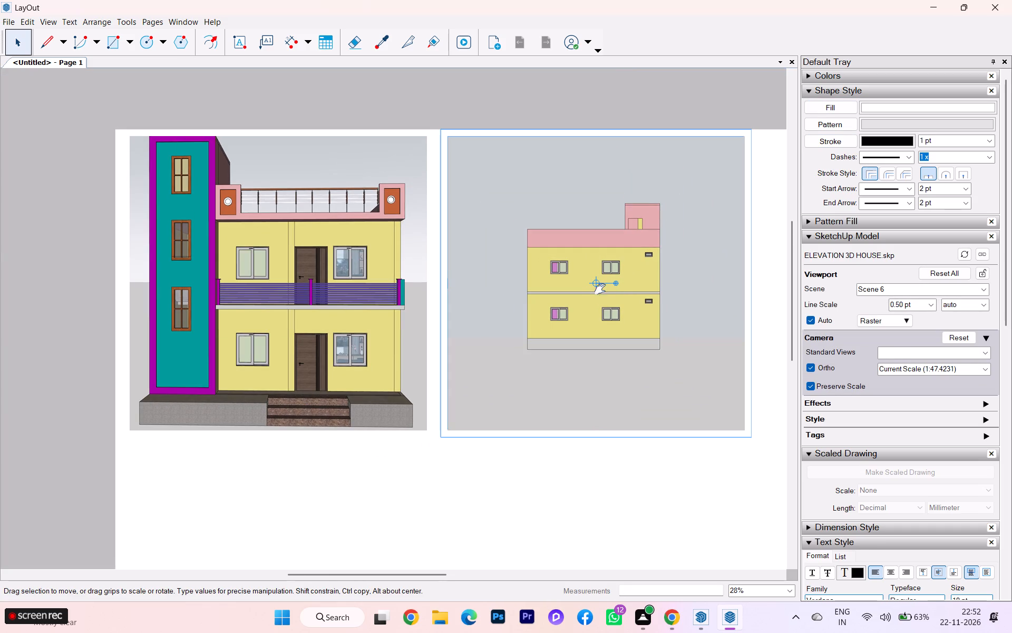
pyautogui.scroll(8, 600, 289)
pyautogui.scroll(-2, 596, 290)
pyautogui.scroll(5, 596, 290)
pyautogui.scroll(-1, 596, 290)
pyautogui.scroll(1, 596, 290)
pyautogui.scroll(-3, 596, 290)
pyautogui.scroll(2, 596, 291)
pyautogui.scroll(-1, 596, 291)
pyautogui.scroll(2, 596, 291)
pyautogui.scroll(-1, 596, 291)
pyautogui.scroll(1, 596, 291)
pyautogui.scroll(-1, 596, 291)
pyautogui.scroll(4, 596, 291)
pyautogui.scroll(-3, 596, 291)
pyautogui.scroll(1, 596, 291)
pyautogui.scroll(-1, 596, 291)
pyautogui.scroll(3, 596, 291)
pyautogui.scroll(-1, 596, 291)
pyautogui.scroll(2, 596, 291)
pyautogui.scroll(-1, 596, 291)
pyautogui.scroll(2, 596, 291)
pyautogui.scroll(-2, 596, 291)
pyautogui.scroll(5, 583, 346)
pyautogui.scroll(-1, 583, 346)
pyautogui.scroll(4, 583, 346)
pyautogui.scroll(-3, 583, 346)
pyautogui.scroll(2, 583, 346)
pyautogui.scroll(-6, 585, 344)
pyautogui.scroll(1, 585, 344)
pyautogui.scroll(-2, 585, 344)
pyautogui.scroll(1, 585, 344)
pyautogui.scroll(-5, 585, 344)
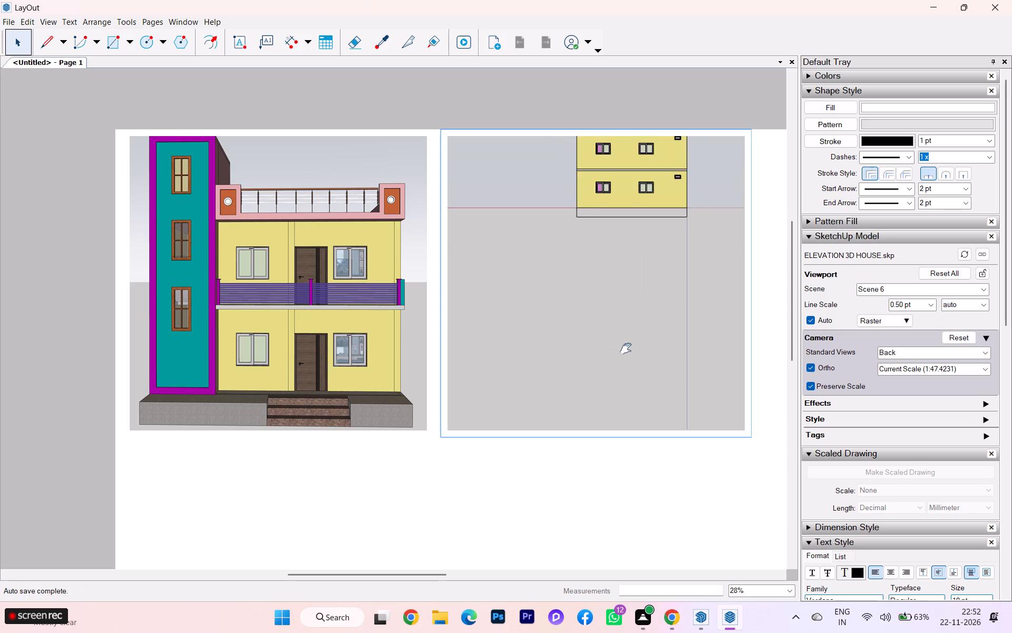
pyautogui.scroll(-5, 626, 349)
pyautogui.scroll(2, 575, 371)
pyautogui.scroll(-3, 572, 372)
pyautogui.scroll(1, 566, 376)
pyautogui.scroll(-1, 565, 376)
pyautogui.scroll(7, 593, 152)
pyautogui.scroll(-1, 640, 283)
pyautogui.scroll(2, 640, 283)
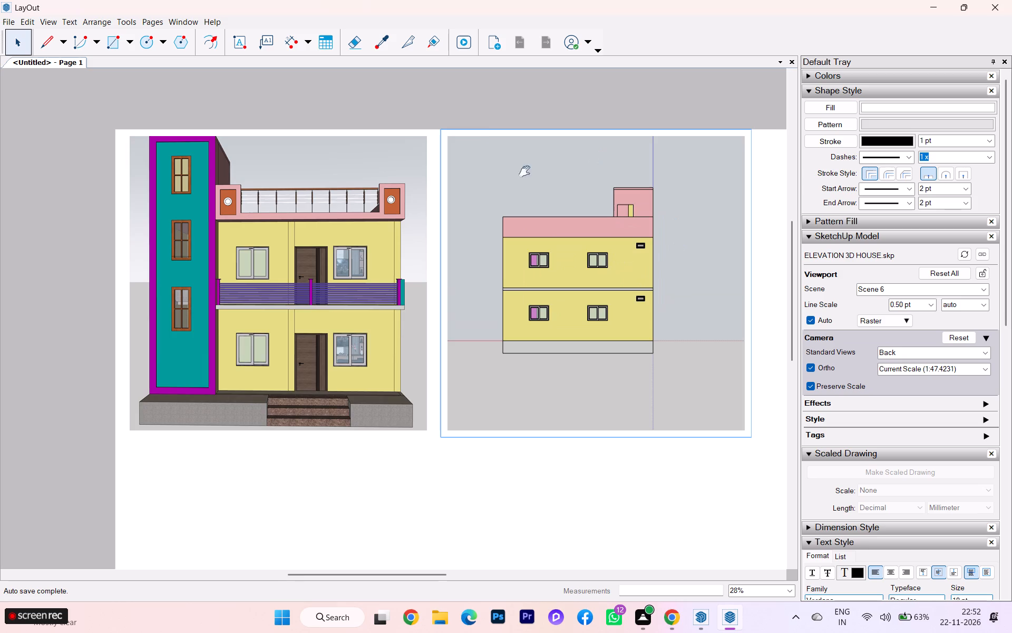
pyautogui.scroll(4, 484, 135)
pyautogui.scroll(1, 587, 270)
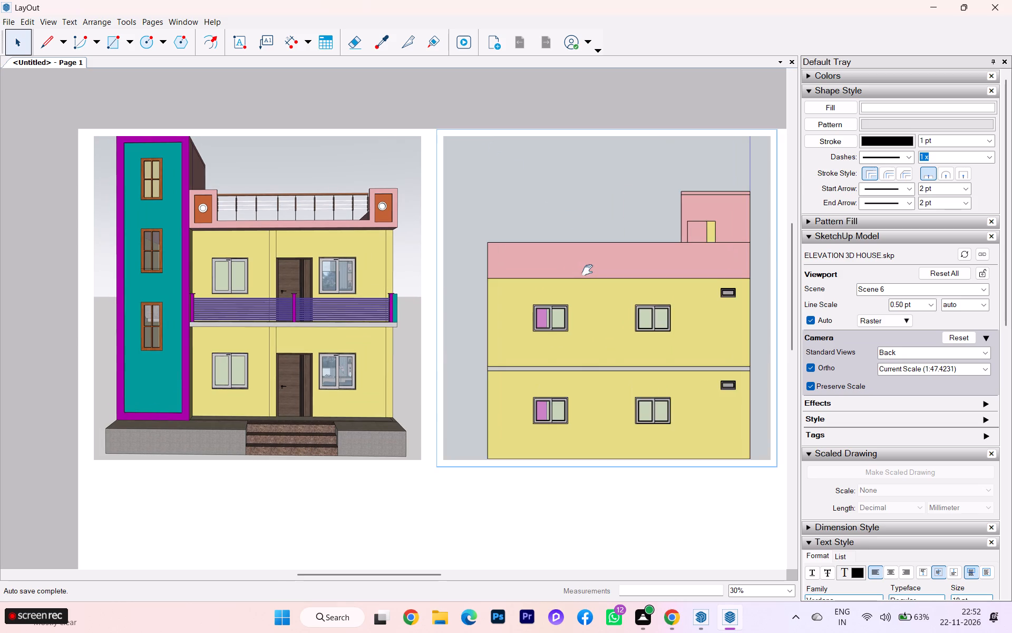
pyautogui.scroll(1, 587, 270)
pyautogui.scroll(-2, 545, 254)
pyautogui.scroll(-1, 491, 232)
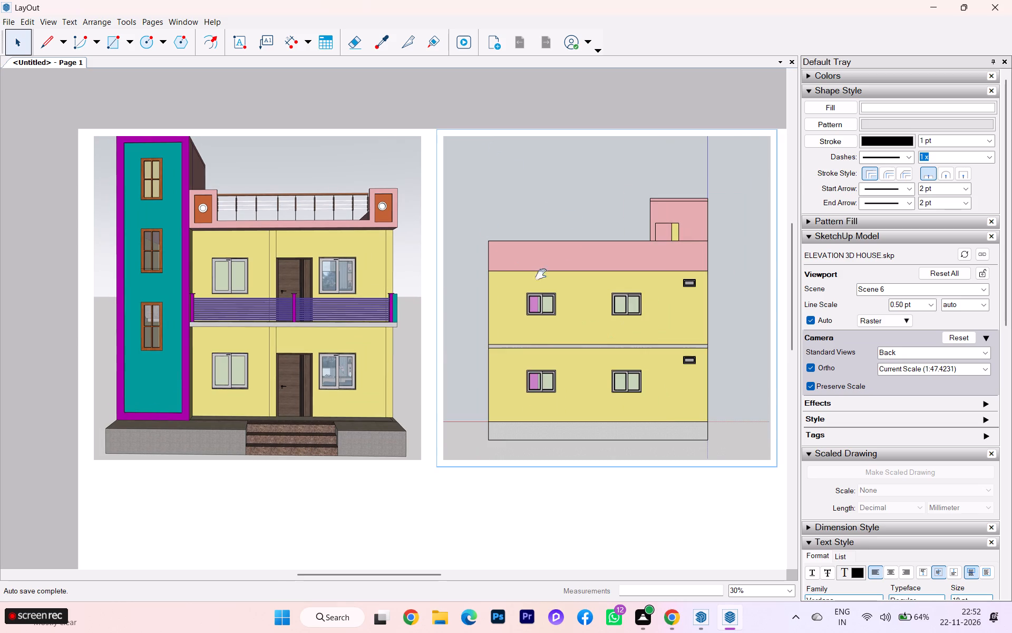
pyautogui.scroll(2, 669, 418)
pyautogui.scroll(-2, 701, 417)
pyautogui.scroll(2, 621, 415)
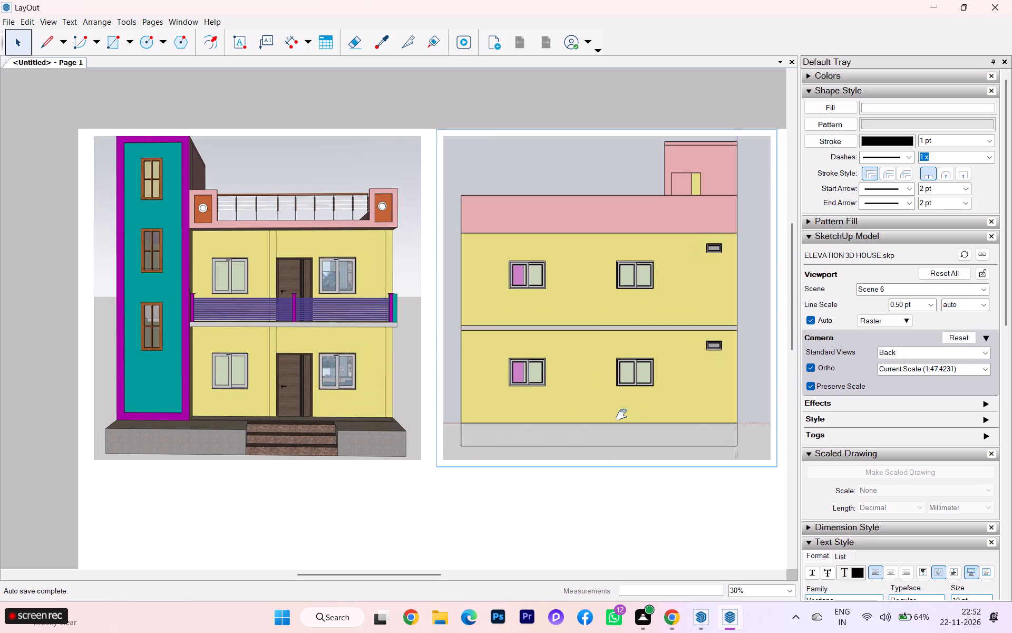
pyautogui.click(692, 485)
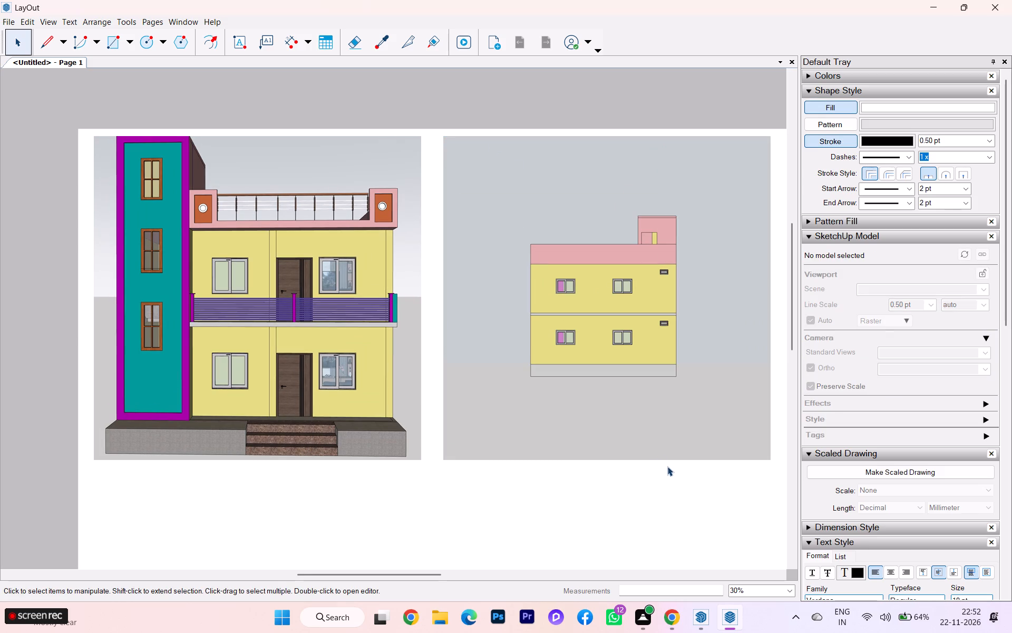
# Crop the back elevation viewport's frame closely around the house on all four sides, keeping the drawing's scale.
pyautogui.click(617, 363)
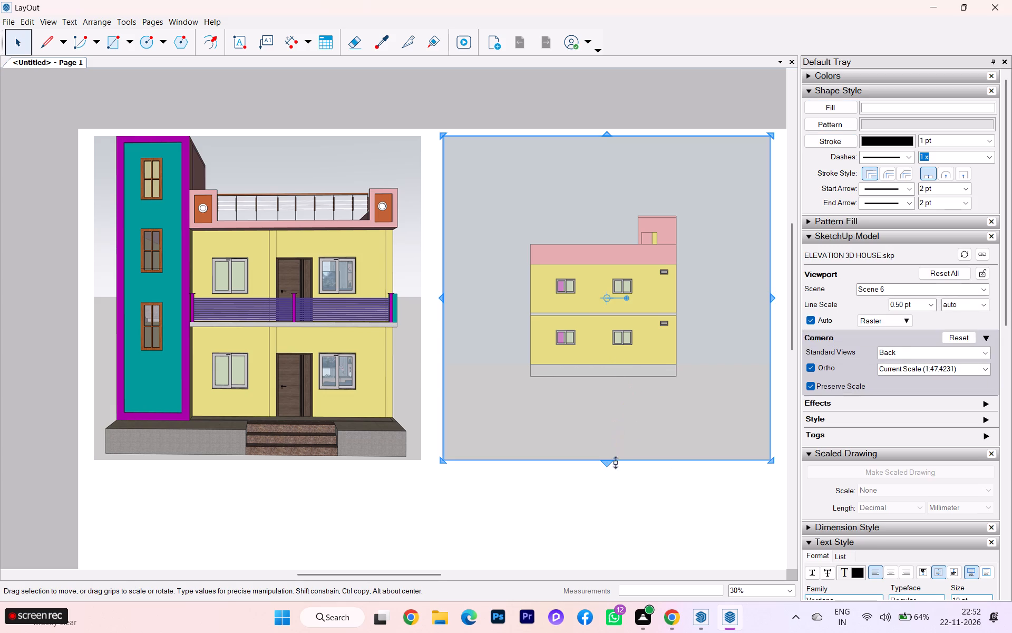
pyautogui.moveTo(604, 464); pyautogui.dragTo(595, 391)
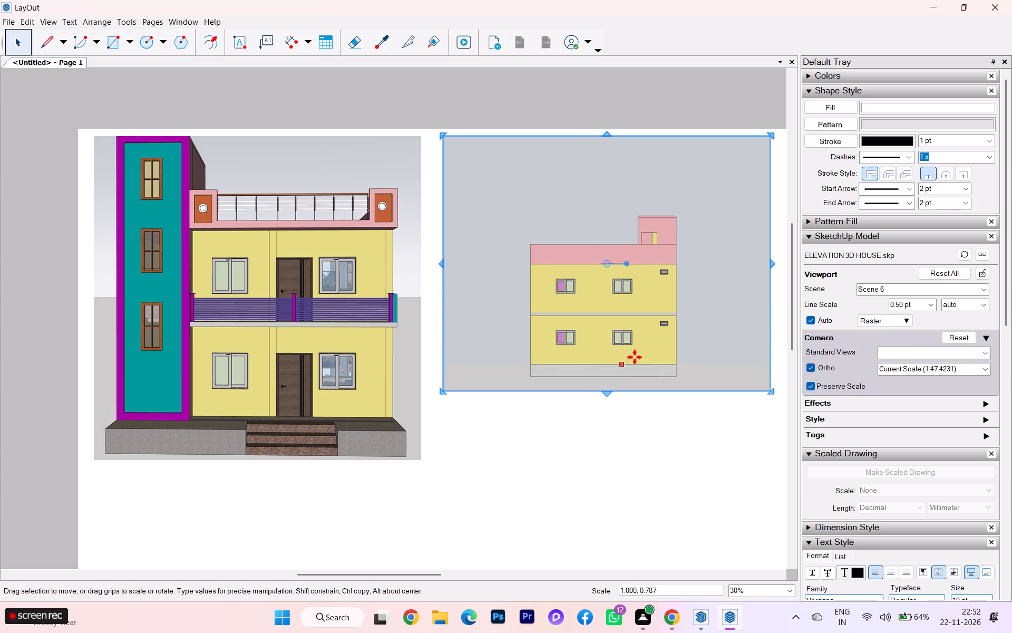
pyautogui.moveTo(772, 262); pyautogui.dragTo(704, 276)
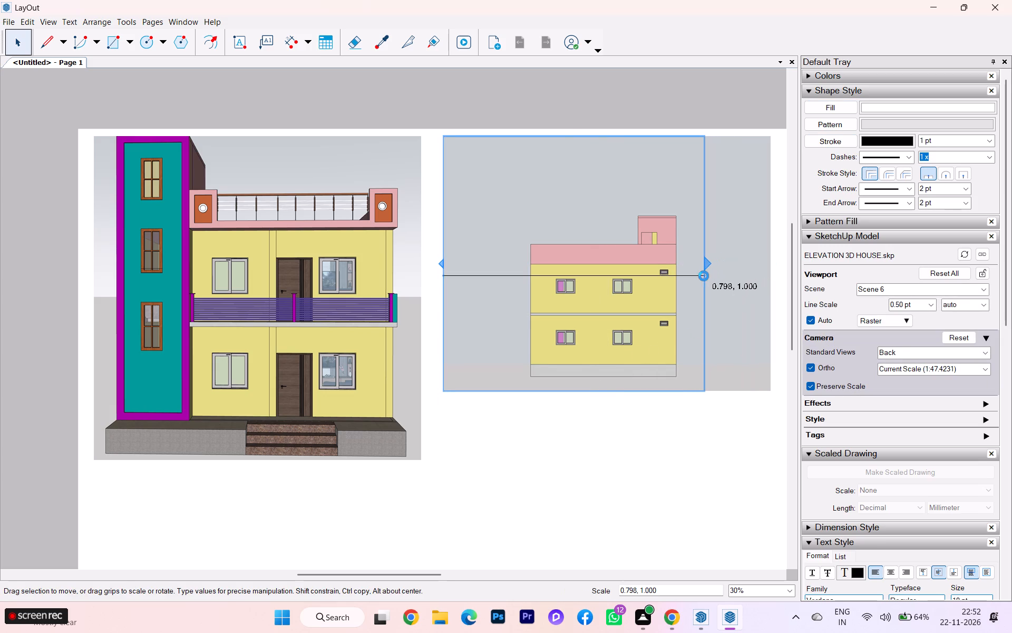
pyautogui.moveTo(439, 261); pyautogui.dragTo(520, 273)
pyautogui.moveTo(611, 134); pyautogui.dragTo(614, 159)
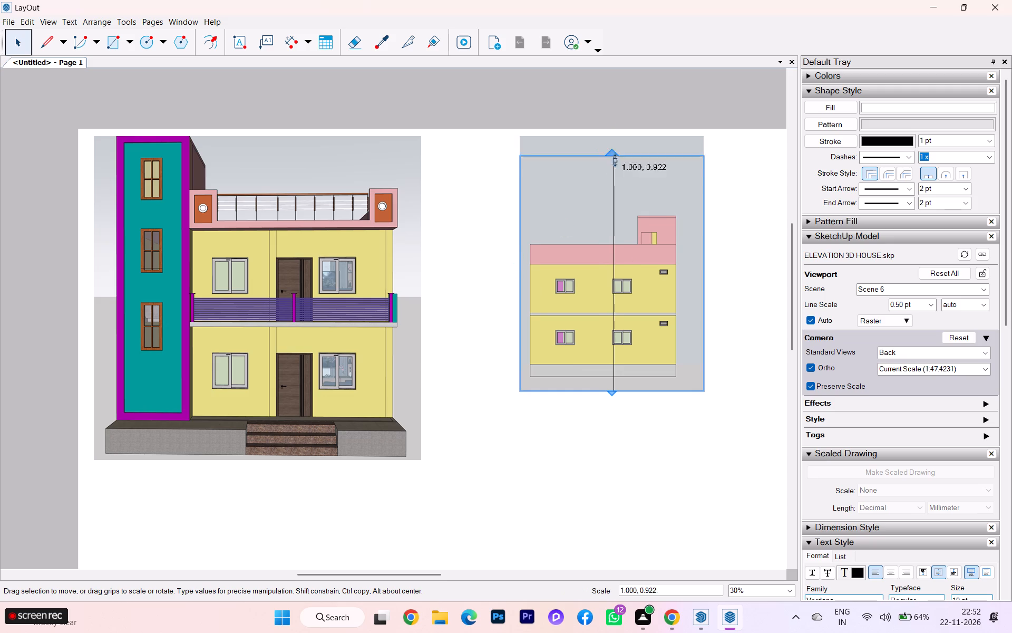
pyautogui.moveTo(614, 159); pyautogui.dragTo(612, 208)
pyautogui.scroll(-1, 638, 275)
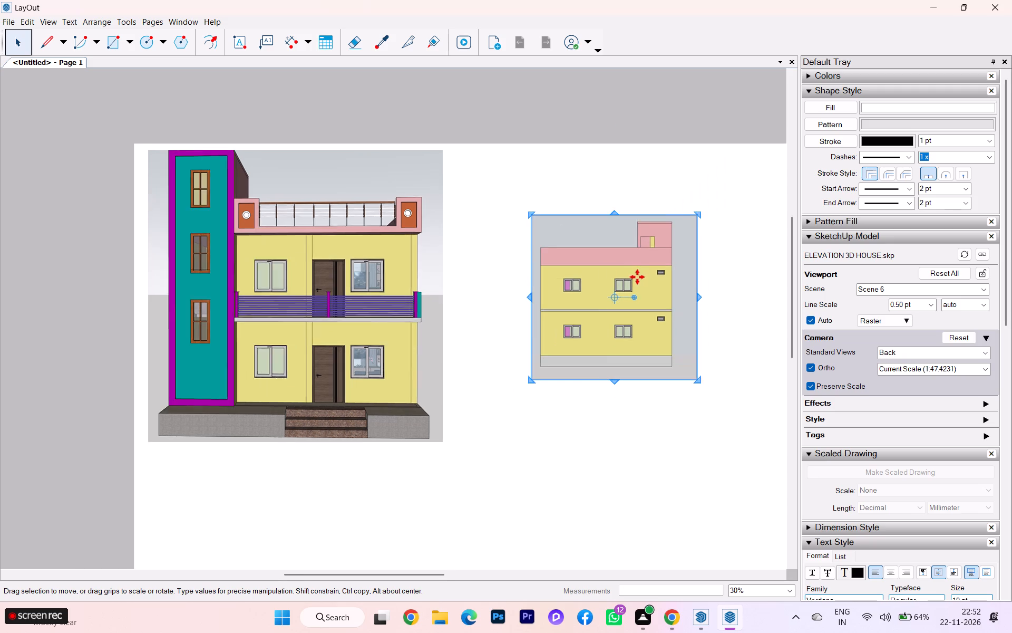
# Move the cropped back elevation viewport beneath the front view, near the sheet's lower-left corner.
pyautogui.scroll(-4, 636, 276)
pyautogui.scroll(2, 600, 287)
pyautogui.scroll(-2, 600, 287)
pyautogui.scroll(2, 612, 297)
pyautogui.scroll(-1, 612, 297)
pyautogui.scroll(1, 432, 200)
pyautogui.scroll(-3, 432, 200)
pyautogui.scroll(1, 432, 200)
pyautogui.scroll(-1, 432, 200)
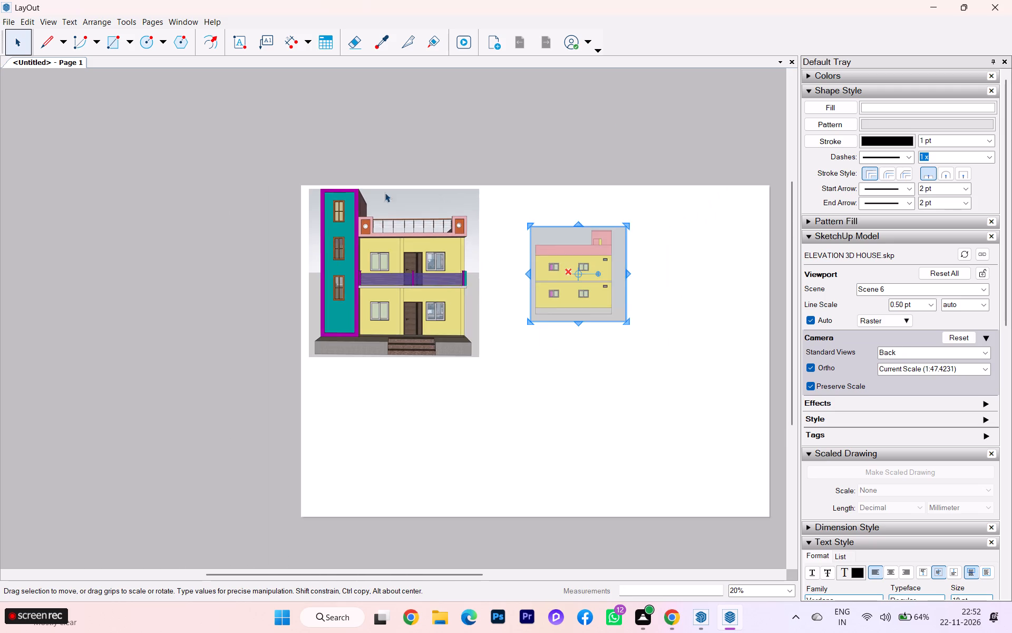
pyautogui.scroll(-2, 295, 162)
pyautogui.scroll(2, 493, 263)
pyautogui.moveTo(515, 252); pyautogui.dragTo(384, 355)
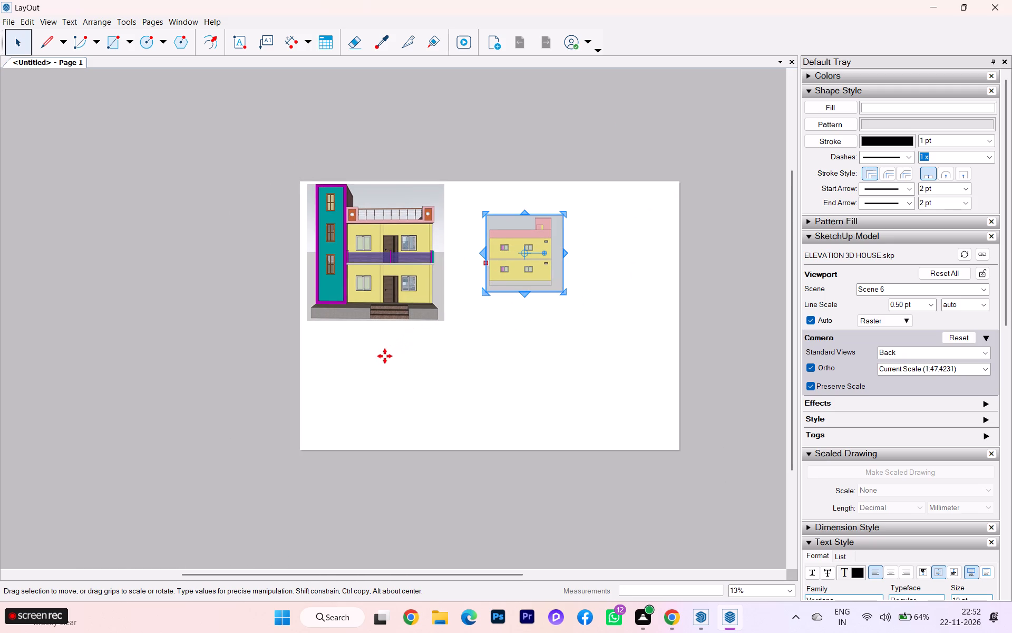
pyautogui.moveTo(384, 355); pyautogui.dragTo(355, 377)
pyautogui.scroll(2, 528, 254)
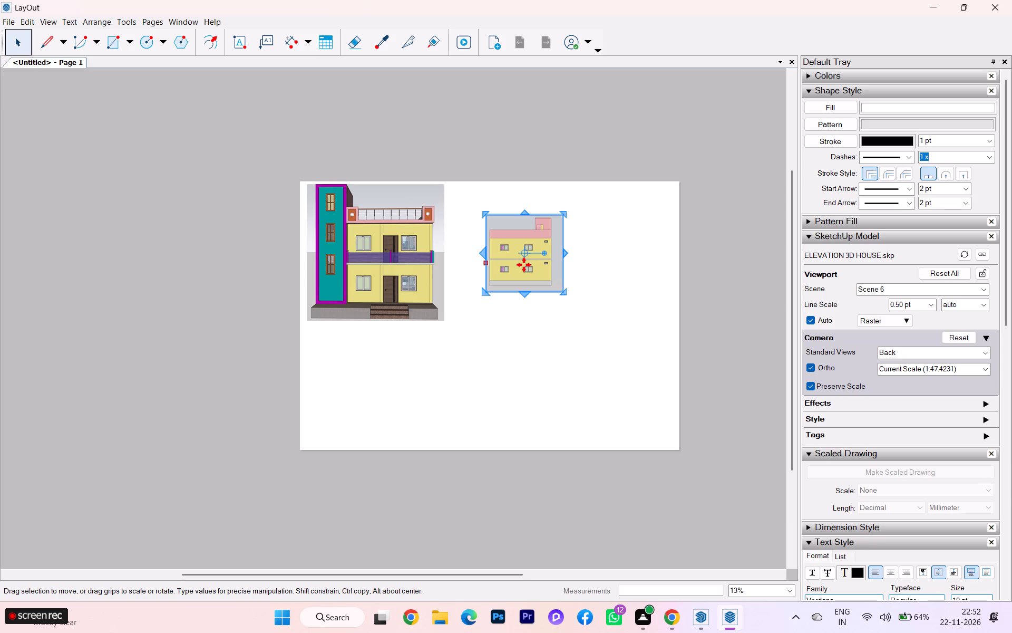
pyautogui.click(523, 264)
pyautogui.scroll(2, 551, 277)
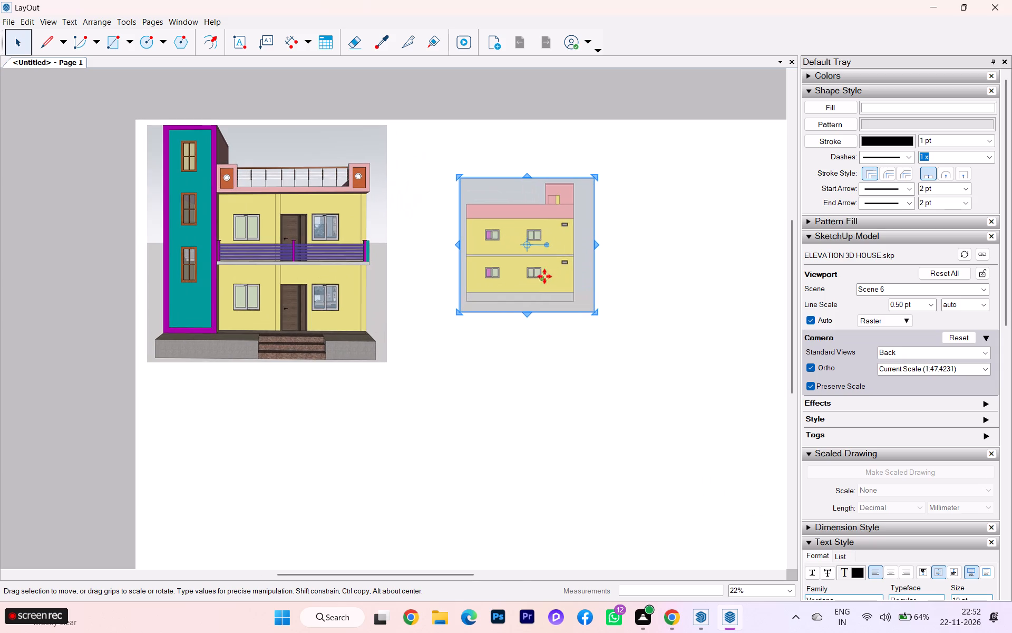
pyautogui.moveTo(543, 275); pyautogui.dragTo(235, 526)
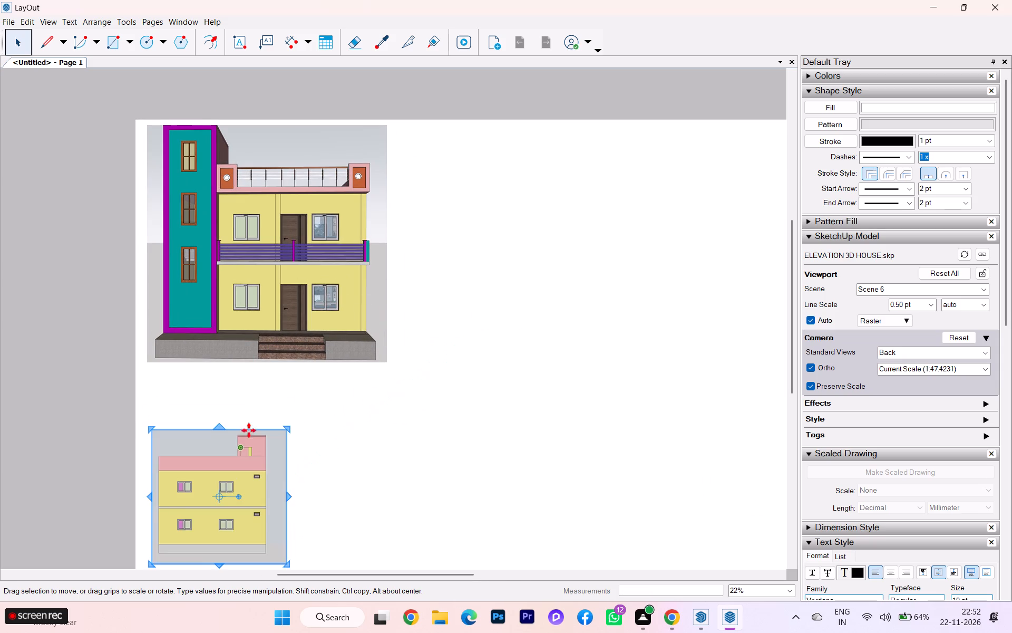
pyautogui.scroll(-3, 260, 383)
pyautogui.scroll(1, 260, 377)
pyautogui.scroll(-1, 260, 376)
pyautogui.scroll(3, 224, 463)
pyautogui.moveTo(224, 466); pyautogui.dragTo(220, 453)
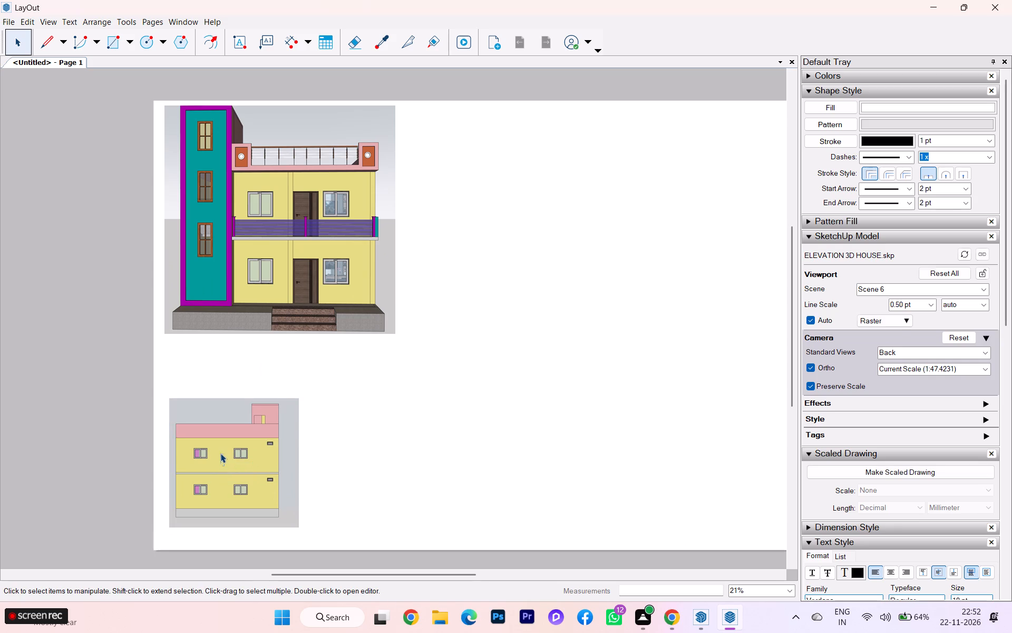
# Move the back elevation viewport straight up so its frame sits just beneath the front view.
pyautogui.click(263, 471)
pyautogui.click(264, 402)
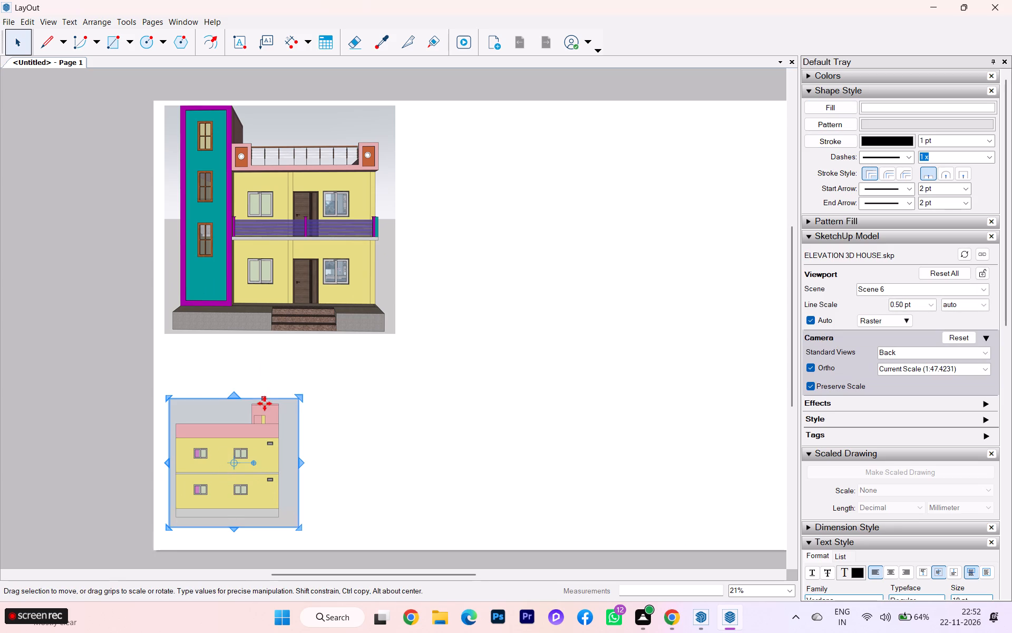
pyautogui.moveTo(231, 461); pyautogui.dragTo(232, 448)
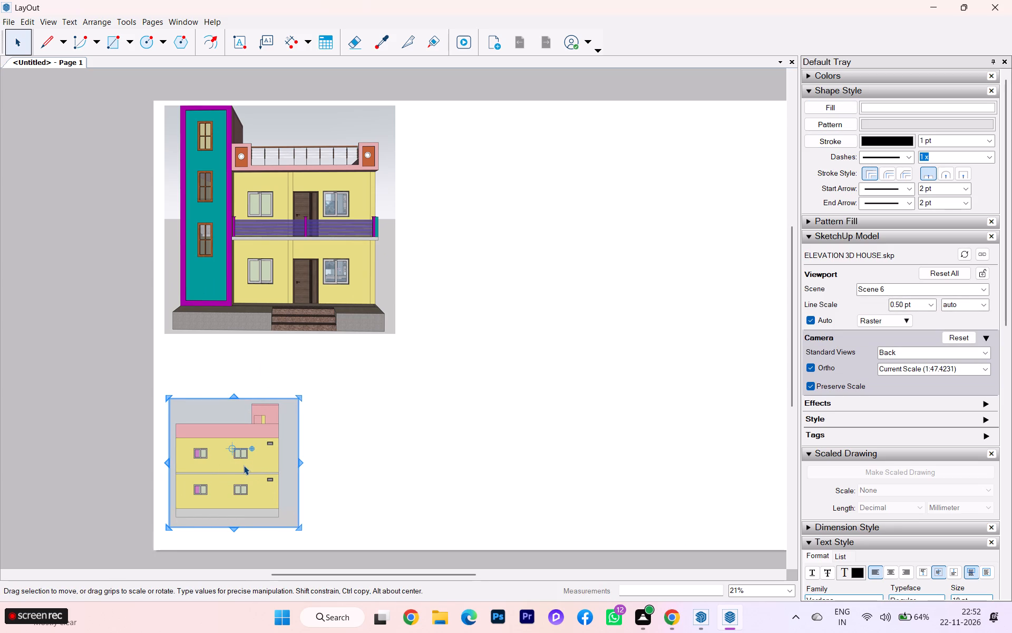
pyautogui.scroll(-1, 326, 431)
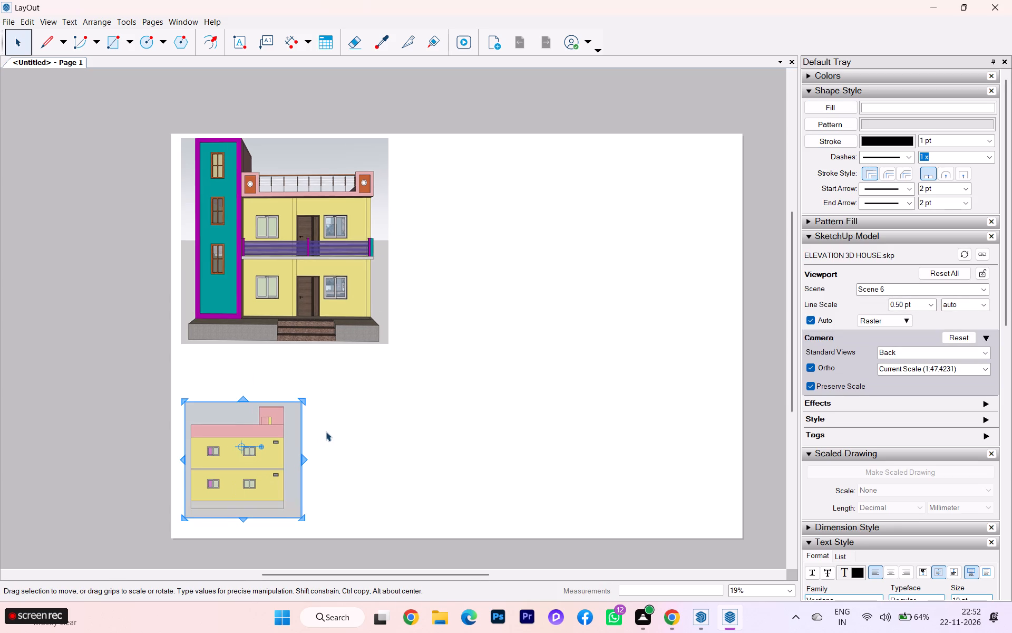
pyautogui.scroll(2, 258, 465)
pyautogui.click(310, 472)
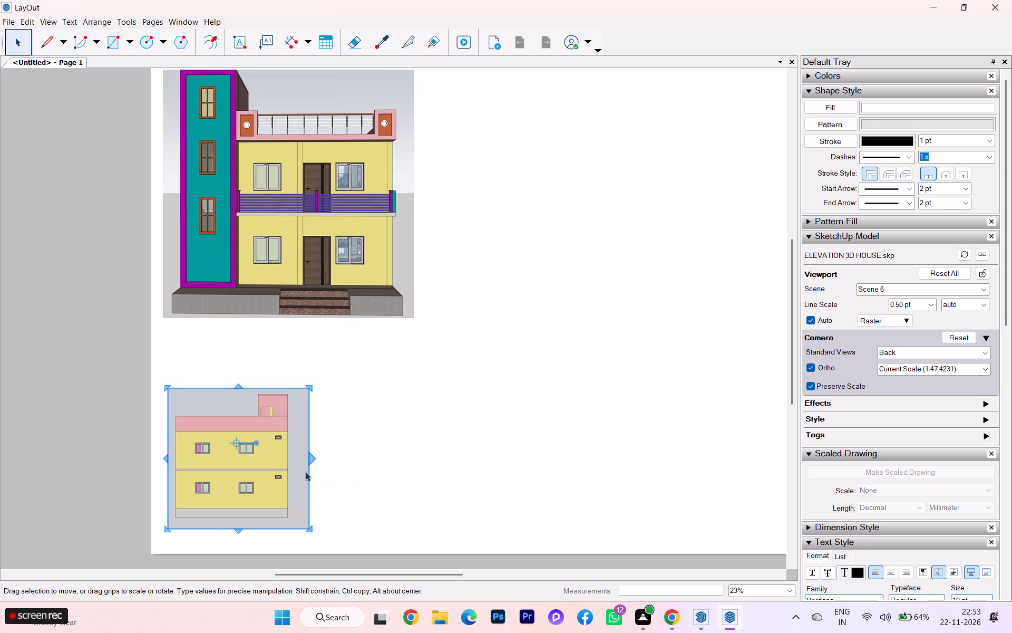
pyautogui.moveTo(294, 394); pyautogui.dragTo(268, 372)
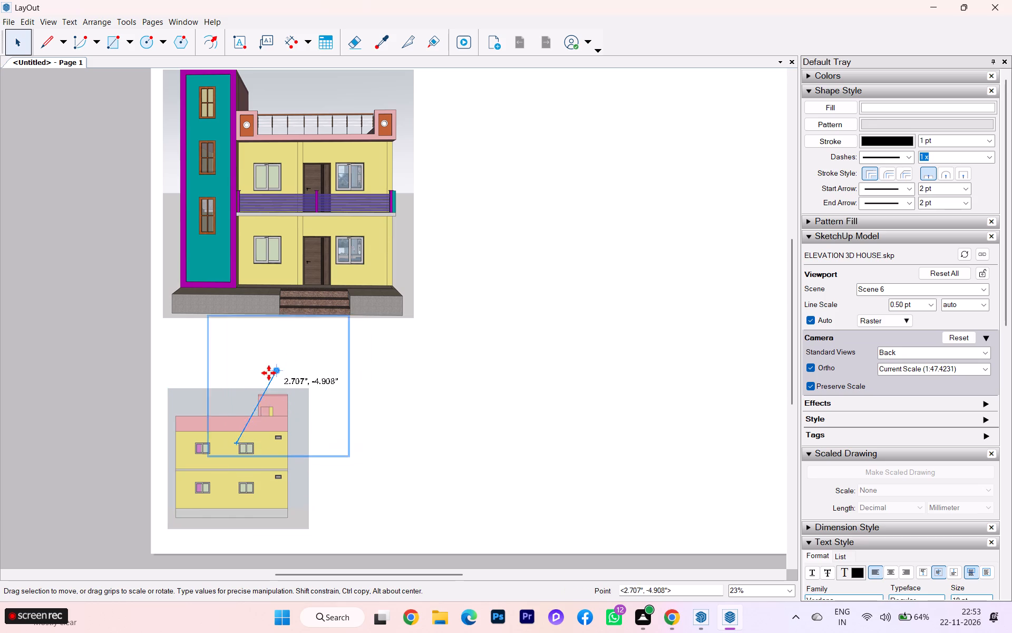
pyautogui.moveTo(268, 372); pyautogui.dragTo(235, 383)
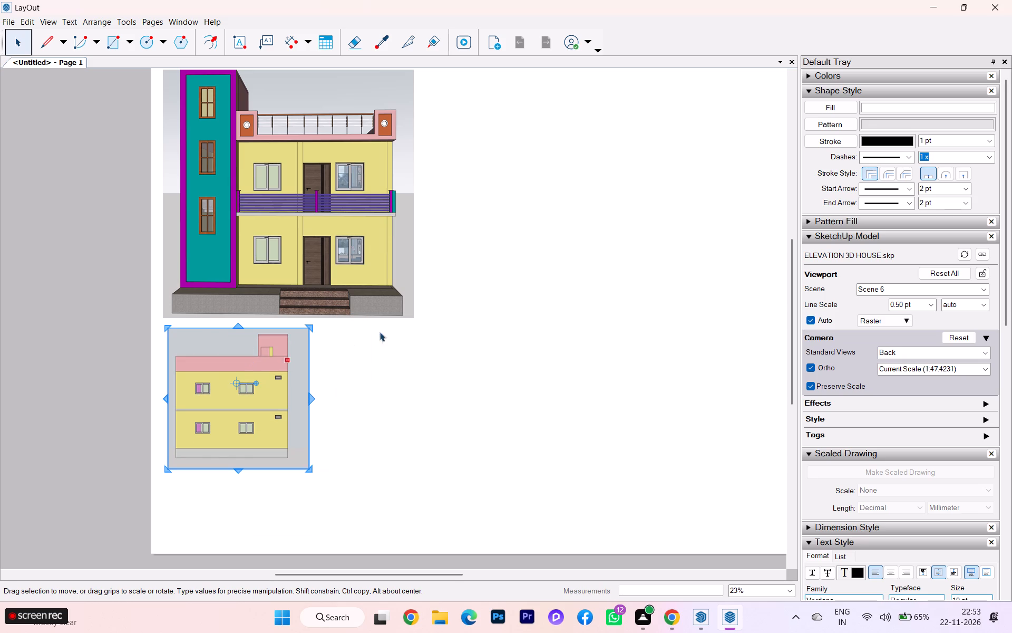
pyautogui.click(462, 322)
# Copy the front view viewport horizontally into the empty sheet area beside the original.
pyautogui.click(374, 260)
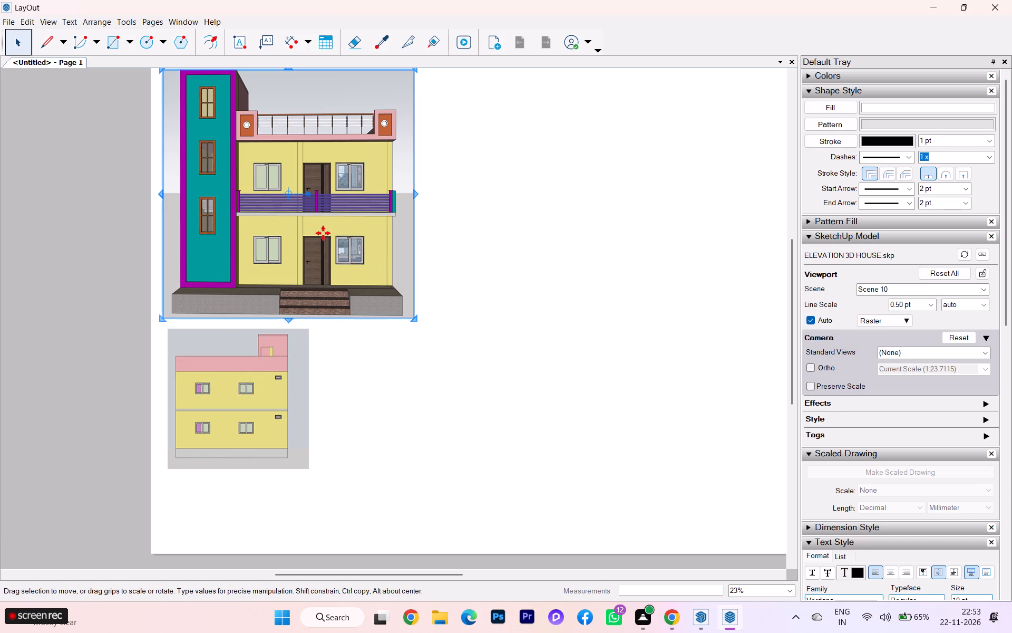
pyautogui.moveTo(322, 232); pyautogui.dragTo(608, 234)
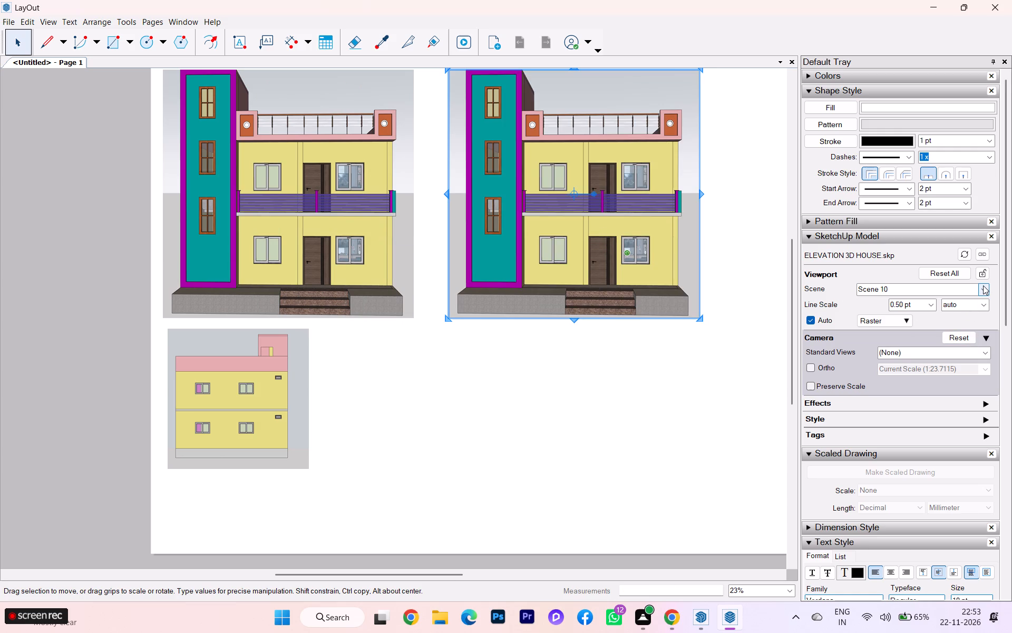
# Set the copied viewport's scene to Scene 13, the interior section of the house.
pyautogui.click(986, 353)
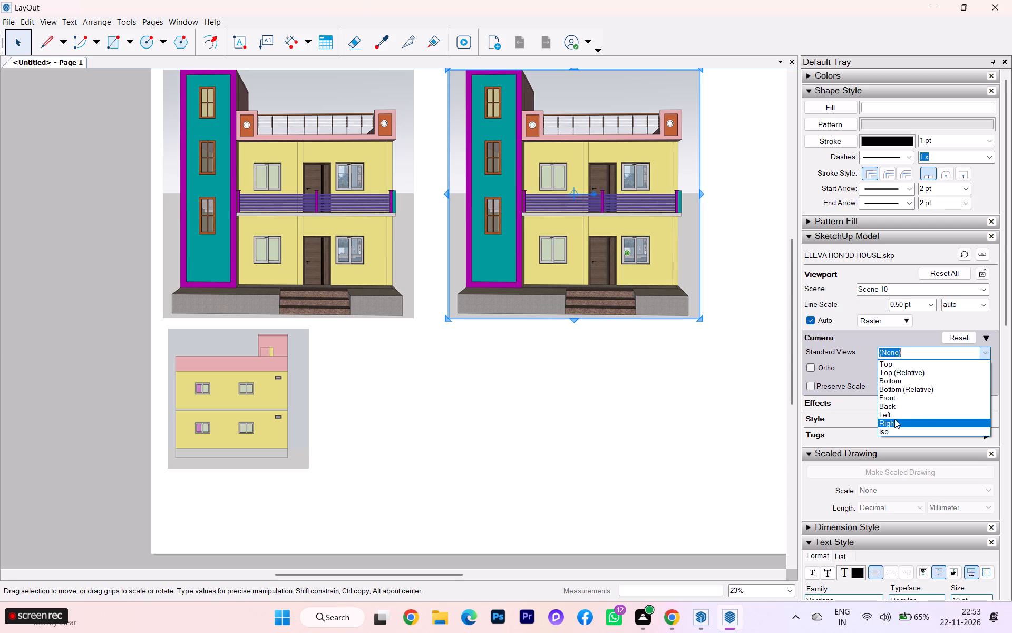
pyautogui.click(979, 287)
pyautogui.click(984, 293)
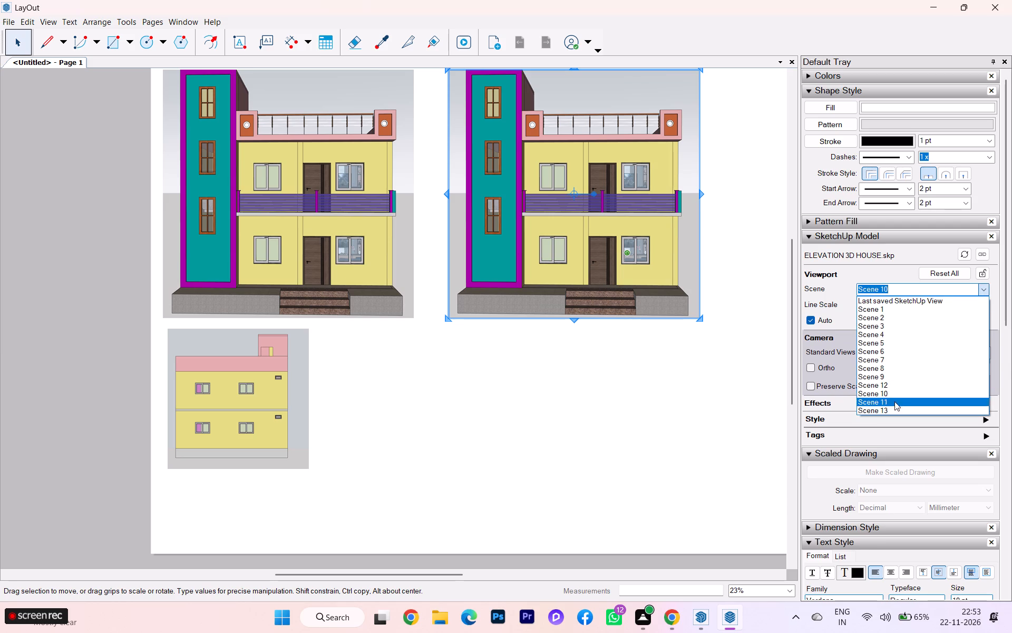
pyautogui.click(890, 408)
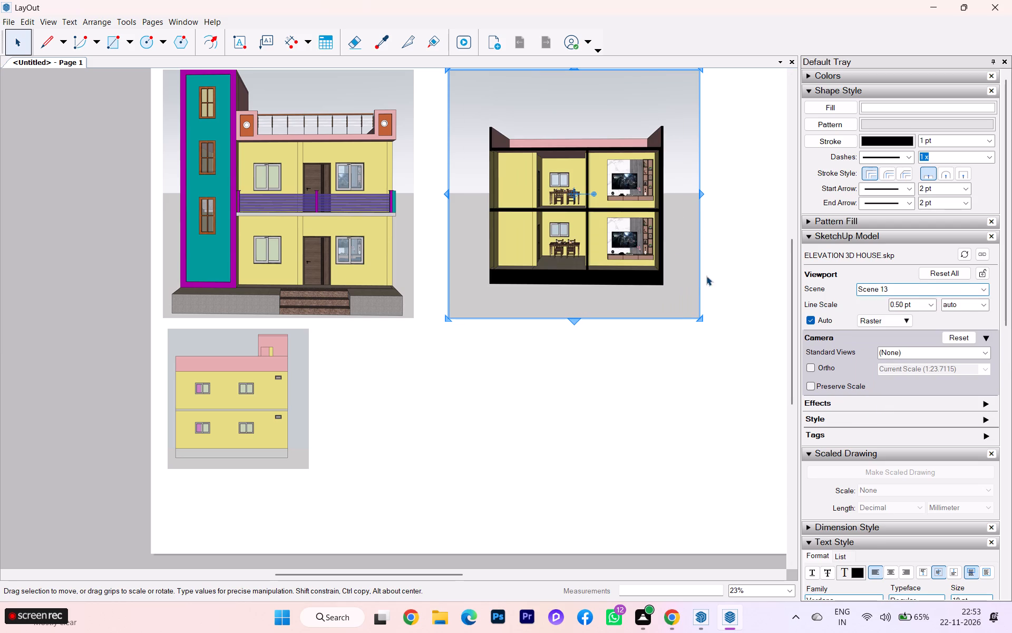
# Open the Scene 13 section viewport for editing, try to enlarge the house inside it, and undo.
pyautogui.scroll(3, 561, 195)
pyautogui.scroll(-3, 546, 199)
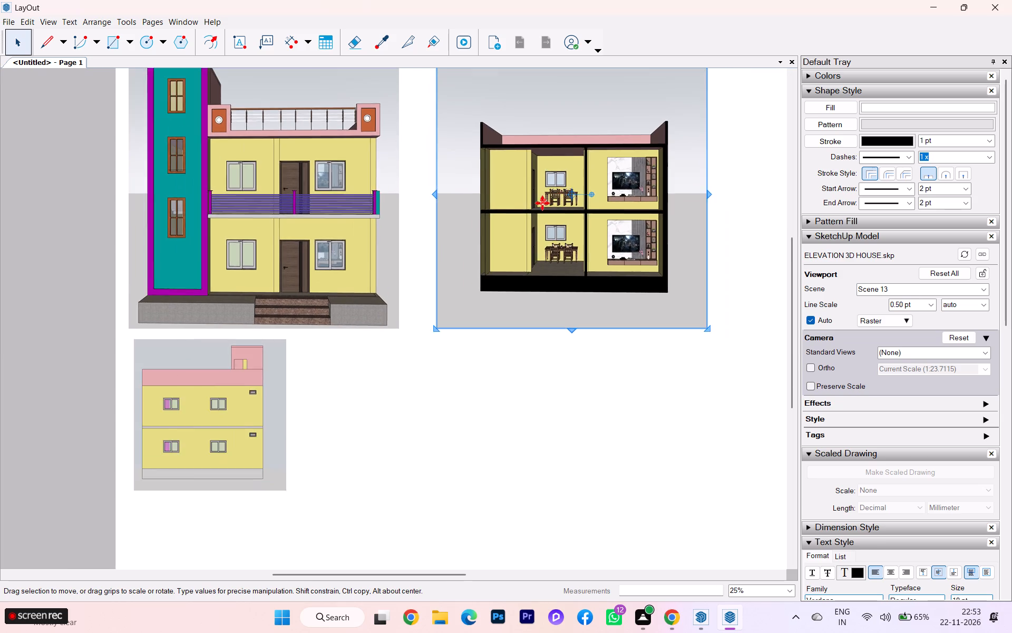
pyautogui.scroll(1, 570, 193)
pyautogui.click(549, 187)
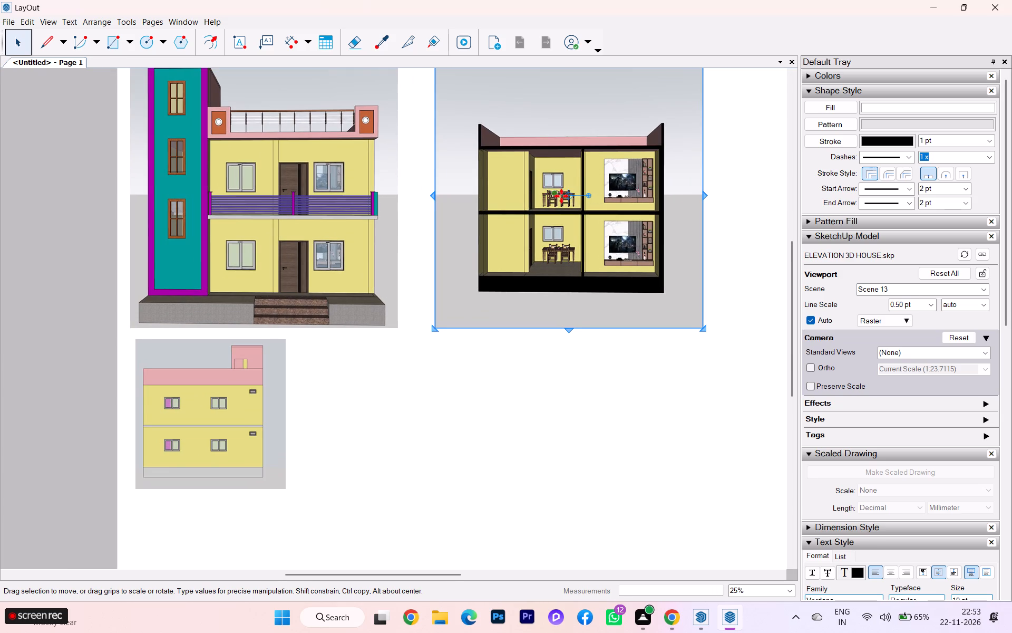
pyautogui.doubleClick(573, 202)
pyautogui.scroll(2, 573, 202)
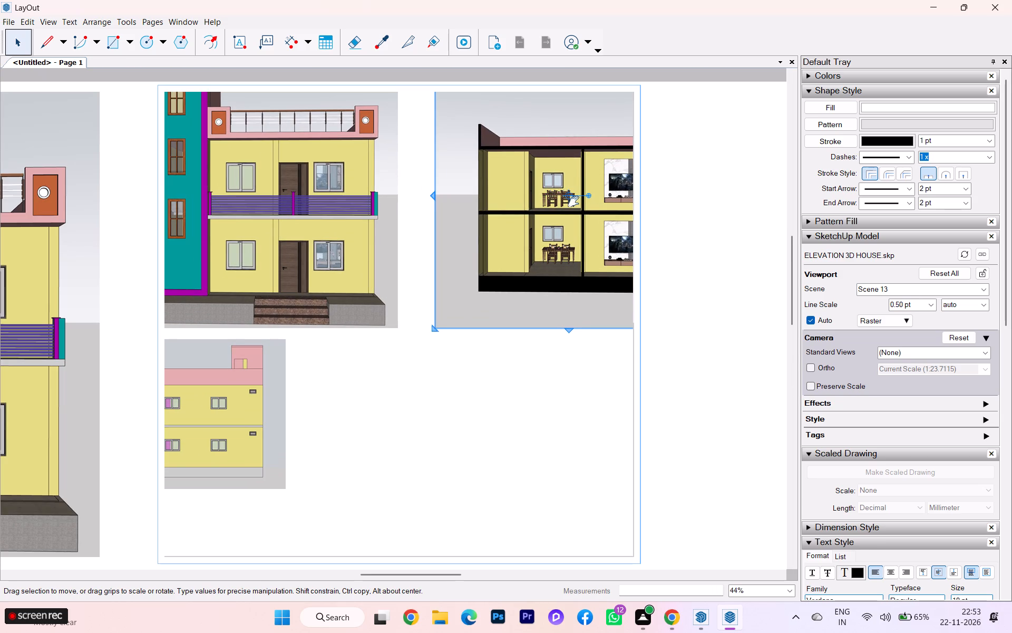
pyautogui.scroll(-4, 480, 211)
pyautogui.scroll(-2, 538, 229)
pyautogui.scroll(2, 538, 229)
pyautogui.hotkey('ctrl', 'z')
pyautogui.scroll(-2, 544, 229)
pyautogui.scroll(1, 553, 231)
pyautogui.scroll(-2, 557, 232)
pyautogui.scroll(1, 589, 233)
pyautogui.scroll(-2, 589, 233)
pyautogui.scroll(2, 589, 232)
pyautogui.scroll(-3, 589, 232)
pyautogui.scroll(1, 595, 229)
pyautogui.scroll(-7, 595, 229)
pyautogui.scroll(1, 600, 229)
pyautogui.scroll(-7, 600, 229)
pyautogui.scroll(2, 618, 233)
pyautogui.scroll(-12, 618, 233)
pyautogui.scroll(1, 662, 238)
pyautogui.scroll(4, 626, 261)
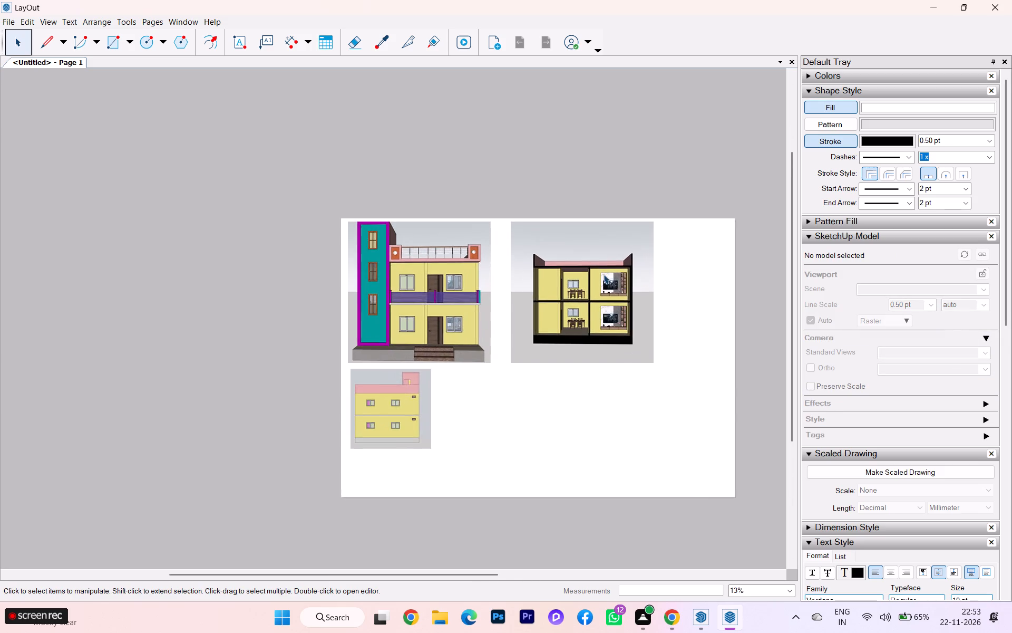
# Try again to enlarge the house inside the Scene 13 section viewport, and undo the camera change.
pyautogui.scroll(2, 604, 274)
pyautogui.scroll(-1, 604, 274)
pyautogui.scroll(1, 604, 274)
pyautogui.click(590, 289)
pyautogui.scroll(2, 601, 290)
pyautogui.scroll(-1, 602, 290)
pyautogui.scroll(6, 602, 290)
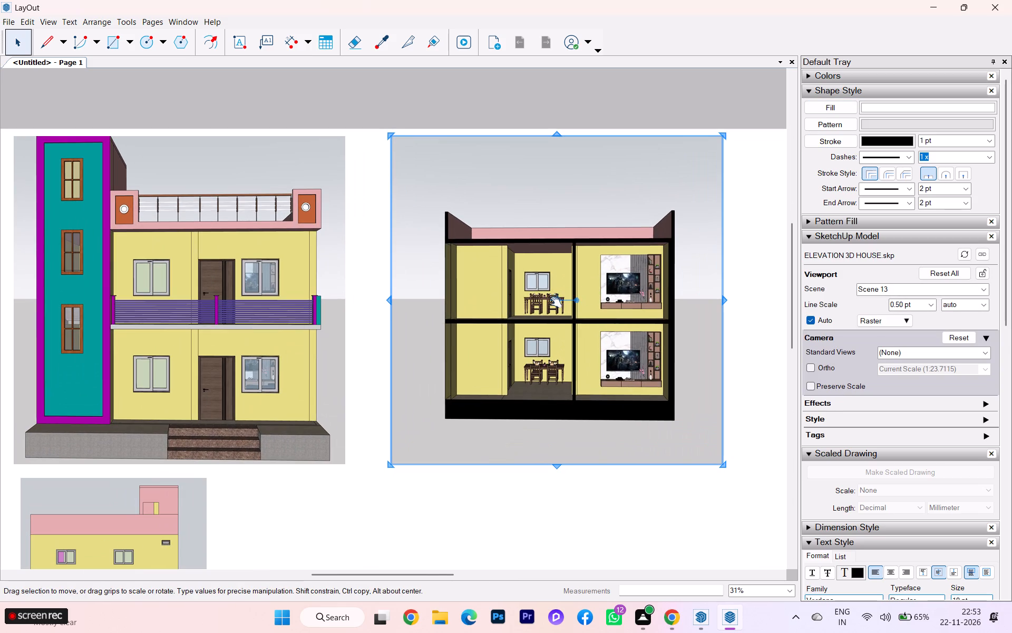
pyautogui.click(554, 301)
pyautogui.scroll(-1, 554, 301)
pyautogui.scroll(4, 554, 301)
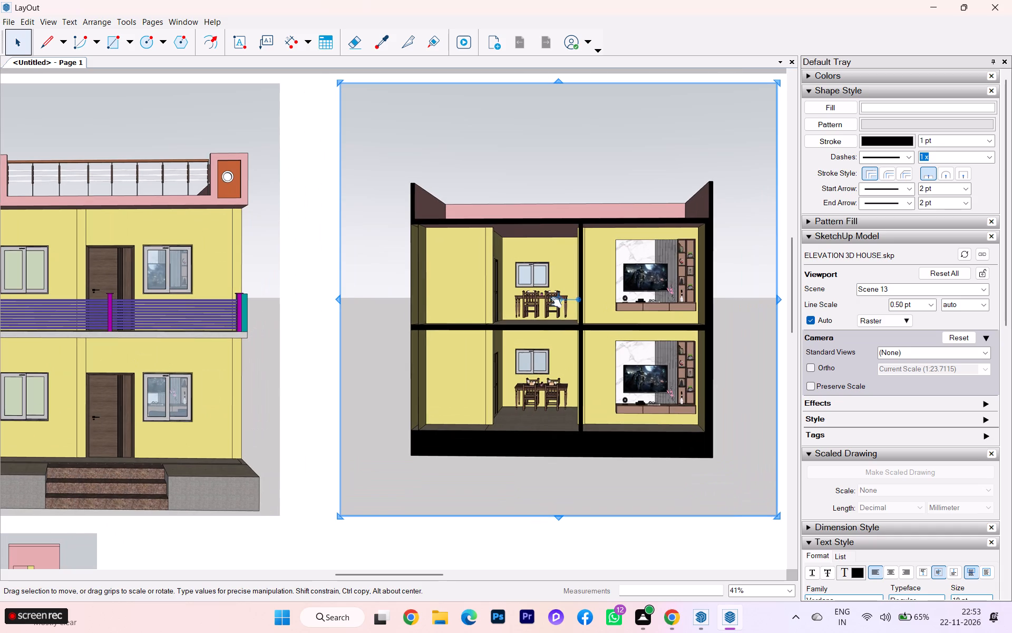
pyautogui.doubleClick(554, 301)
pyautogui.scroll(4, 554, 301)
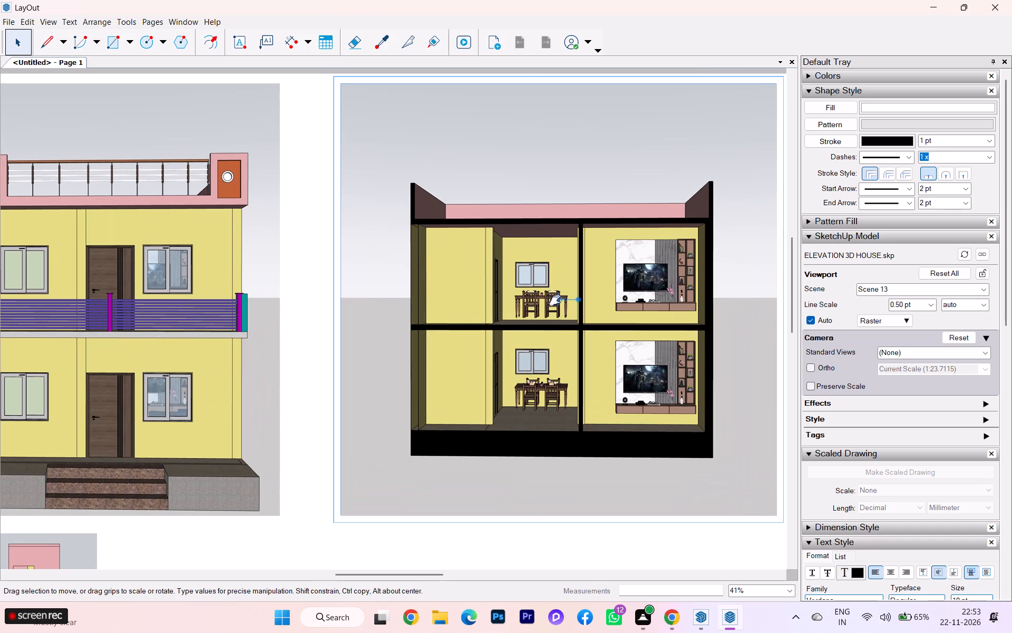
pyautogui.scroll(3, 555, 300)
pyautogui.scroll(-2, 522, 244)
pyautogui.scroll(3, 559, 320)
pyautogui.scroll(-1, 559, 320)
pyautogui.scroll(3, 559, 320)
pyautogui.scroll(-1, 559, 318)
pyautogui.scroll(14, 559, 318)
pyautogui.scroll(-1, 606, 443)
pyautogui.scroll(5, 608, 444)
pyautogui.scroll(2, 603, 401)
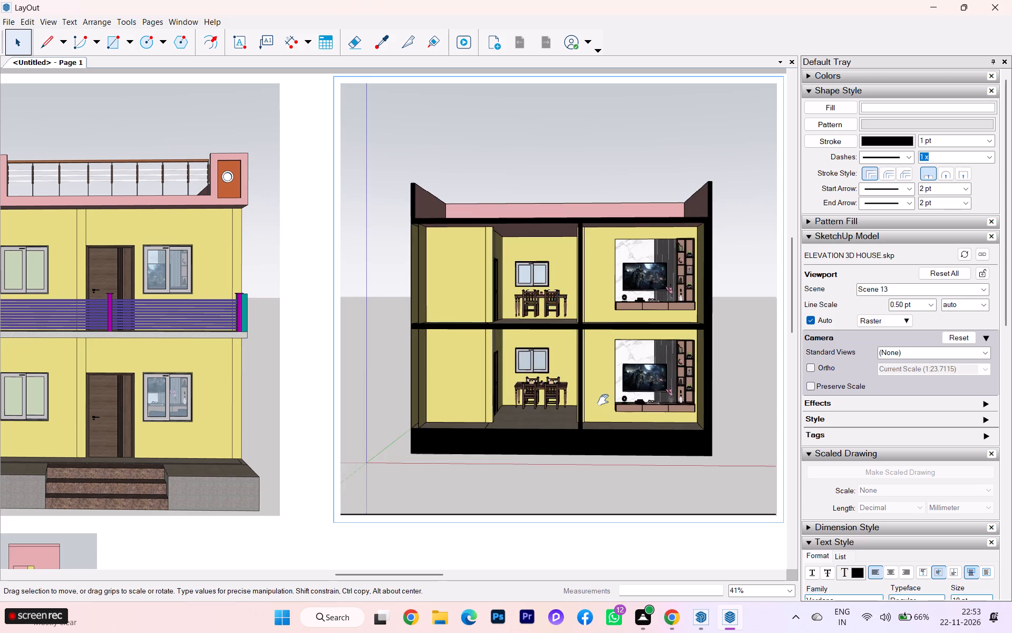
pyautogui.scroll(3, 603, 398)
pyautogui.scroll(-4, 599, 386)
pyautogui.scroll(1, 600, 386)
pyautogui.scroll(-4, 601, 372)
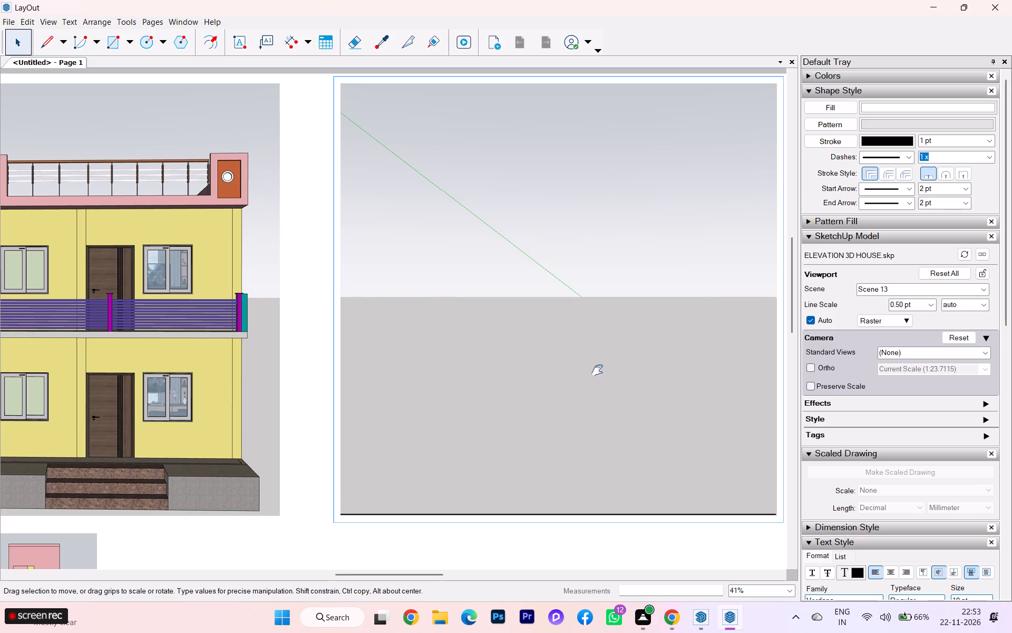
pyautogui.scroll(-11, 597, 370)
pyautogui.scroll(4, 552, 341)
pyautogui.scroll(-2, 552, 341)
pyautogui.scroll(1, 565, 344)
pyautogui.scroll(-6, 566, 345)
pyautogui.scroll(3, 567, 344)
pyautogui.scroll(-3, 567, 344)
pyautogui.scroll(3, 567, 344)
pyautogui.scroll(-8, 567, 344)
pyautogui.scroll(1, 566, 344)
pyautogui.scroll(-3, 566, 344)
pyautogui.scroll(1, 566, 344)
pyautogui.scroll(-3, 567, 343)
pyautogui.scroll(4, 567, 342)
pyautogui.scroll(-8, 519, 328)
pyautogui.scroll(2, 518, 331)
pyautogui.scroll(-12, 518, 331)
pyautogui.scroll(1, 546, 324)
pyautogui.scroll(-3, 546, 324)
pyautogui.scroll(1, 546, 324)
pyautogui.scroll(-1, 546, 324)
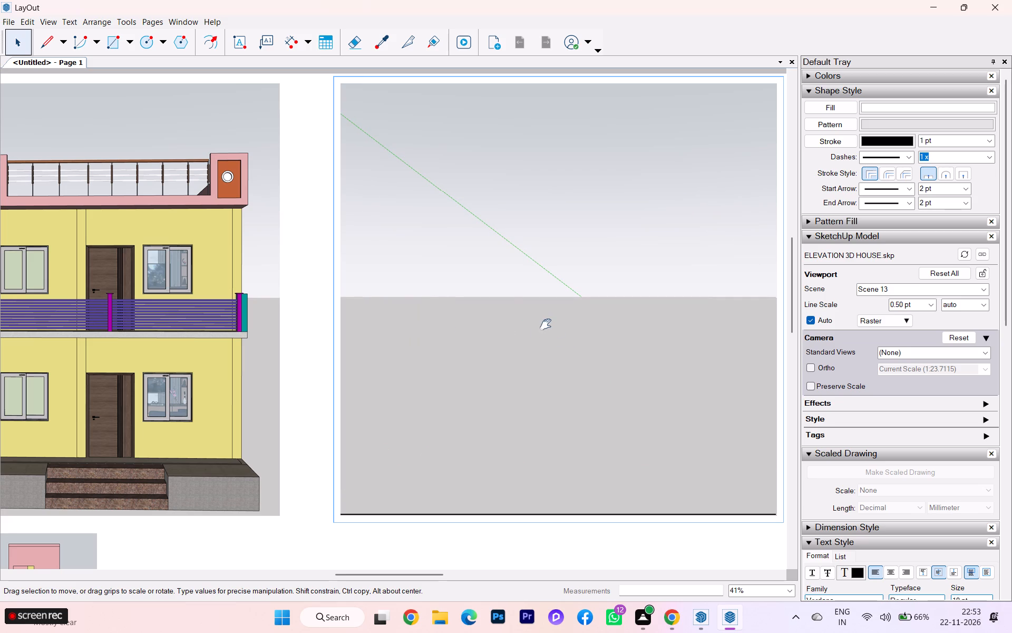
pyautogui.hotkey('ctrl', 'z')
# Open the Scene 13 section viewport for editing and enlarge the house inside its frame.
pyautogui.scroll(2, 546, 331)
pyautogui.scroll(-6, 546, 331)
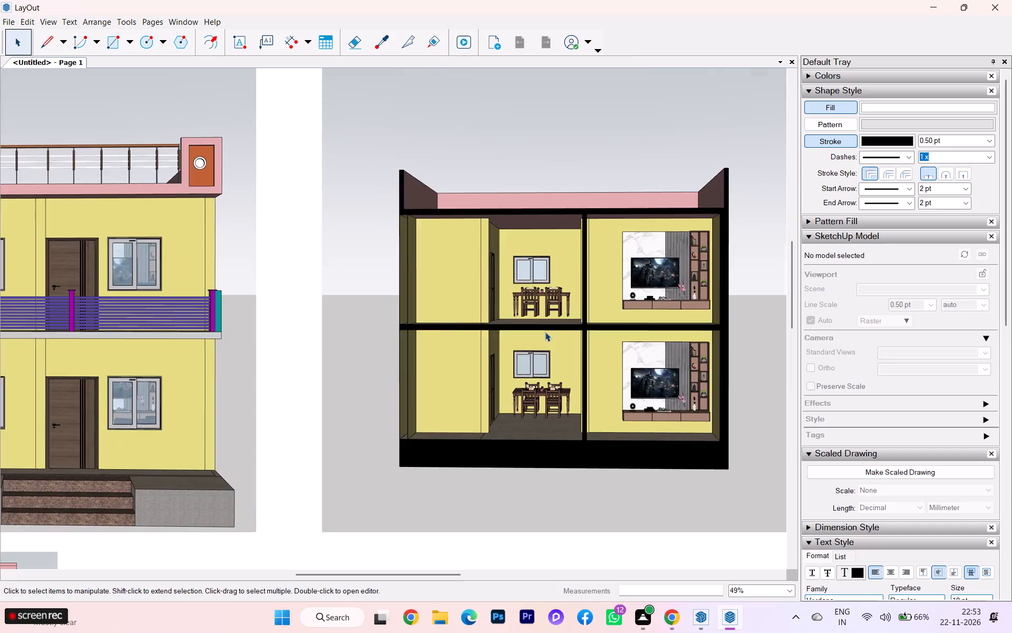
pyautogui.click(545, 332)
pyautogui.click(545, 332)
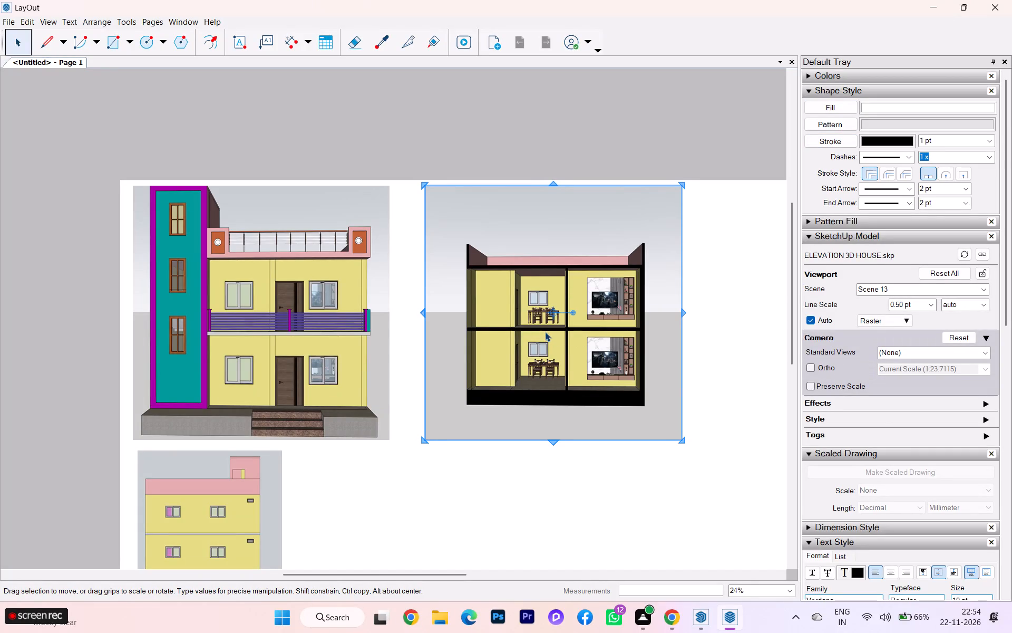
pyautogui.click(545, 332)
pyautogui.doubleClick(545, 332)
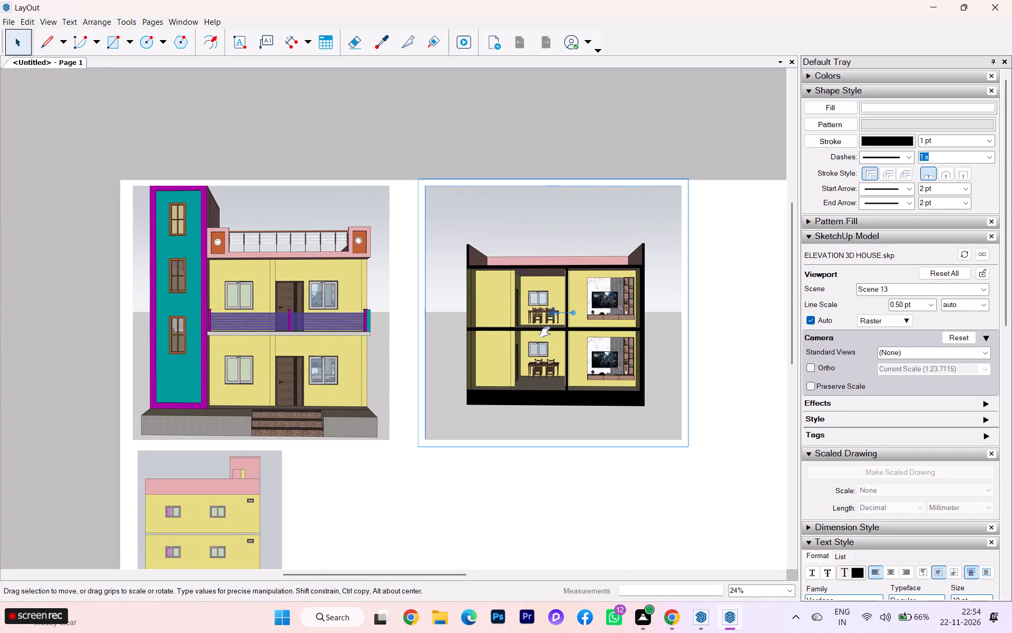
pyautogui.scroll(2, 545, 332)
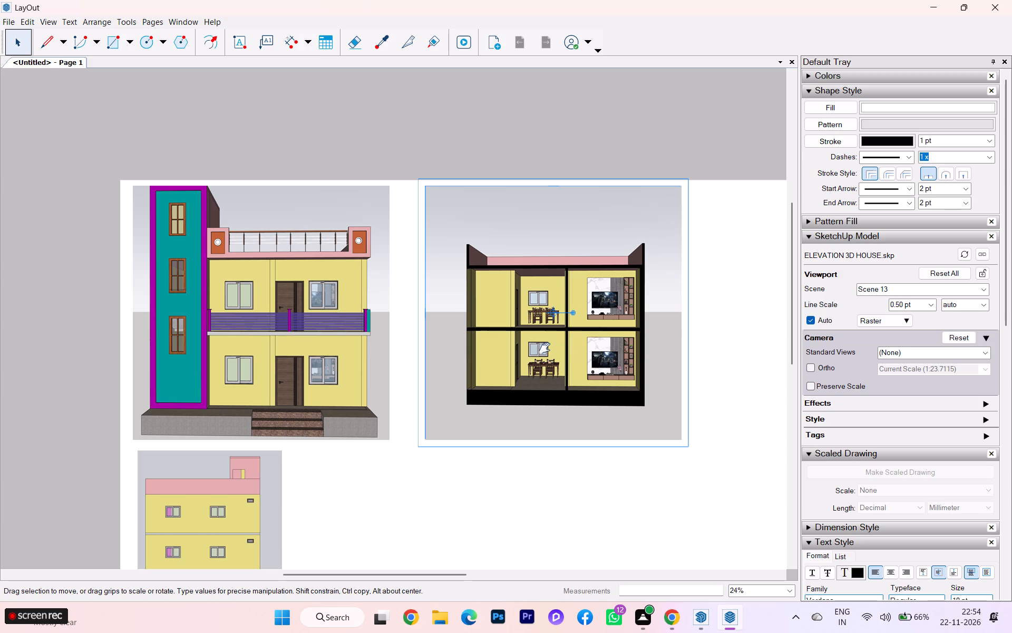
pyautogui.scroll(3, 544, 348)
pyautogui.scroll(-3, 544, 347)
pyautogui.scroll(2, 544, 347)
pyautogui.scroll(-7, 544, 347)
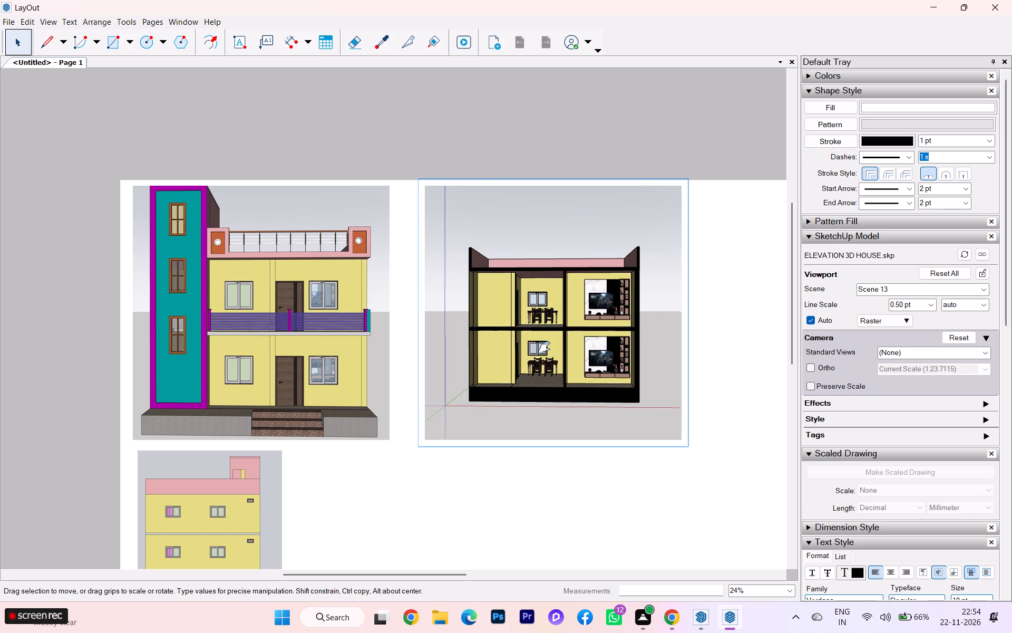
pyautogui.scroll(2, 544, 347)
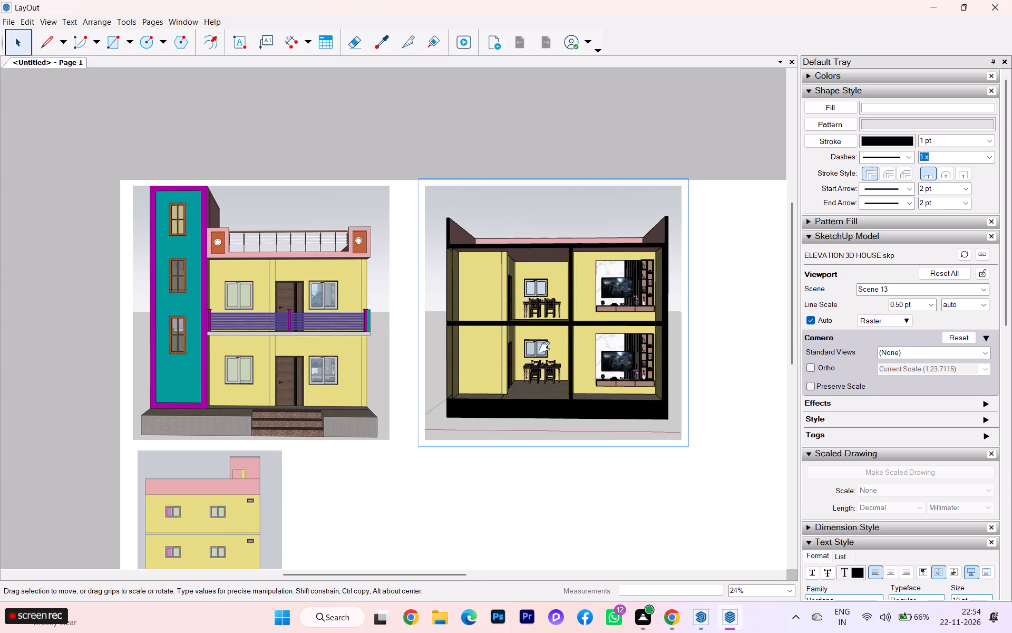
# Recentre and further enlarge the sectioned house until it nearly fills the viewport's width, and finish editing the view.
pyautogui.scroll(1, 544, 347)
pyautogui.scroll(-1, 544, 347)
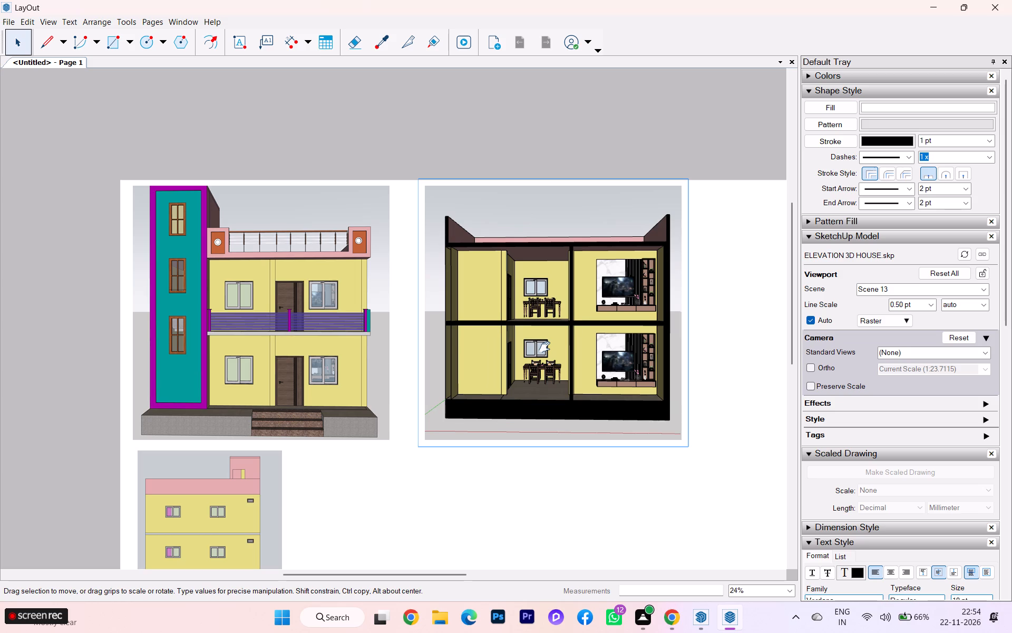
pyautogui.scroll(1, 544, 347)
pyautogui.scroll(-1, 544, 347)
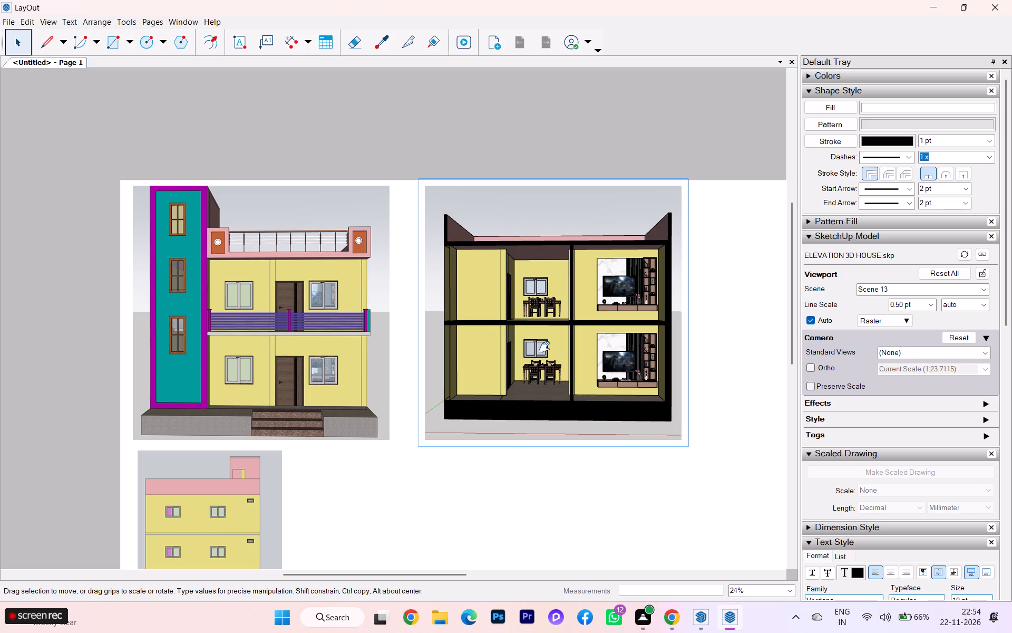
pyautogui.scroll(-2, 517, 303)
pyautogui.scroll(3, 492, 302)
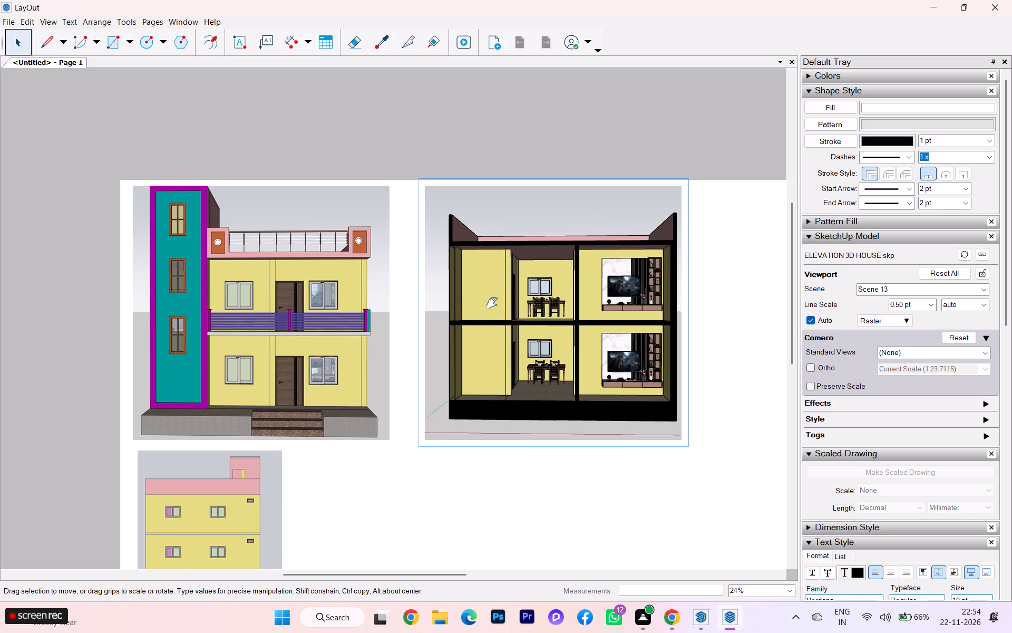
pyautogui.scroll(-2, 451, 305)
pyautogui.scroll(1, 620, 323)
pyautogui.scroll(-1, 641, 322)
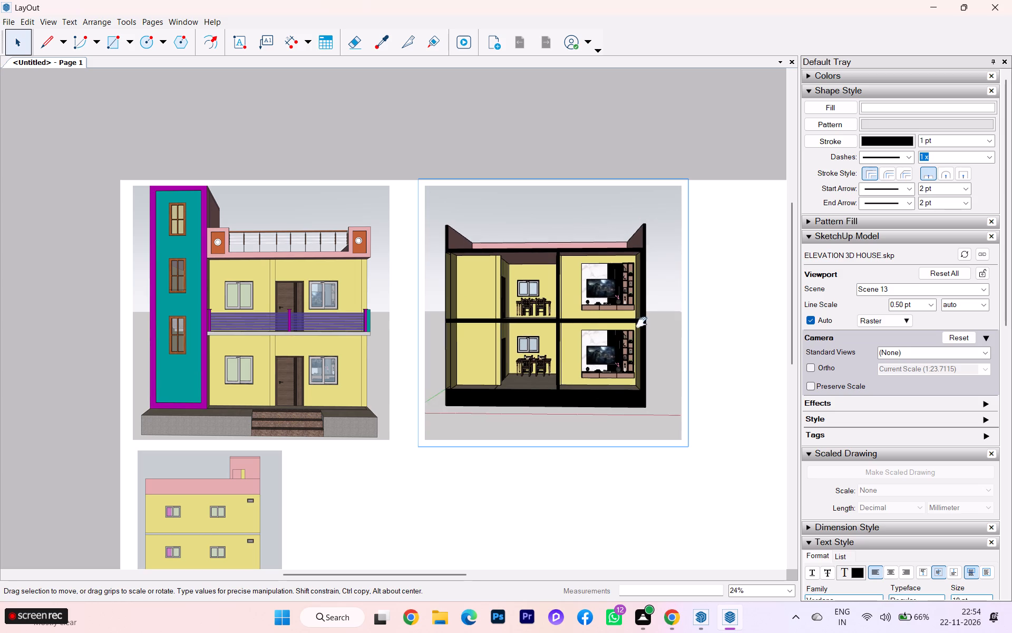
pyautogui.scroll(1, 601, 318)
pyautogui.scroll(-2, 607, 319)
pyautogui.scroll(2, 527, 319)
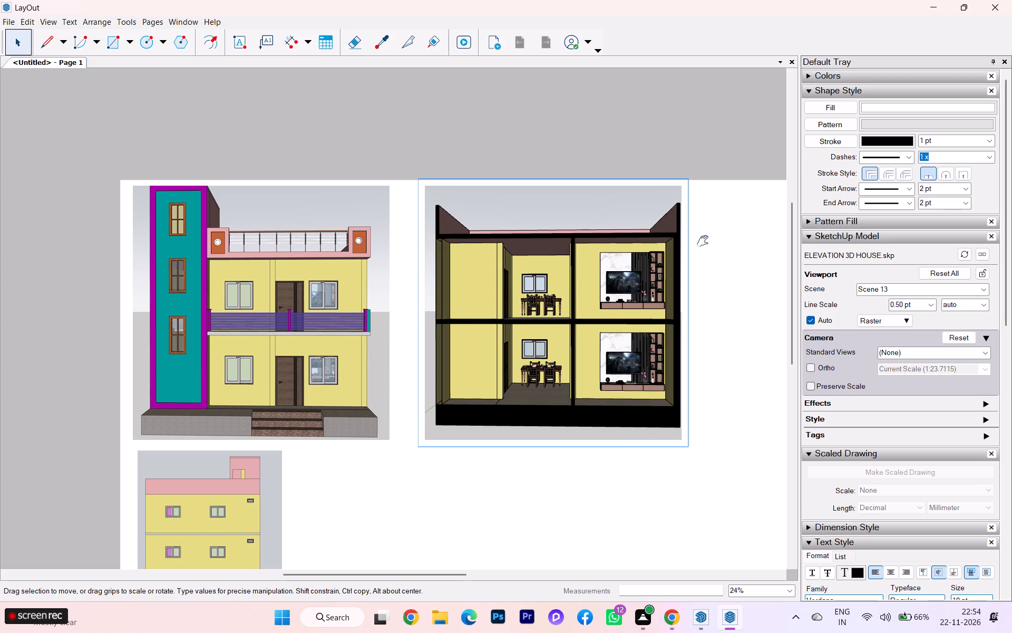
pyautogui.click(703, 241)
# Try the section viewport low on the sheet beside the back elevation, and move it back up beside the front view.
pyautogui.scroll(-3, 528, 309)
pyautogui.scroll(1, 517, 301)
pyautogui.scroll(-2, 481, 263)
pyautogui.scroll(2, 481, 263)
pyautogui.scroll(-5, 481, 263)
pyautogui.scroll(1, 481, 283)
pyautogui.click(509, 312)
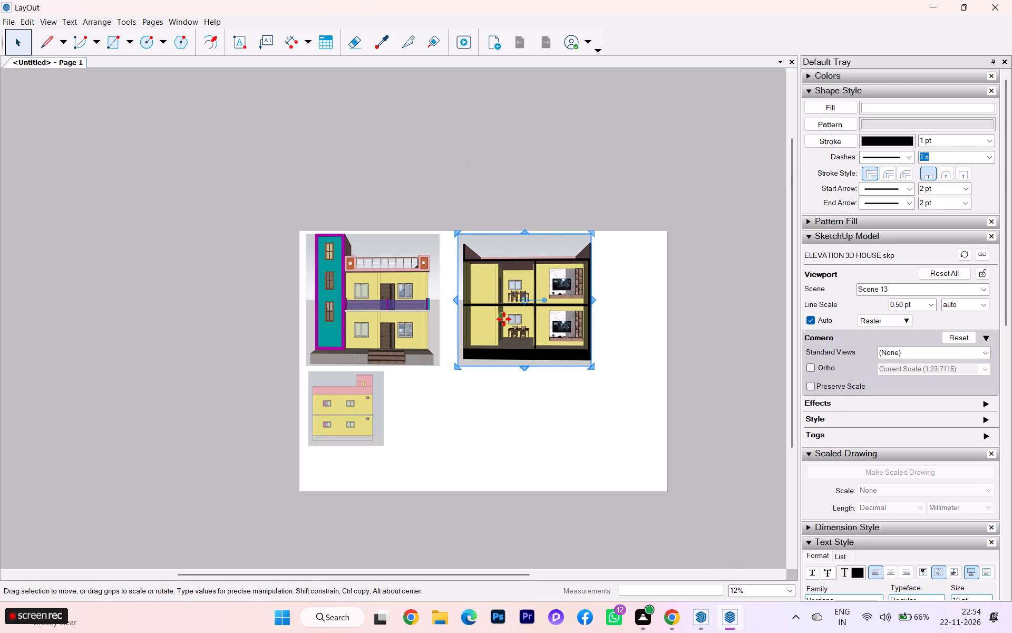
pyautogui.moveTo(503, 318); pyautogui.dragTo(423, 438)
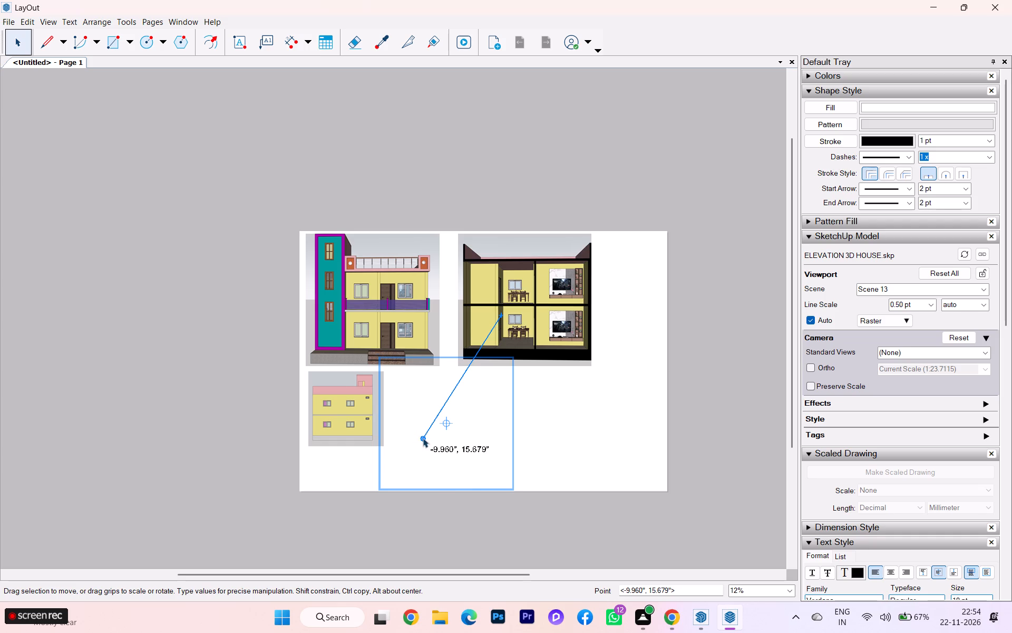
pyautogui.moveTo(442, 405); pyautogui.dragTo(512, 286)
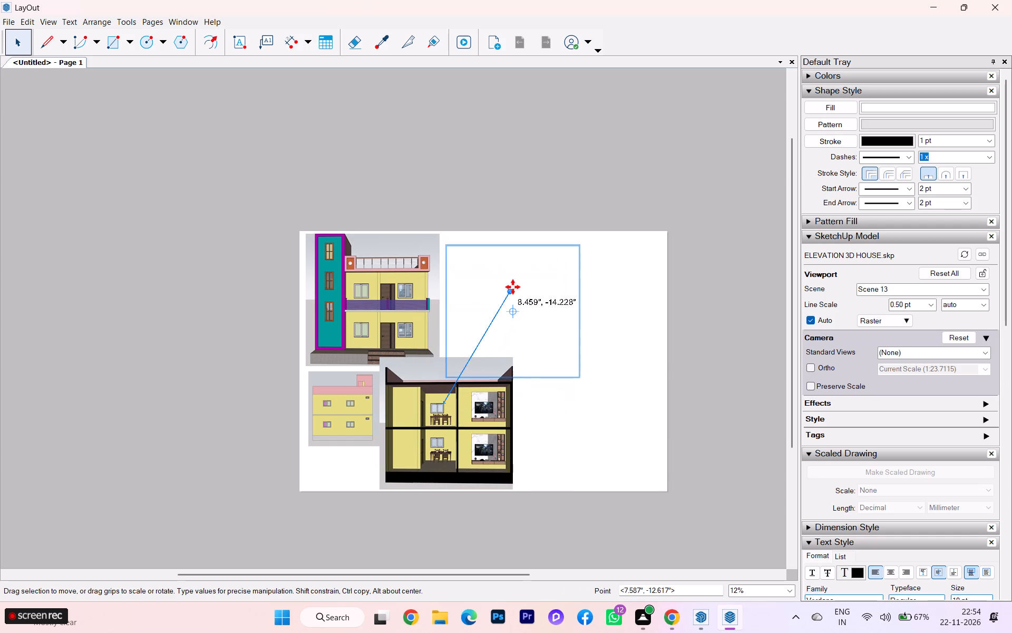
pyautogui.moveTo(512, 286); pyautogui.dragTo(516, 267)
# Copy the section viewport directly beneath the original, in the lower part of the sheet.
pyautogui.moveTo(495, 296); pyautogui.dragTo(464, 397)
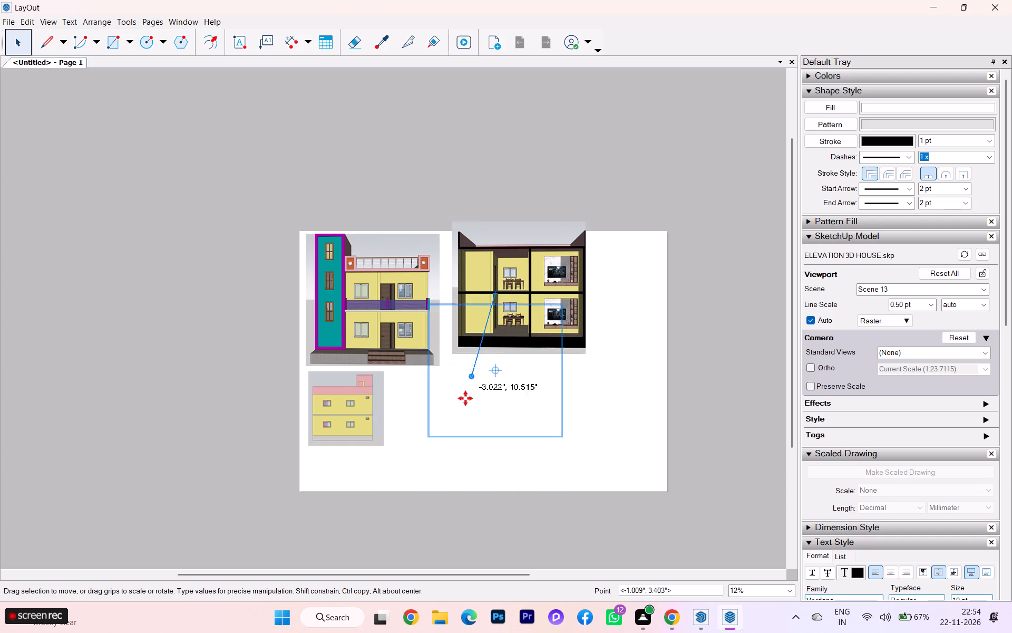
pyautogui.moveTo(464, 397); pyautogui.dragTo(501, 429)
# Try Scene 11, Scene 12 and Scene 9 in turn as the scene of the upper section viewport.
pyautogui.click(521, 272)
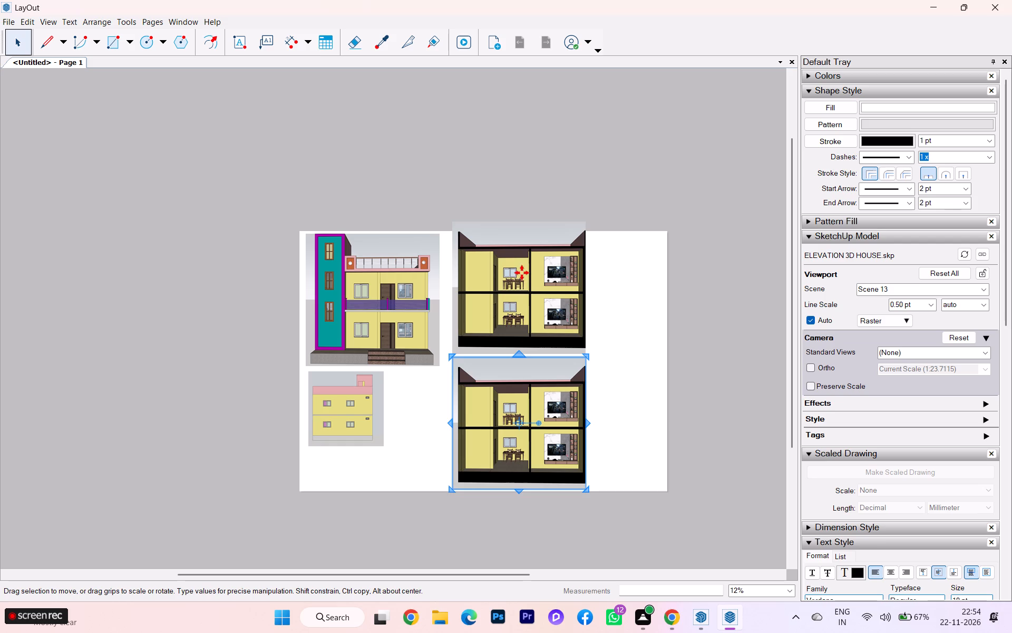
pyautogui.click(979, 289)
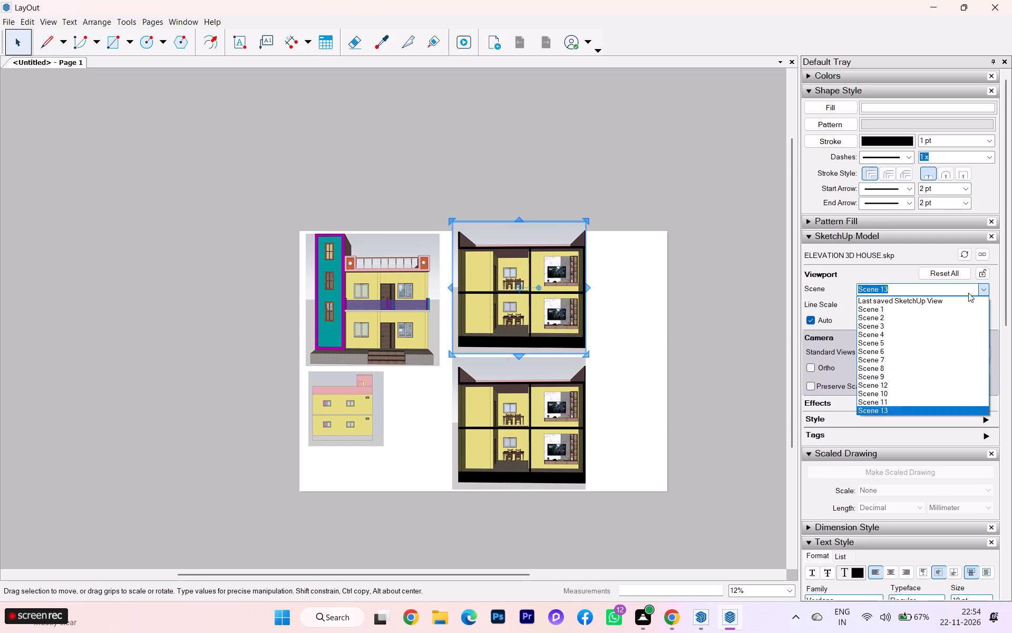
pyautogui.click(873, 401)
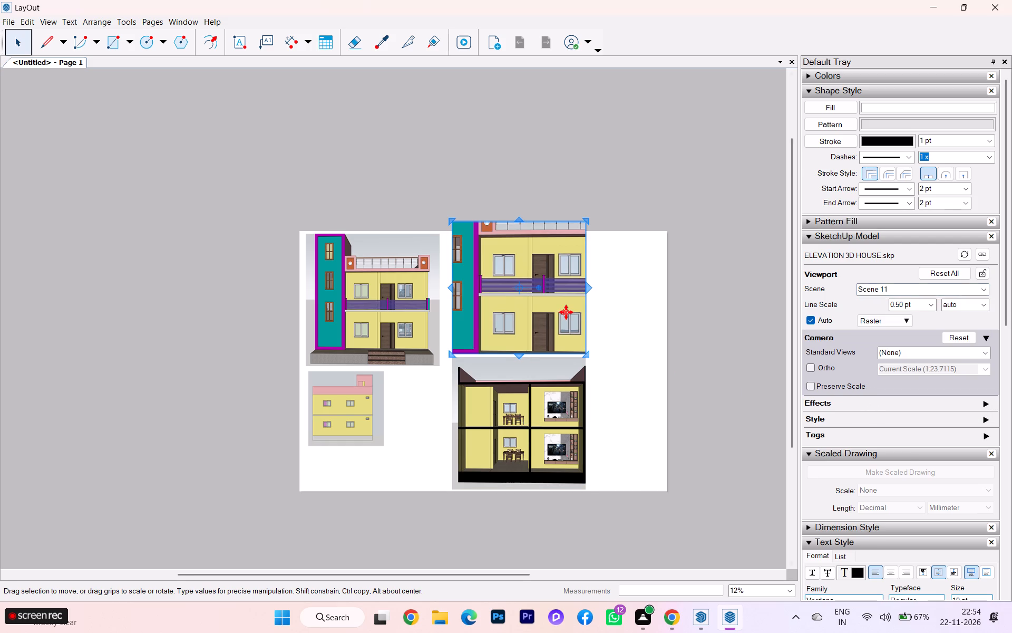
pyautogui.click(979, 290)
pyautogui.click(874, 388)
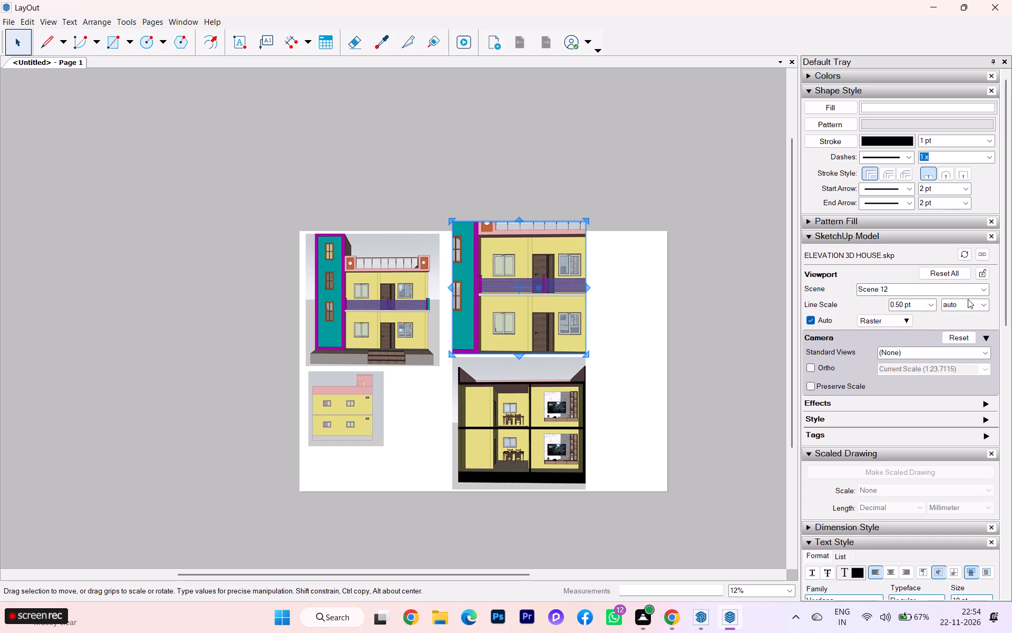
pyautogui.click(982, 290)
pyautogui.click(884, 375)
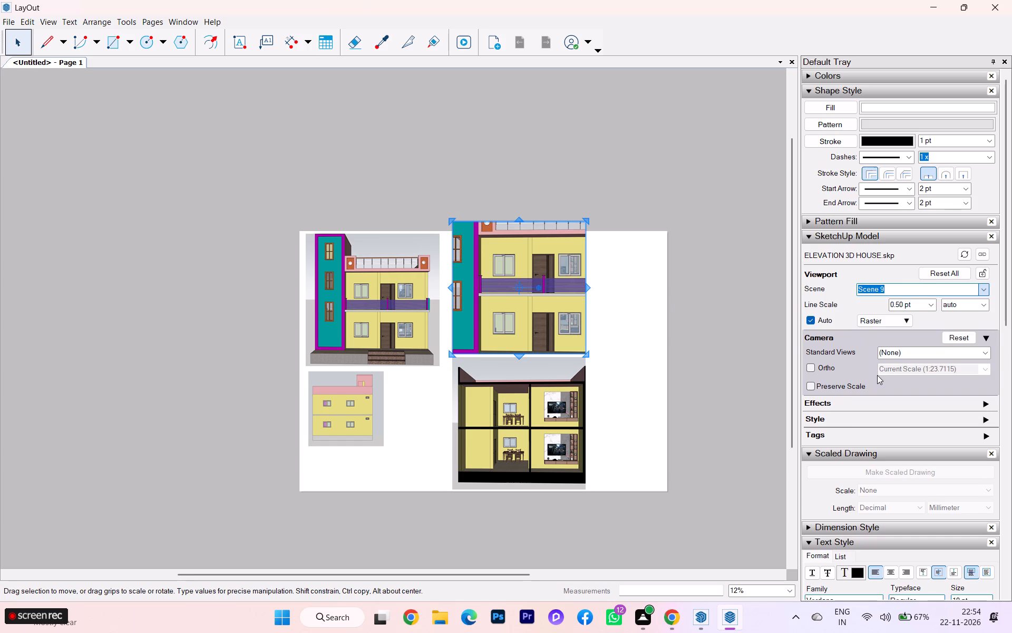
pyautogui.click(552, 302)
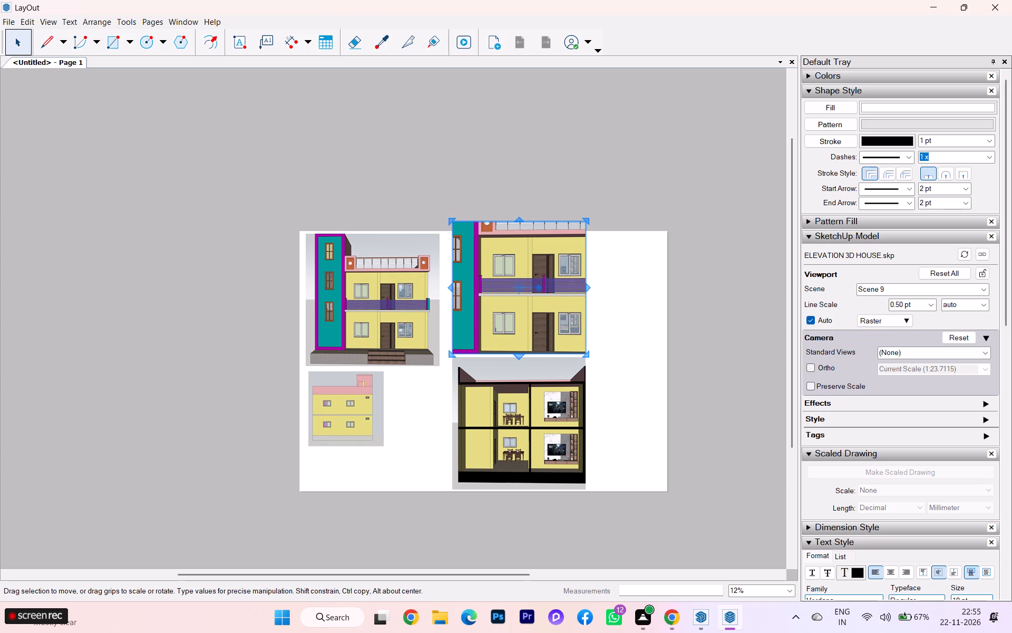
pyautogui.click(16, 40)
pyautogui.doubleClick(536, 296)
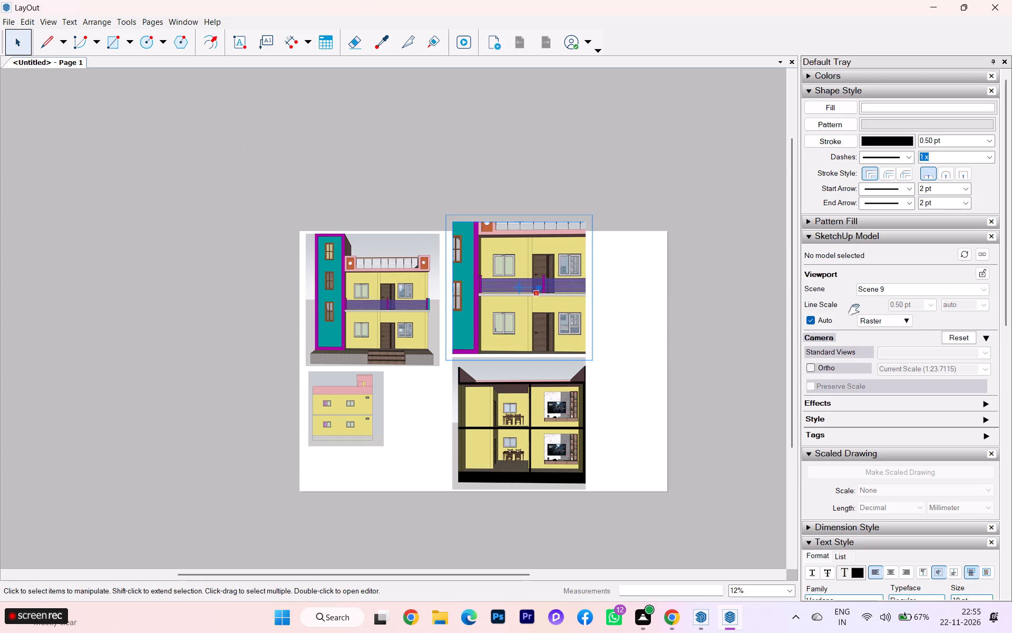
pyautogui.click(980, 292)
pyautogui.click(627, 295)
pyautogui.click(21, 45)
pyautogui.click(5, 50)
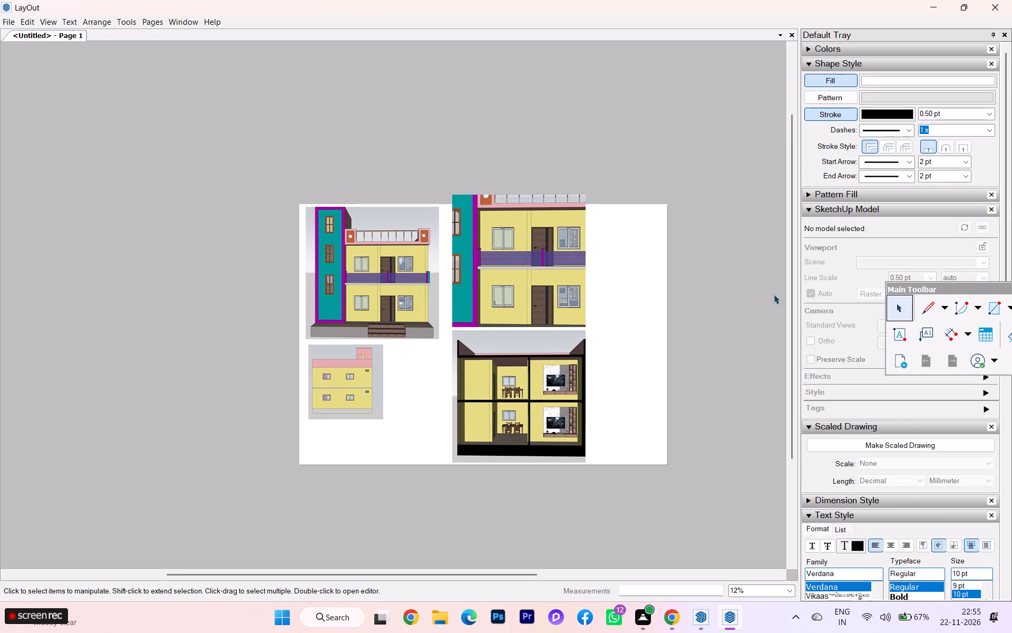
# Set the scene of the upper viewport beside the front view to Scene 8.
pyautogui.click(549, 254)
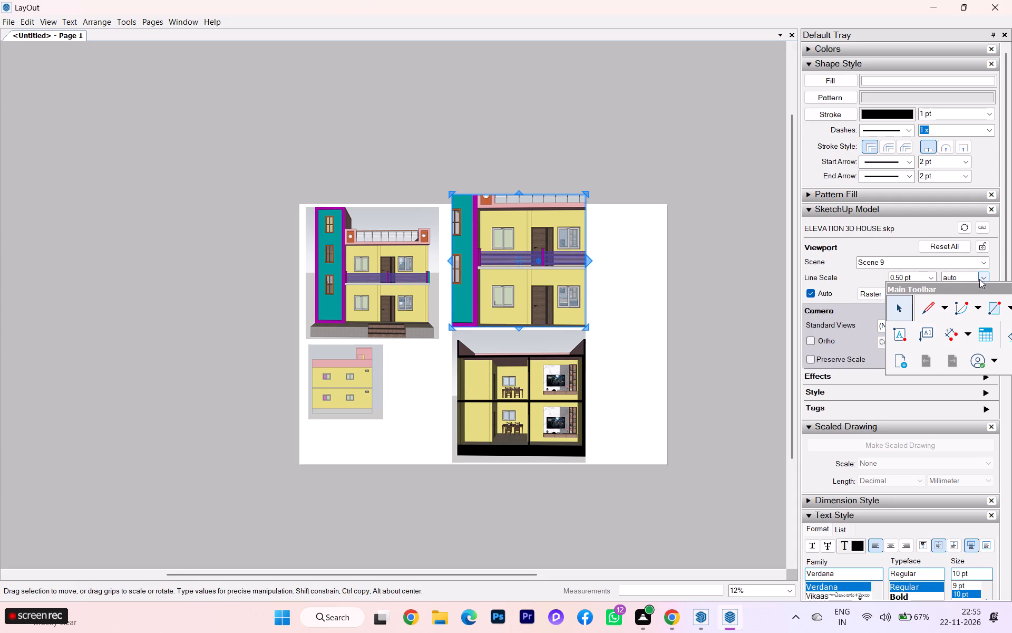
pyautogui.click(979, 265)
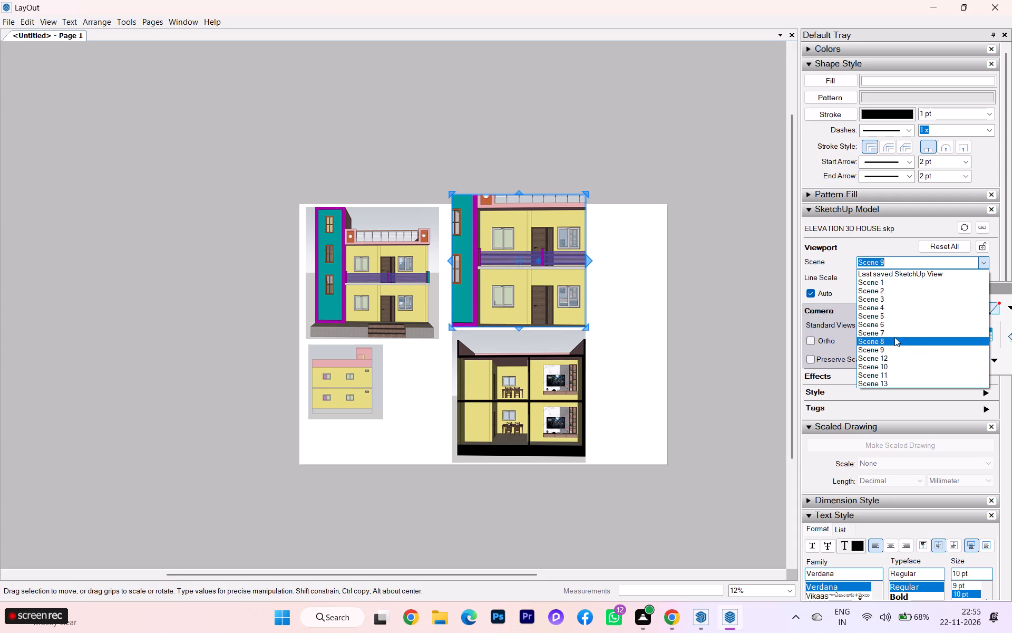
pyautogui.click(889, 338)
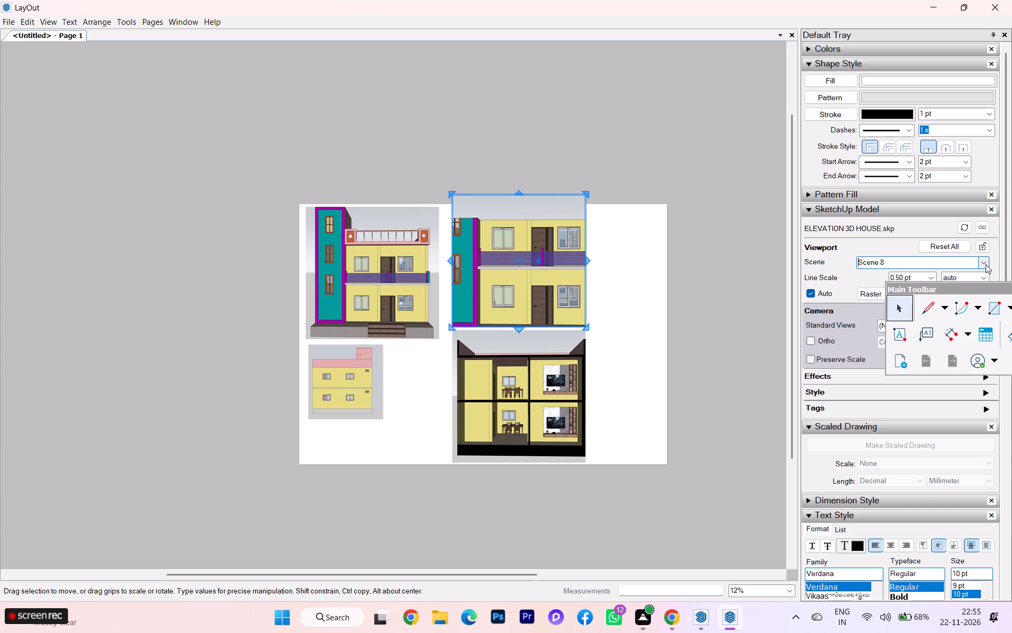
# Move the floating Main Toolbar clear of the model settings and close it.
pyautogui.moveTo(981, 290); pyautogui.dragTo(839, 282)
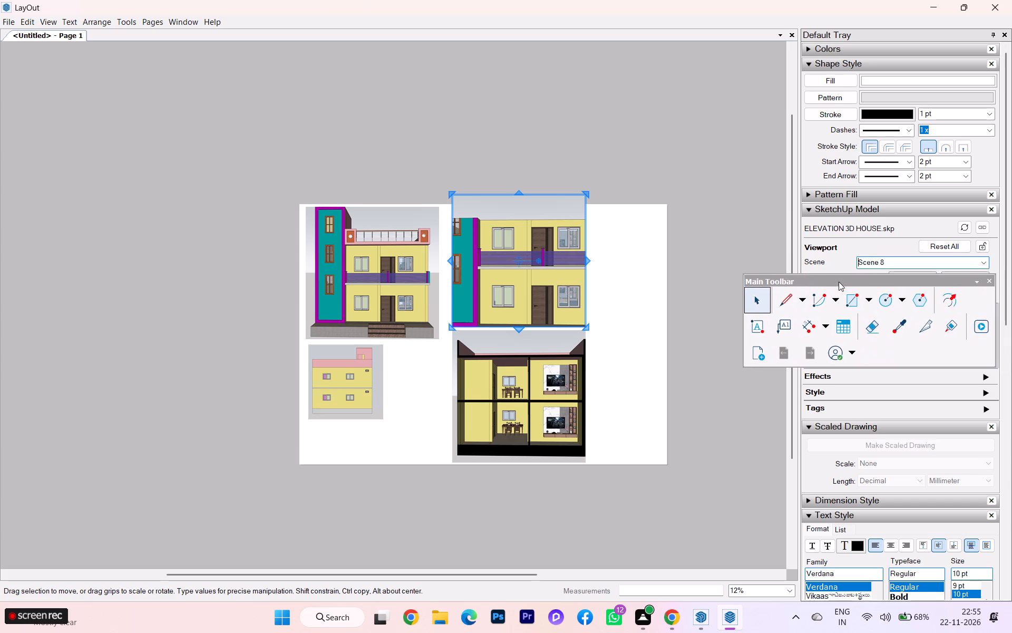
pyautogui.click(990, 277)
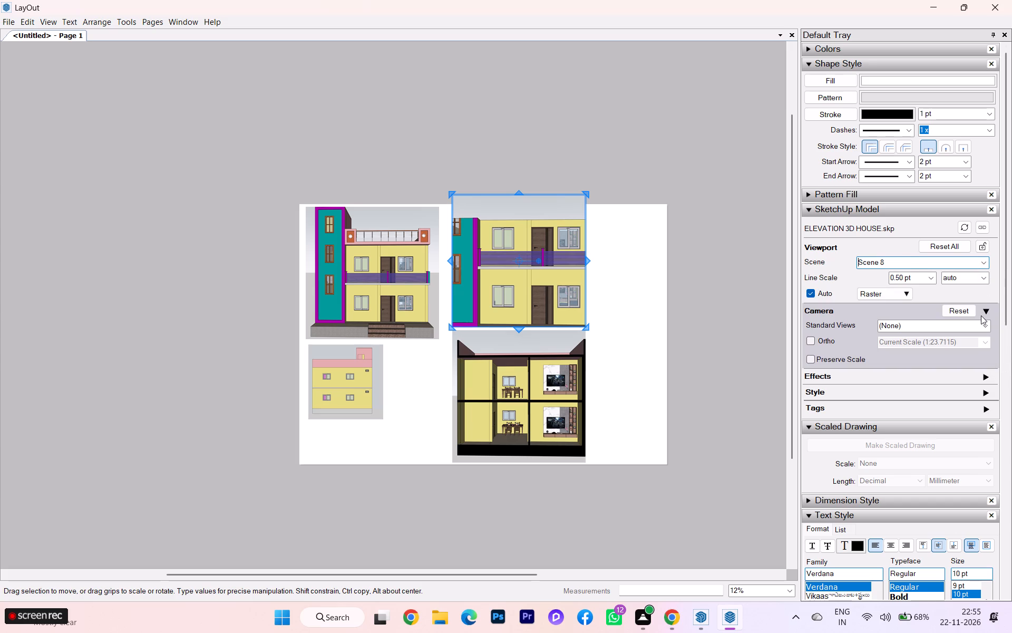
# Change the upper viewport's rendering mode to Vector.
pyautogui.click(887, 294)
pyautogui.click(879, 304)
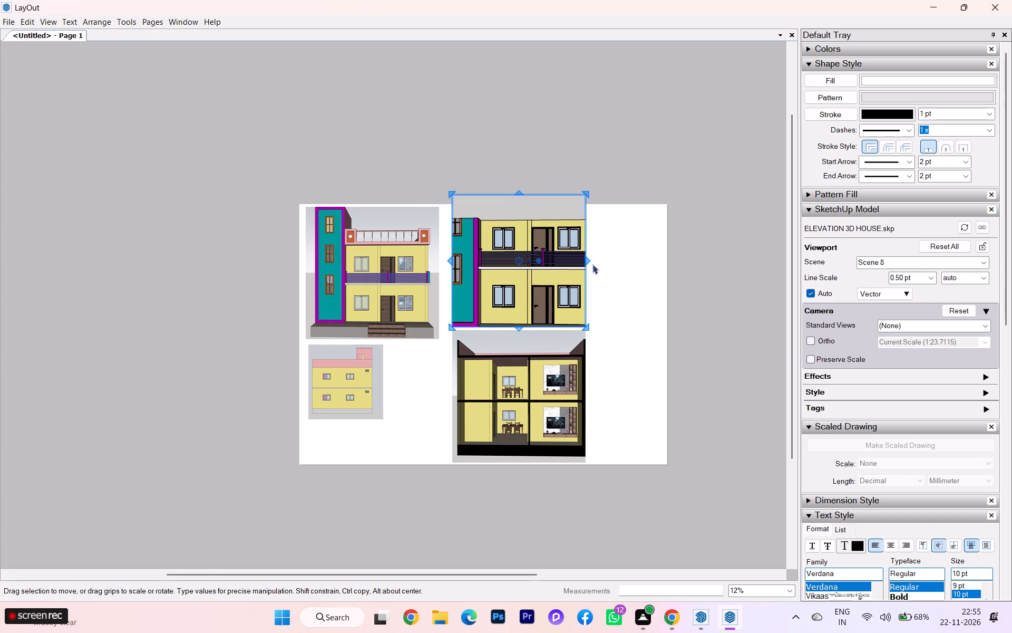
# Change the scene of the Vector-rendered upper viewport to Scene 7.
pyautogui.scroll(2, 541, 265)
pyautogui.scroll(-1, 541, 265)
pyautogui.scroll(1, 575, 256)
pyautogui.scroll(1, 879, 305)
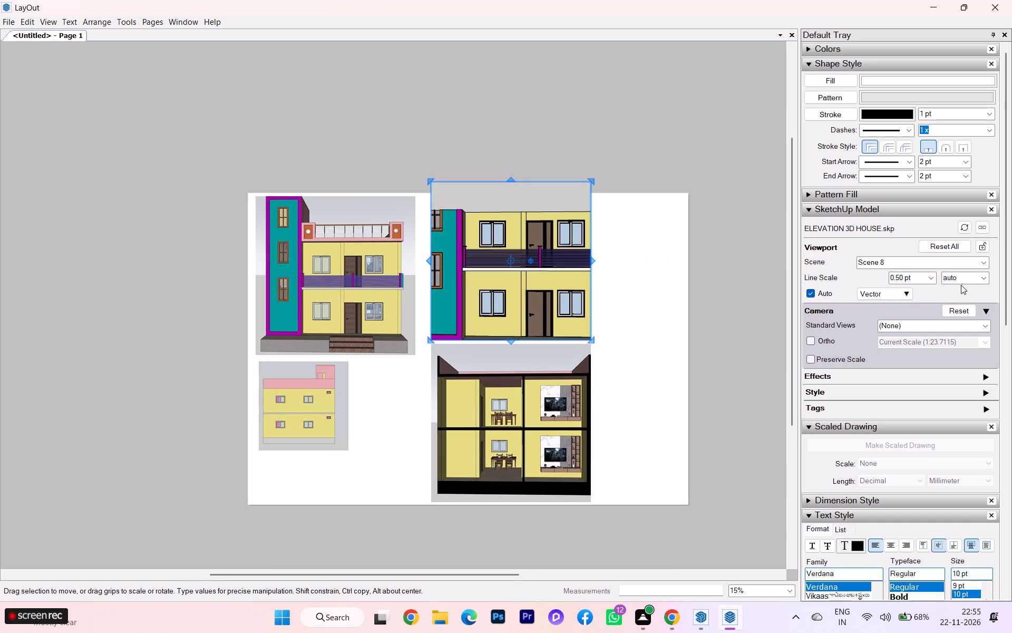
pyautogui.click(987, 266)
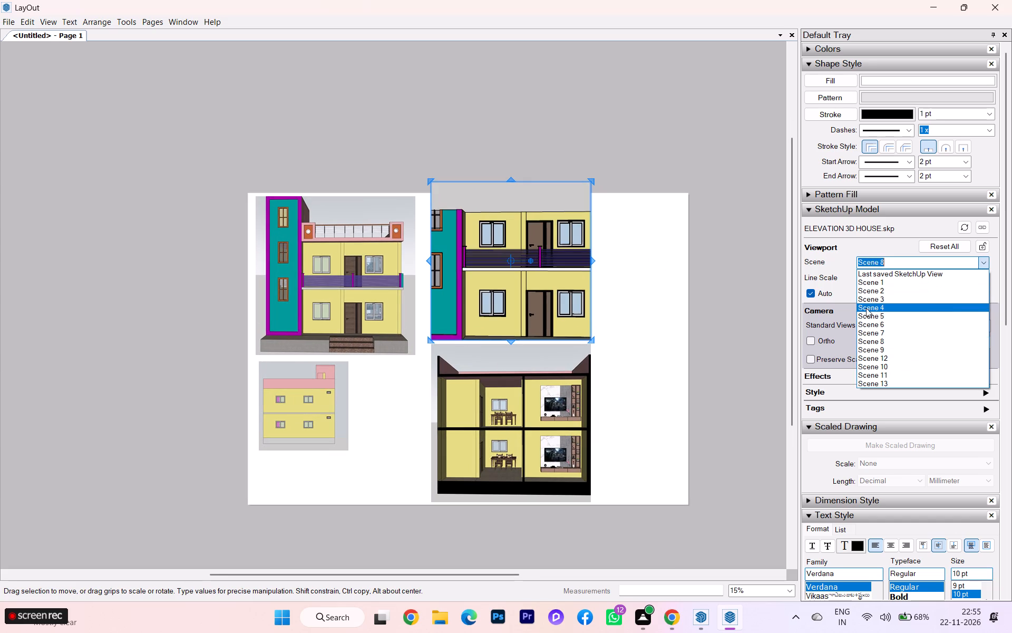
pyautogui.click(890, 332)
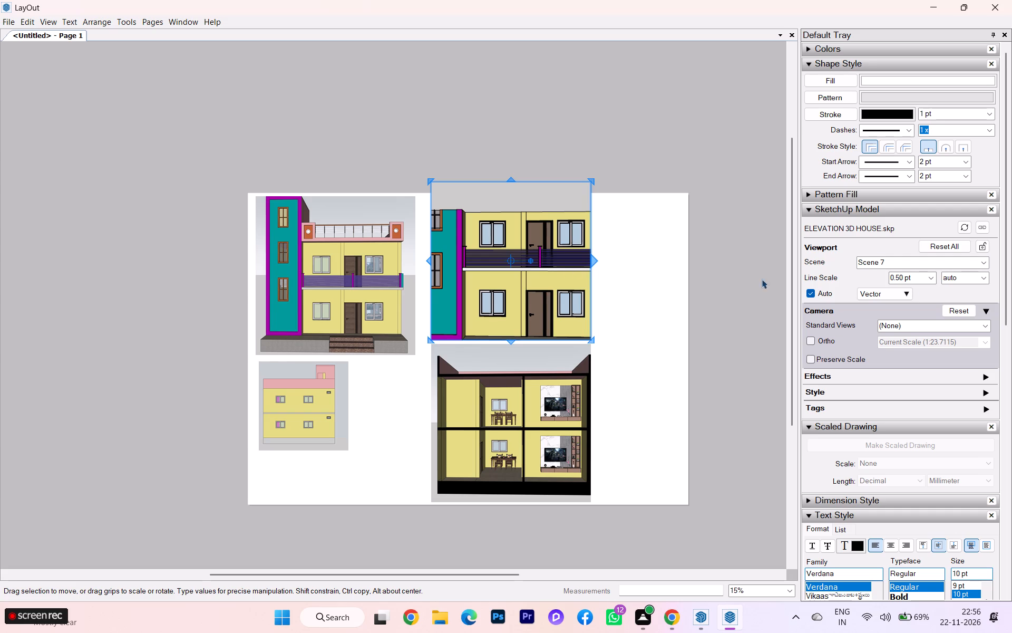
# Turn on orthographic projection for the upper viewport showing Scene 7.
pyautogui.click(928, 325)
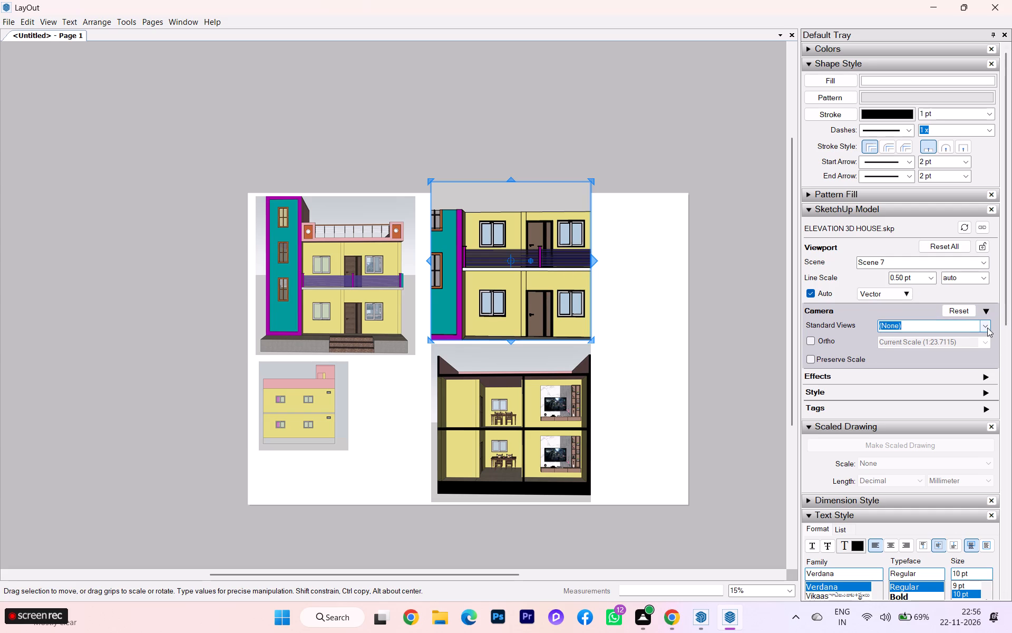
pyautogui.click(987, 328)
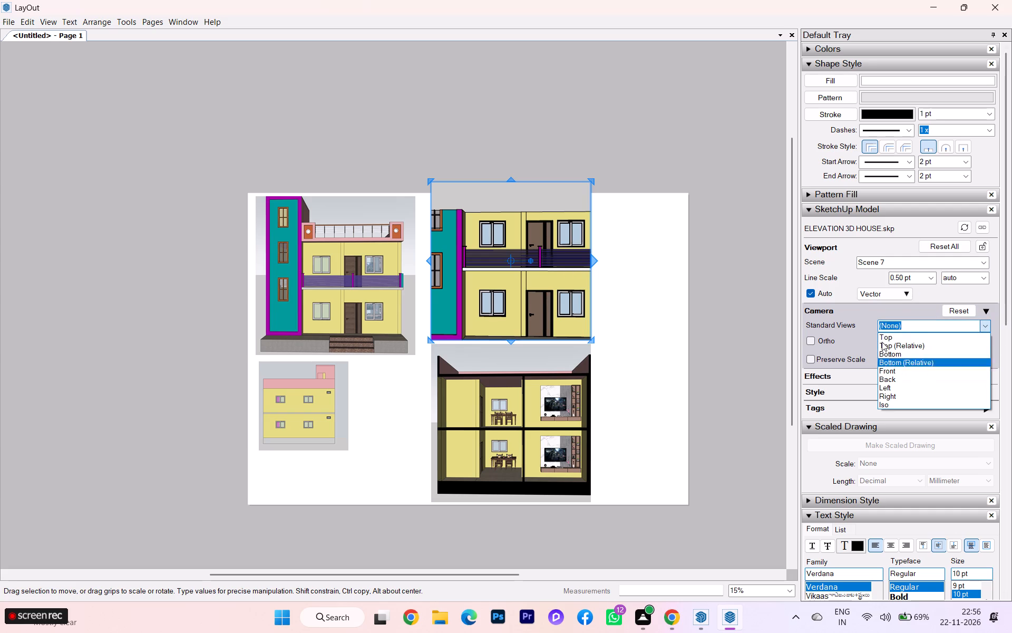
pyautogui.click(814, 338)
pyautogui.click(814, 339)
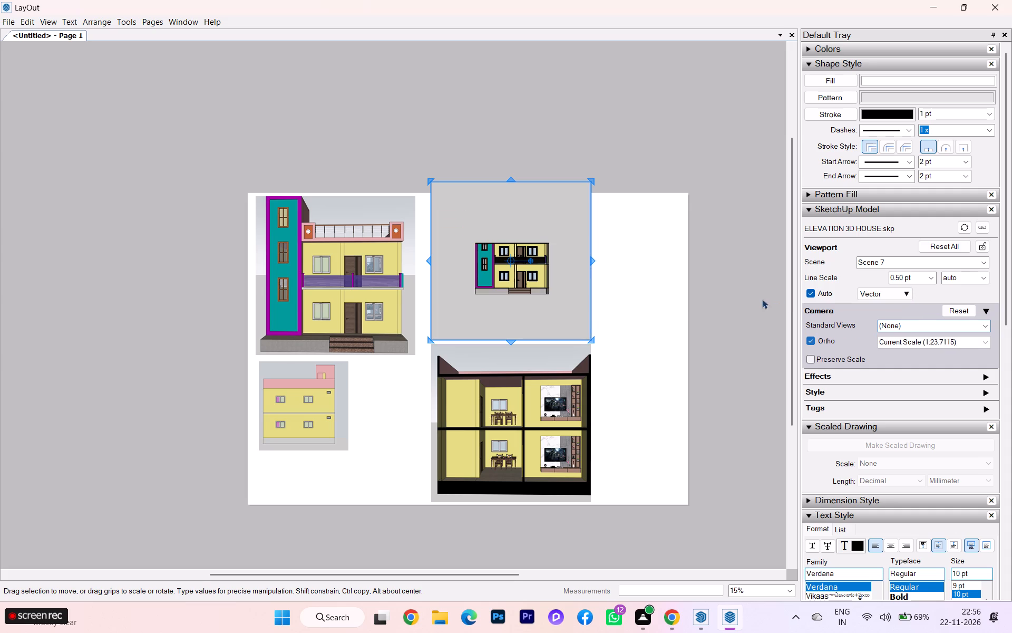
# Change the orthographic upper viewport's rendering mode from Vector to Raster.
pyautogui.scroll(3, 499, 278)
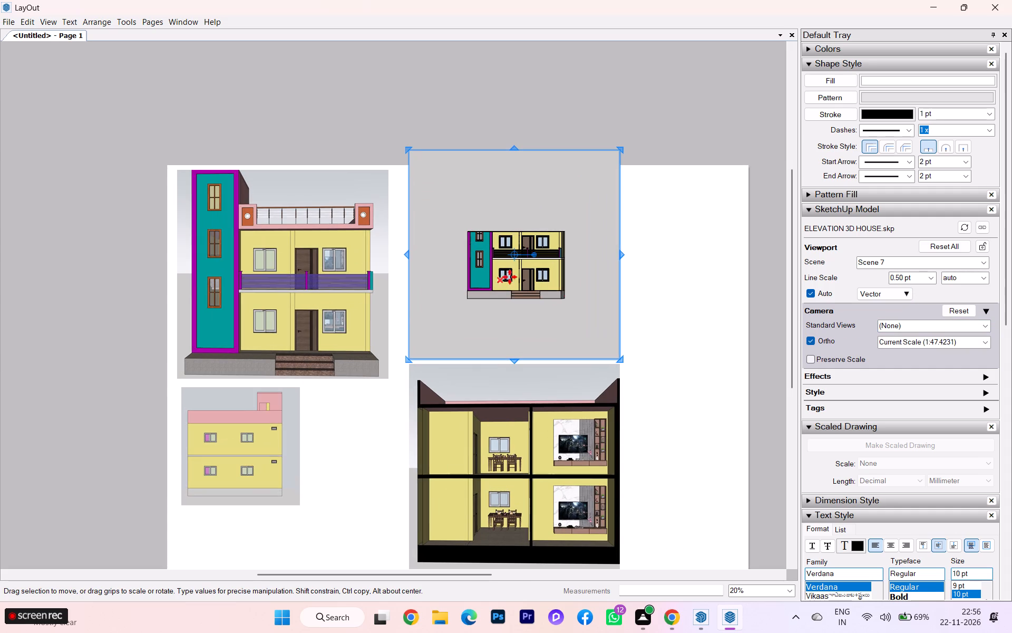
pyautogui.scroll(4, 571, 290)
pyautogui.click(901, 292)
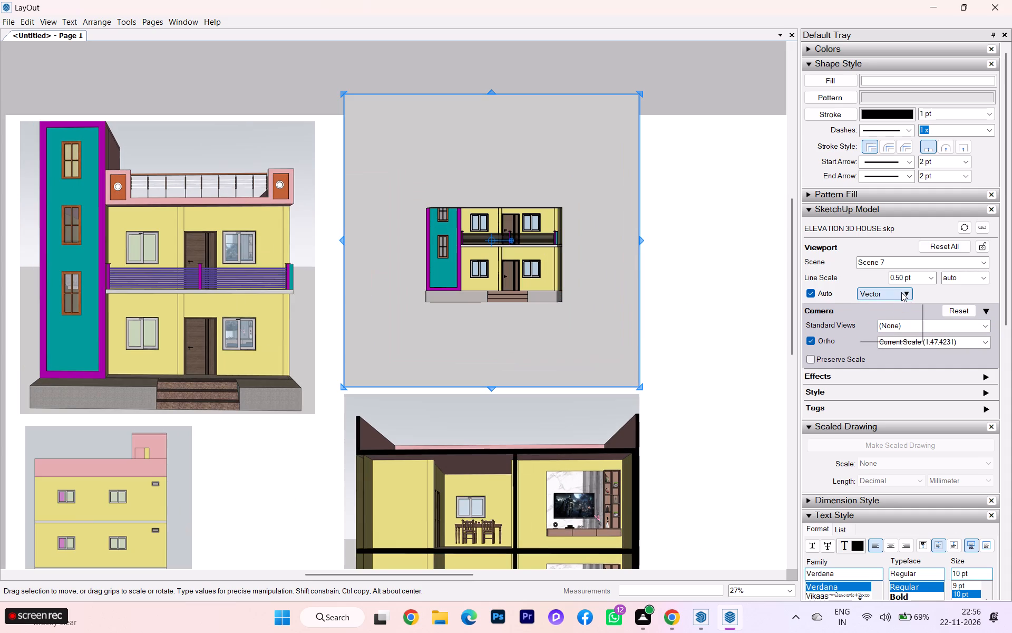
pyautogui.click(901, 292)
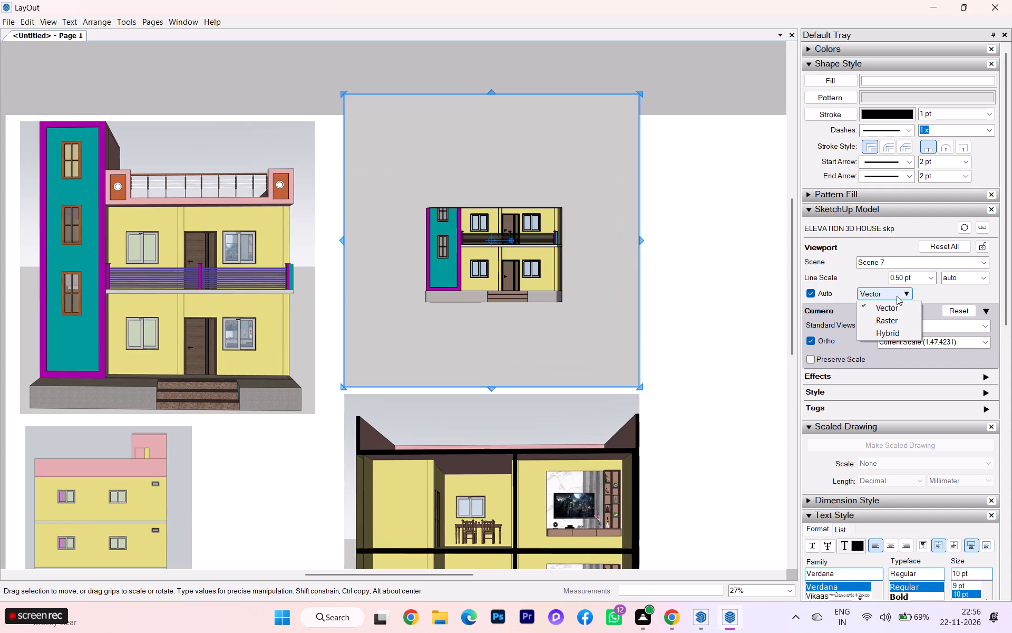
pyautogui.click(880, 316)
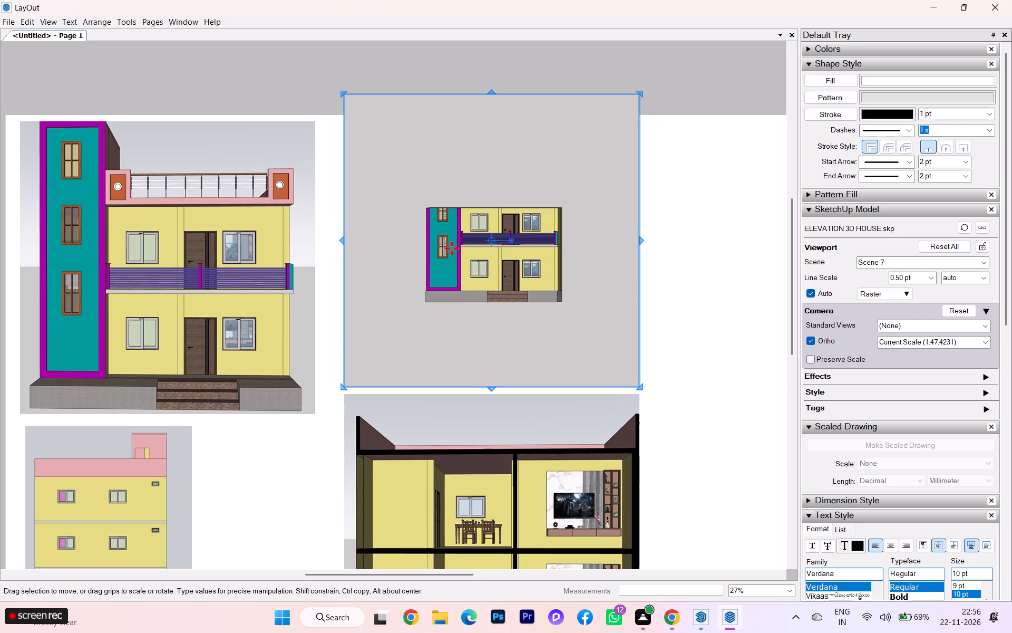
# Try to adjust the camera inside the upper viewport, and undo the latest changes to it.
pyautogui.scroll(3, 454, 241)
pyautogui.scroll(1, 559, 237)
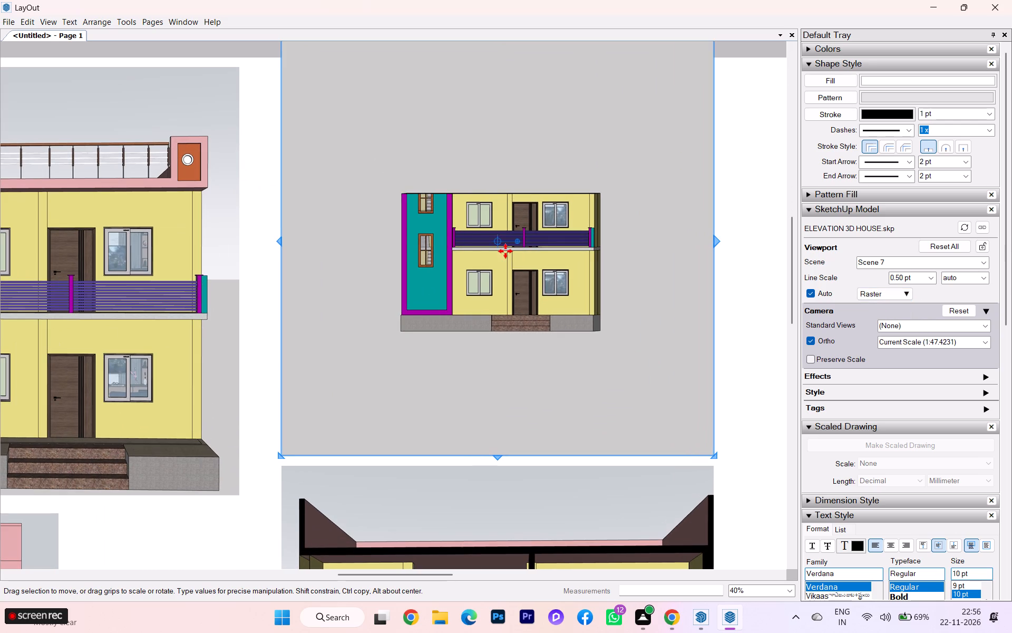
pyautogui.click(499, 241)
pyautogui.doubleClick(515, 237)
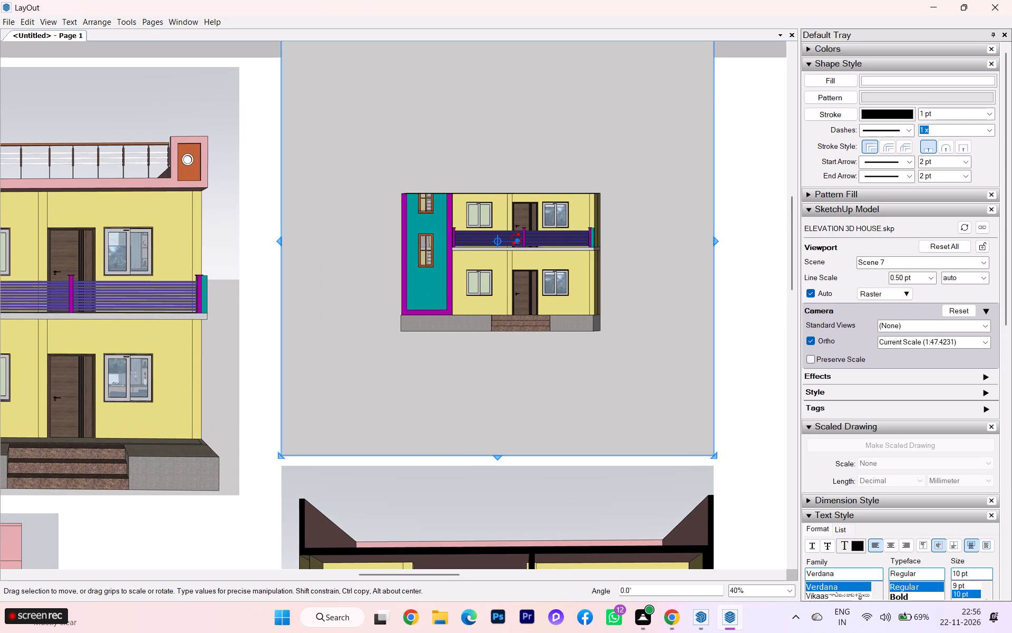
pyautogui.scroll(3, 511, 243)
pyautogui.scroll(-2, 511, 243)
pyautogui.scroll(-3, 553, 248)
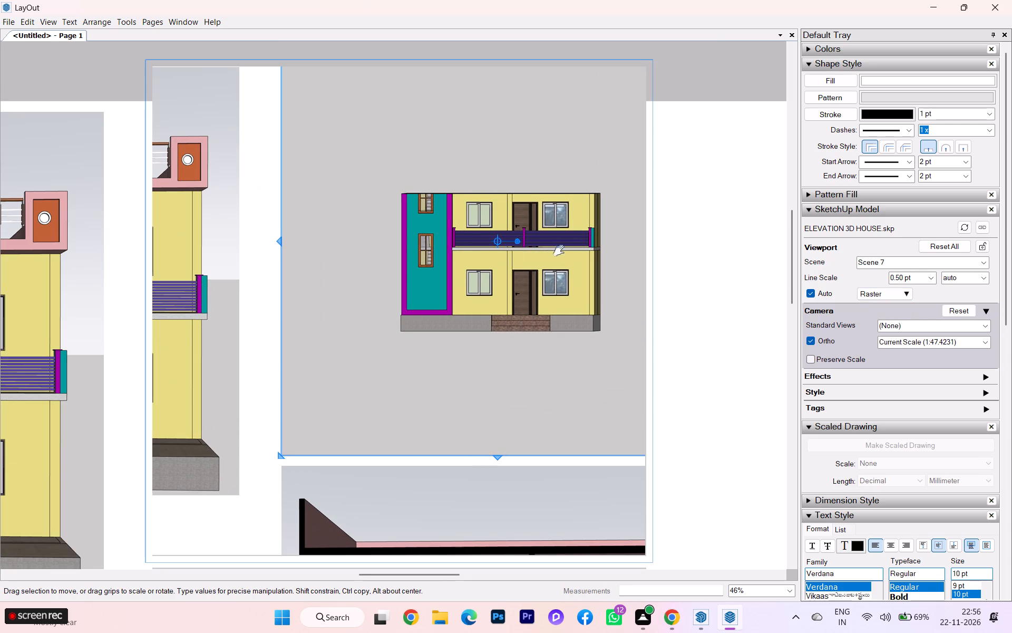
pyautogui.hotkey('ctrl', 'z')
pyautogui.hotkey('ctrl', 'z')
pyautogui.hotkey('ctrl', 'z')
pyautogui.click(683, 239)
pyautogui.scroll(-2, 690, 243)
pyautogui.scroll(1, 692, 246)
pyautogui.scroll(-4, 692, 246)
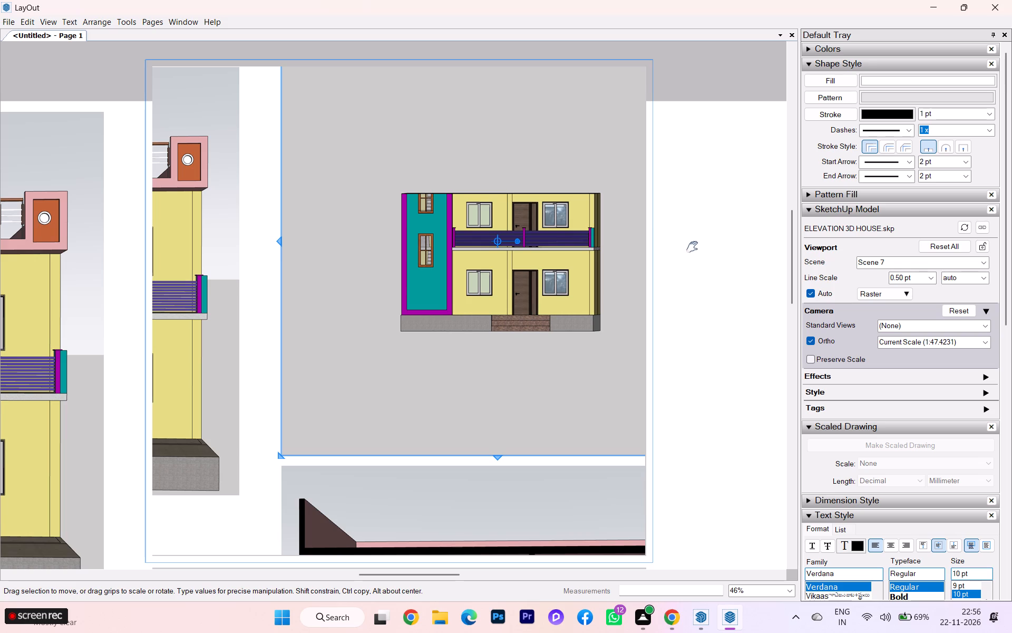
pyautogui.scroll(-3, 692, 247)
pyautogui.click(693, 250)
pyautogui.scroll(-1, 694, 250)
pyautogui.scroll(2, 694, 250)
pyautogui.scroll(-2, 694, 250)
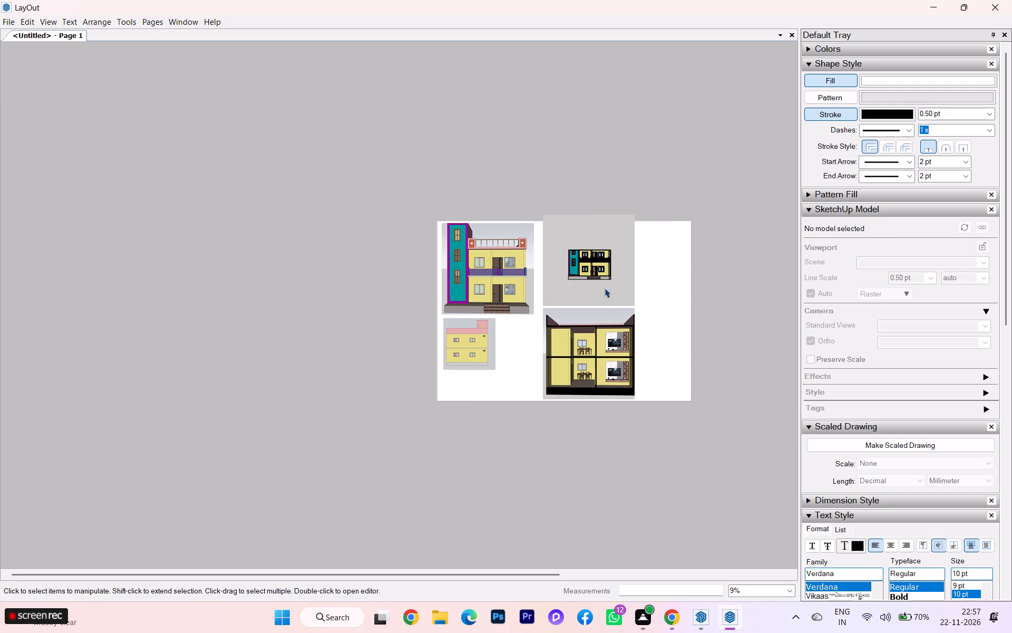
# Select the upper viewport beside the front view and set its rendering mode to Raster.
pyautogui.scroll(5, 603, 285)
pyautogui.scroll(-1, 597, 265)
pyautogui.scroll(13, 597, 265)
pyautogui.click(587, 262)
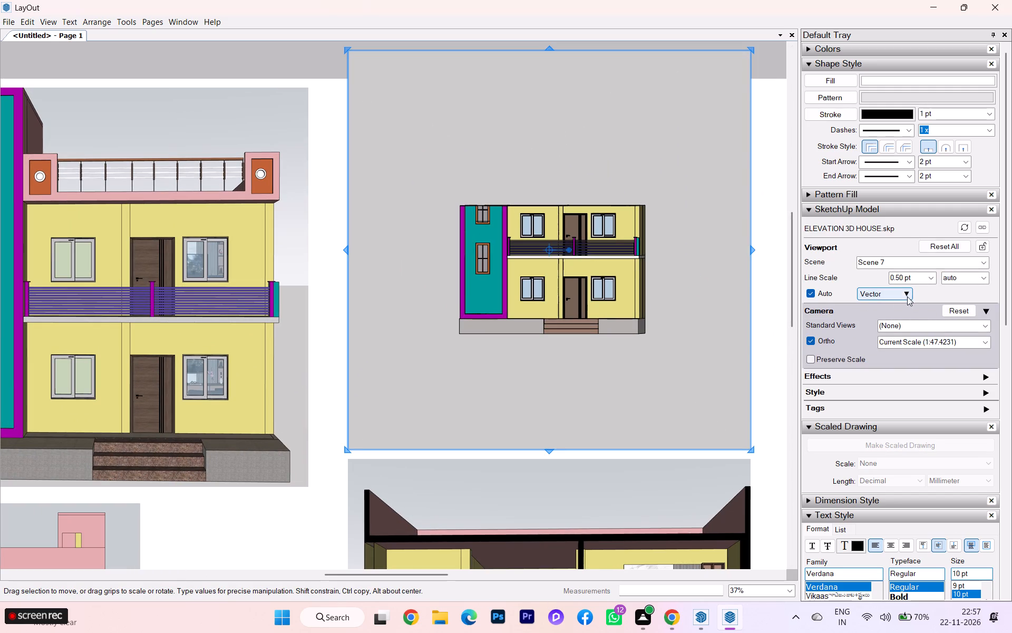
pyautogui.click(902, 294)
pyautogui.click(899, 314)
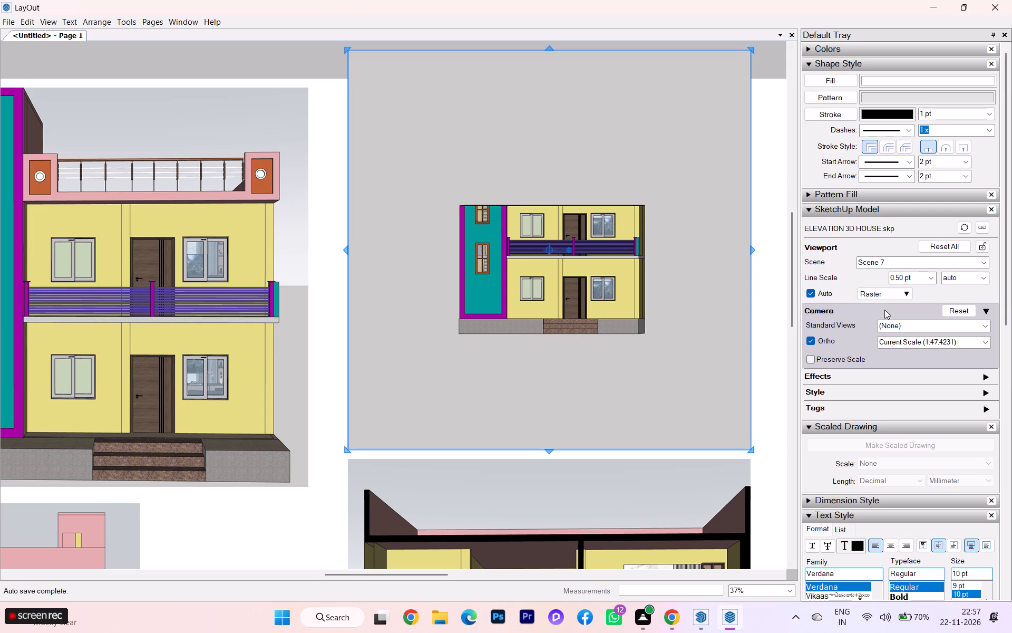
# Turn on Preserve Scale for the upper viewport.
pyautogui.click(828, 361)
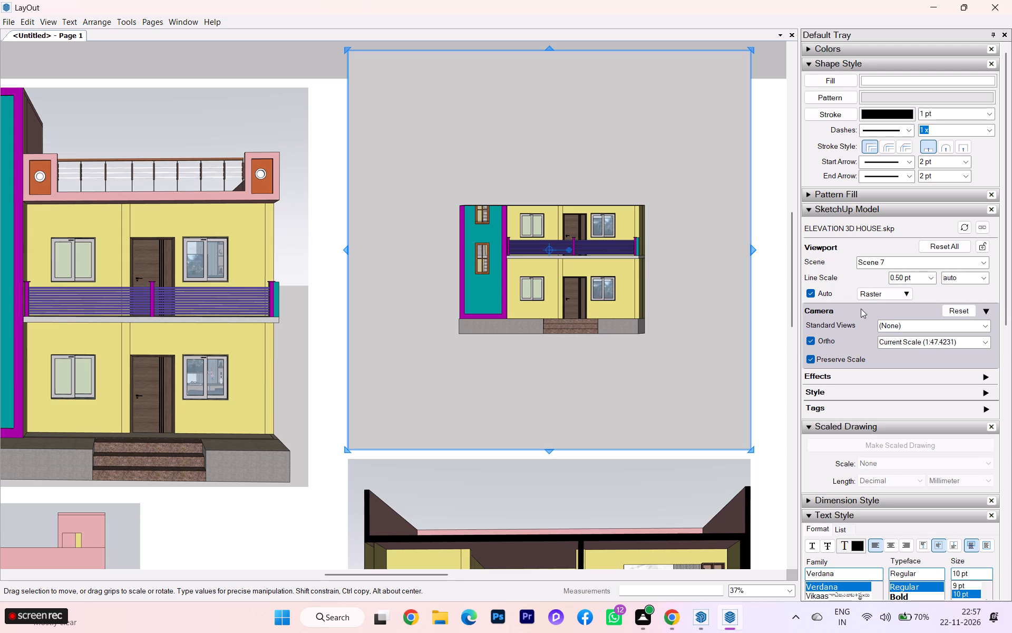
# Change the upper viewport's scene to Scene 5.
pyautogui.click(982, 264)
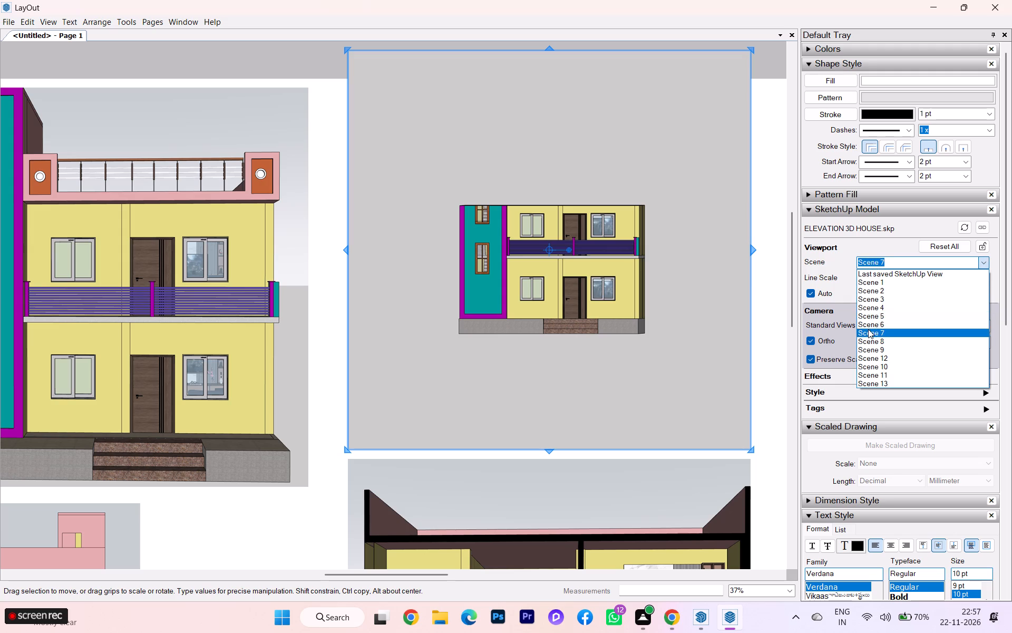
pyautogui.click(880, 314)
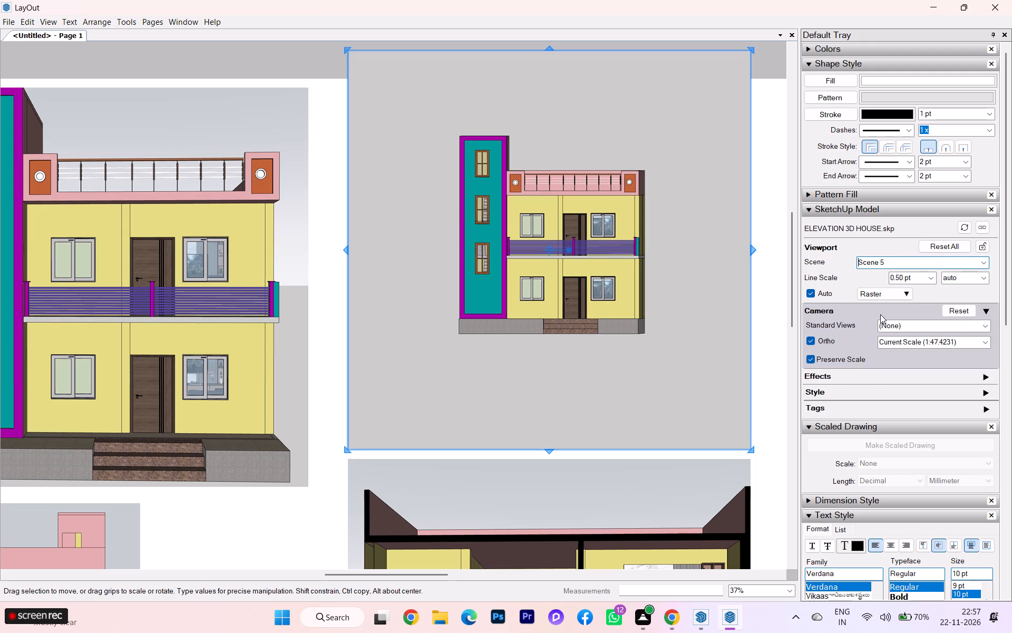
# Set the upper viewport's scene to Scene 3.
pyautogui.click(988, 264)
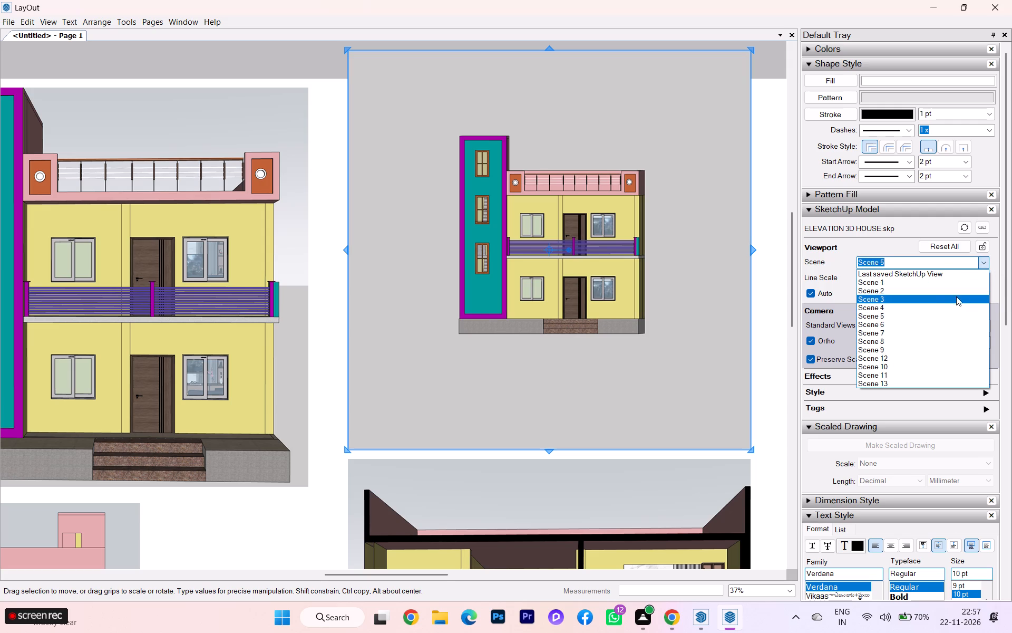
pyautogui.click(881, 300)
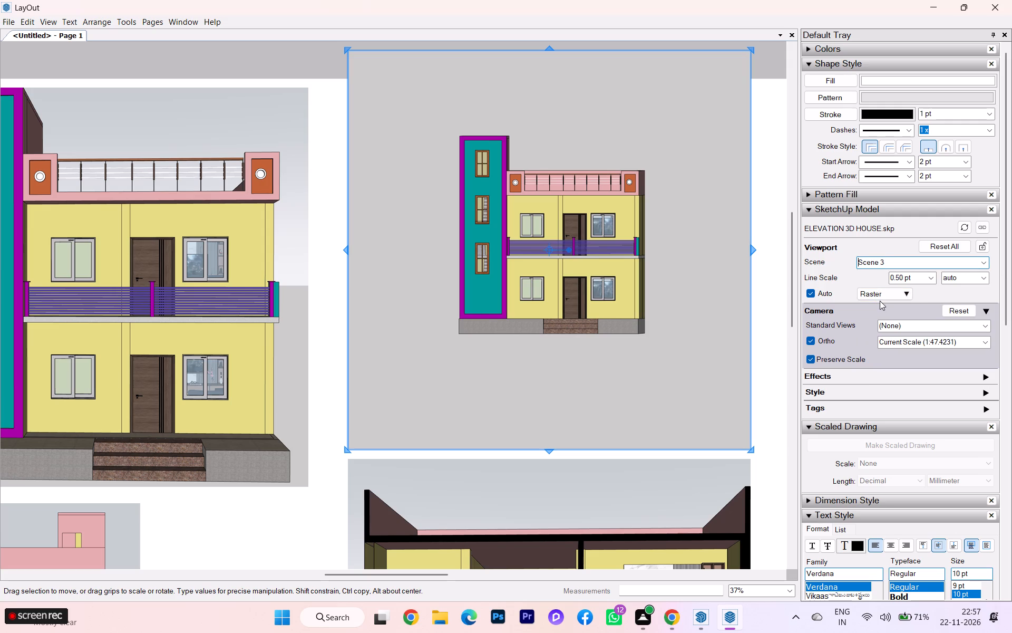
# Set the upper viewport's camera to the Left standard view.
pyautogui.click(937, 324)
pyautogui.click(987, 327)
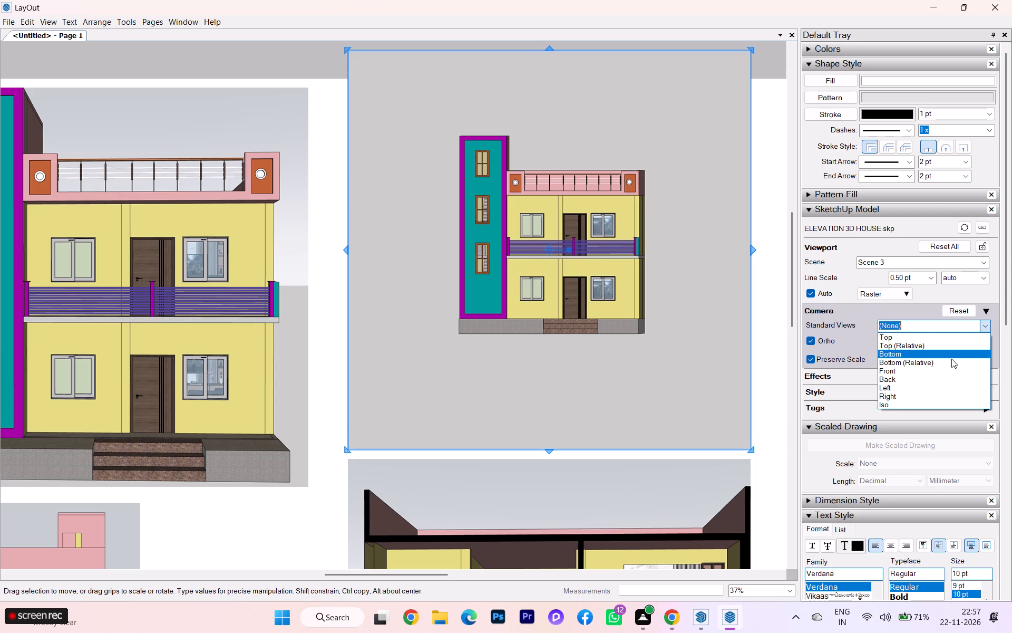
pyautogui.click(900, 385)
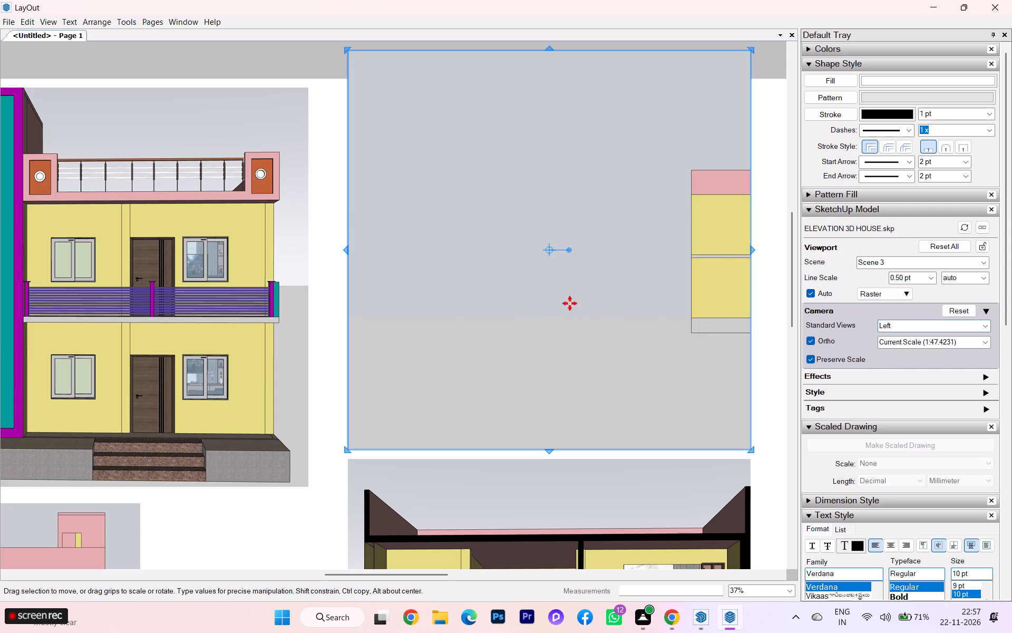
# Reposition the Left-view viewport on the sheet, slightly farther from the front view.
pyautogui.scroll(2, 546, 302)
pyautogui.scroll(-2, 546, 302)
pyautogui.moveTo(697, 272); pyautogui.dragTo(638, 267)
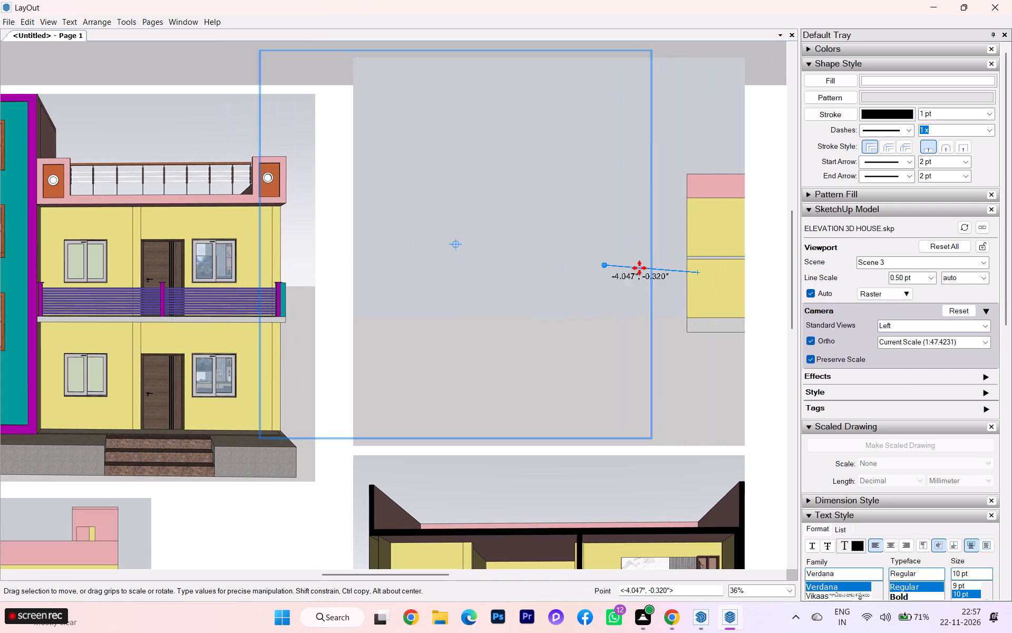
pyautogui.moveTo(638, 267); pyautogui.dragTo(739, 274)
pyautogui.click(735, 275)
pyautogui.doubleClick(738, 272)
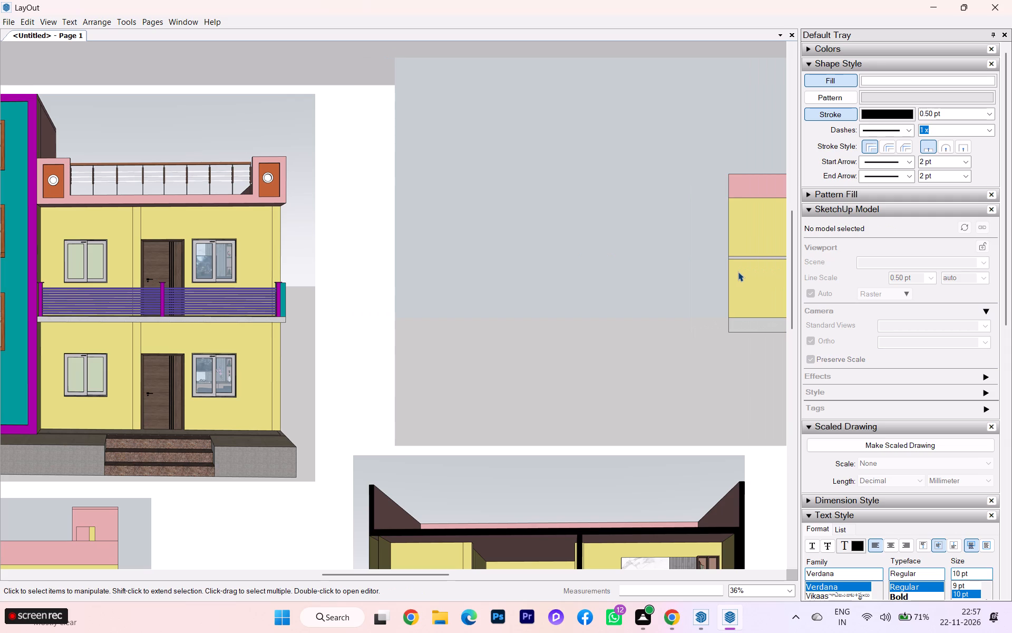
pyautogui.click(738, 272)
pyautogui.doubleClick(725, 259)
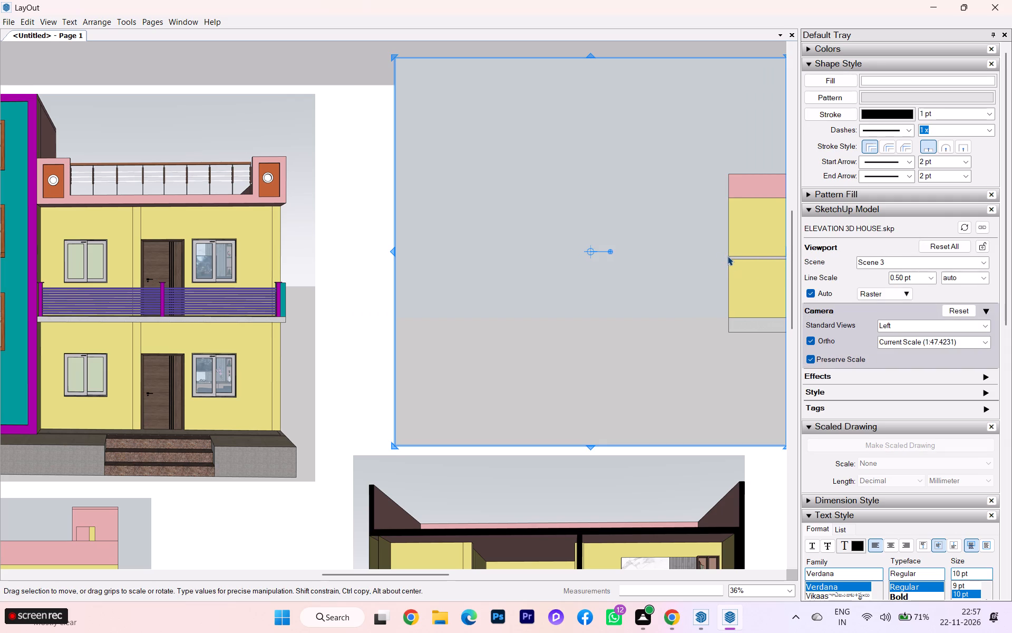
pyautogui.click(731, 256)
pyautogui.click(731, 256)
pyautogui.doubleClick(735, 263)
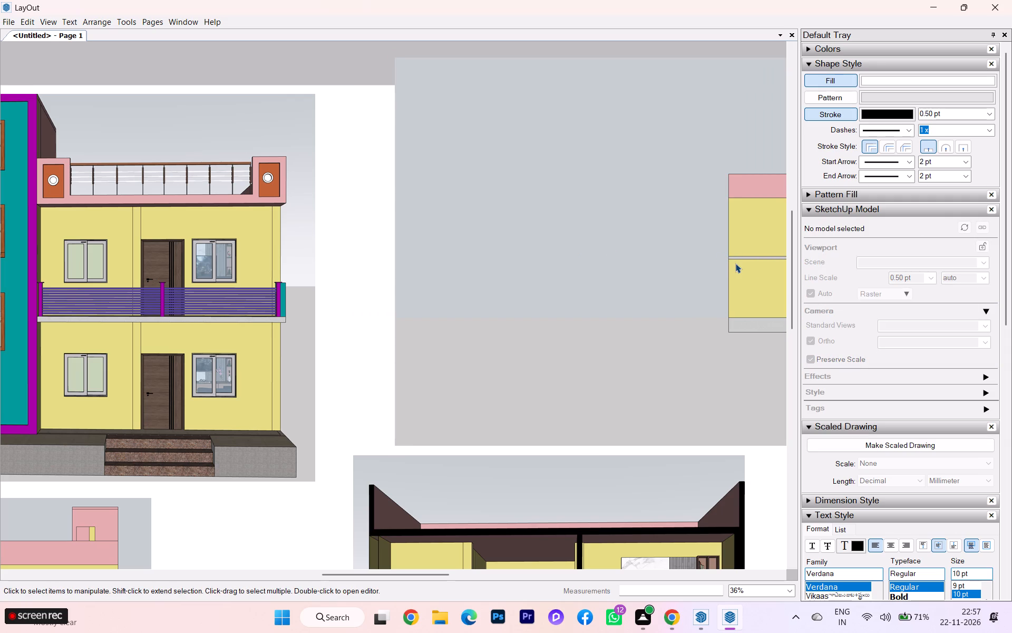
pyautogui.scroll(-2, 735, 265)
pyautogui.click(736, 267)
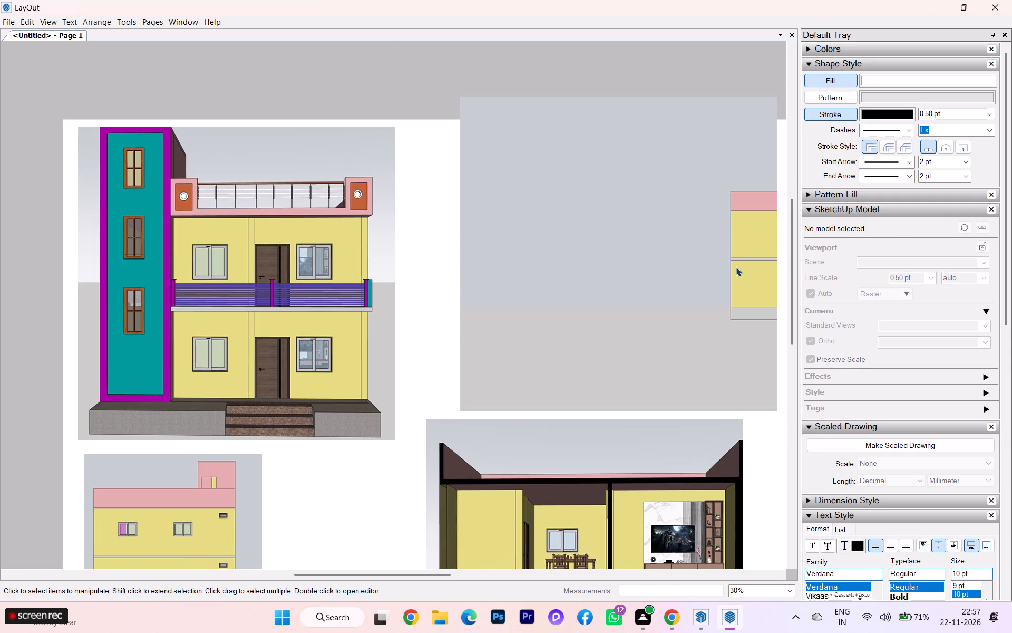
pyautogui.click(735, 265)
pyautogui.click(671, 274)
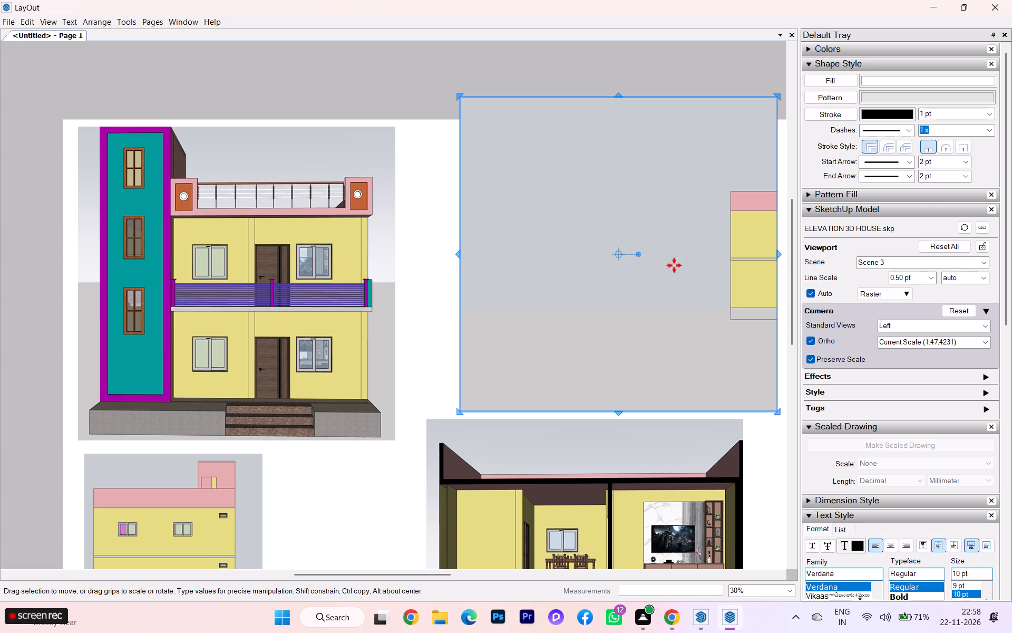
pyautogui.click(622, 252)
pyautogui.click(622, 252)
# Pan the model inside the Left-view viewport to bring the whole side elevation into the frame.
pyautogui.moveTo(617, 251); pyautogui.dragTo(547, 250)
pyautogui.doubleClick(549, 248)
pyautogui.click(553, 246)
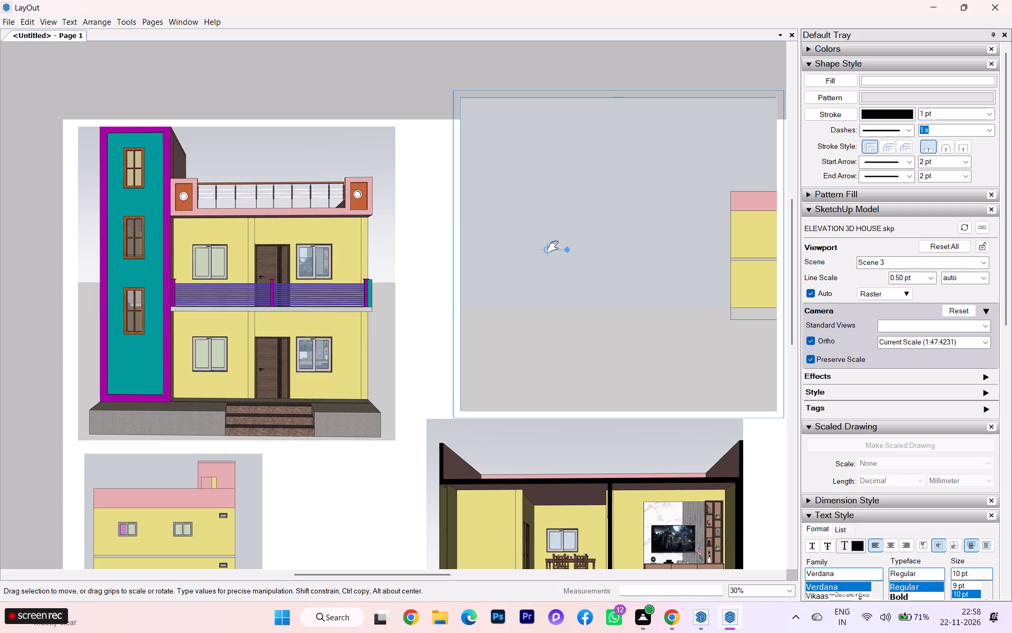
pyautogui.moveTo(631, 248); pyautogui.dragTo(687, 255)
pyautogui.click(734, 255)
pyautogui.moveTo(734, 255); pyautogui.dragTo(670, 259)
pyautogui.scroll(2, 723, 257)
pyautogui.moveTo(696, 254); pyautogui.dragTo(668, 261)
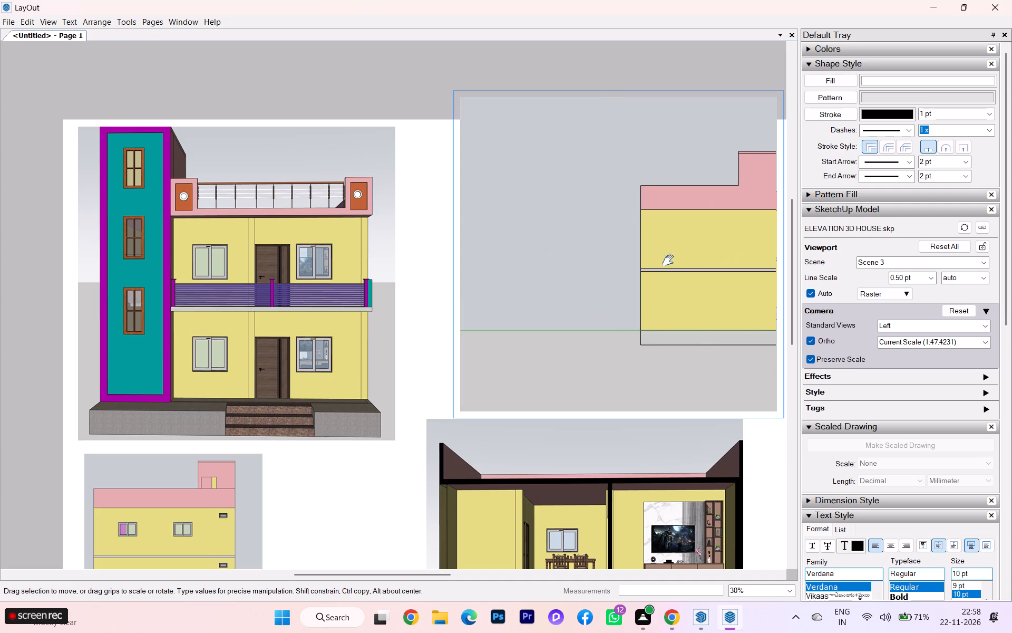
pyautogui.moveTo(668, 261); pyautogui.dragTo(557, 265)
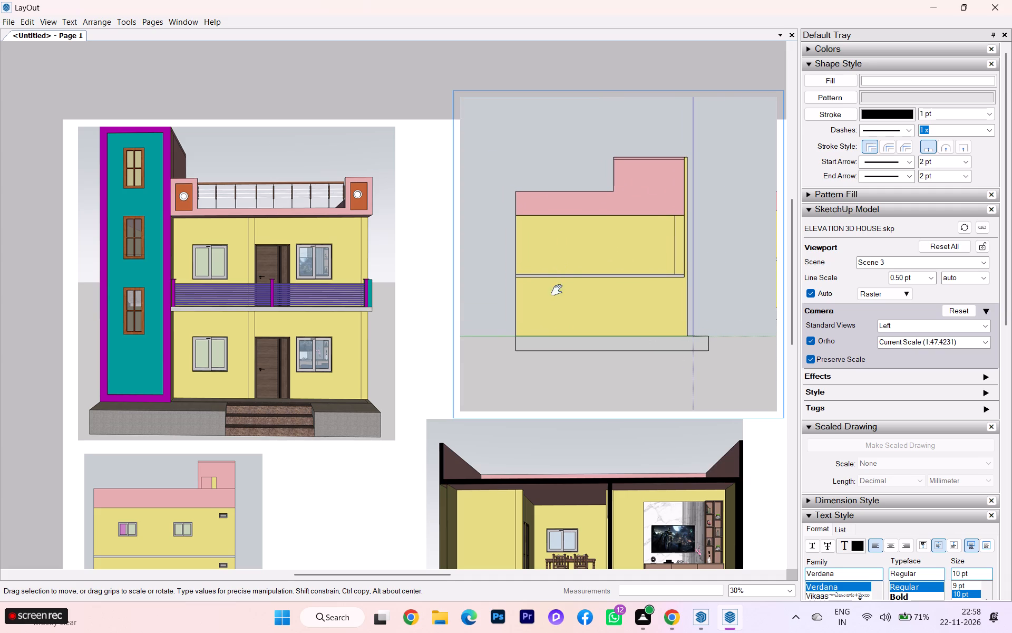
# Zoom the model out inside the Left-view viewport to leave clear space around the elevation, and finish editing the view.
pyautogui.scroll(2, 555, 295)
pyautogui.scroll(-1, 557, 292)
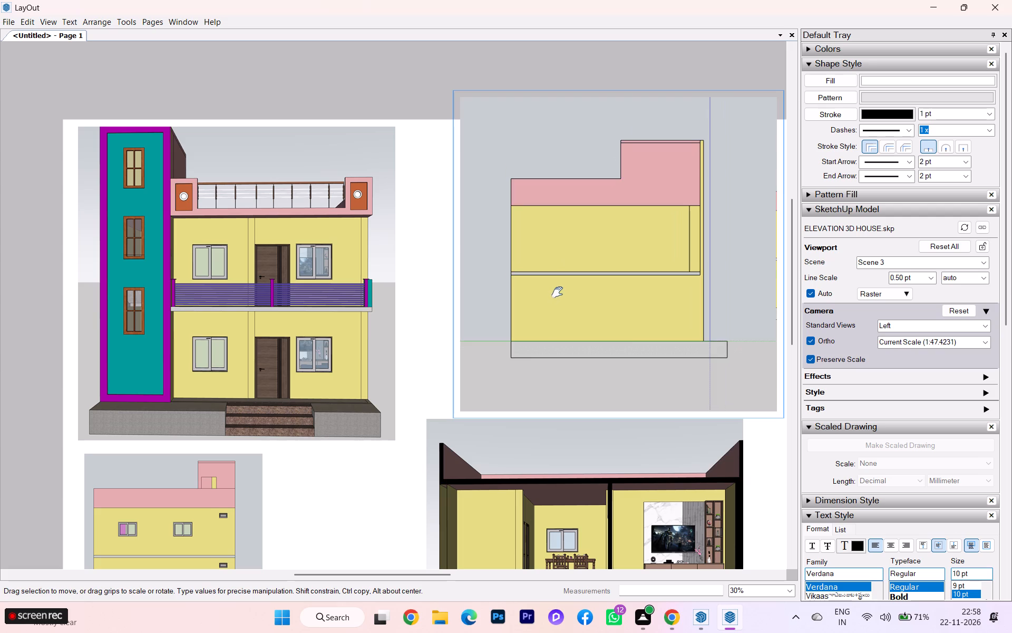
pyautogui.scroll(1, 557, 292)
pyautogui.scroll(-3, 557, 292)
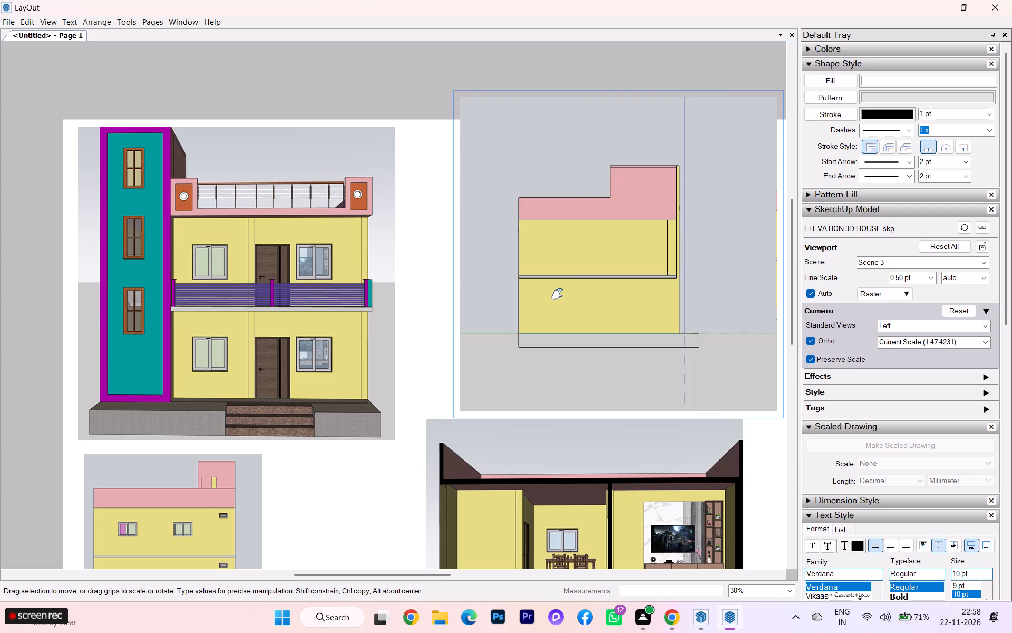
pyautogui.scroll(-5, 557, 294)
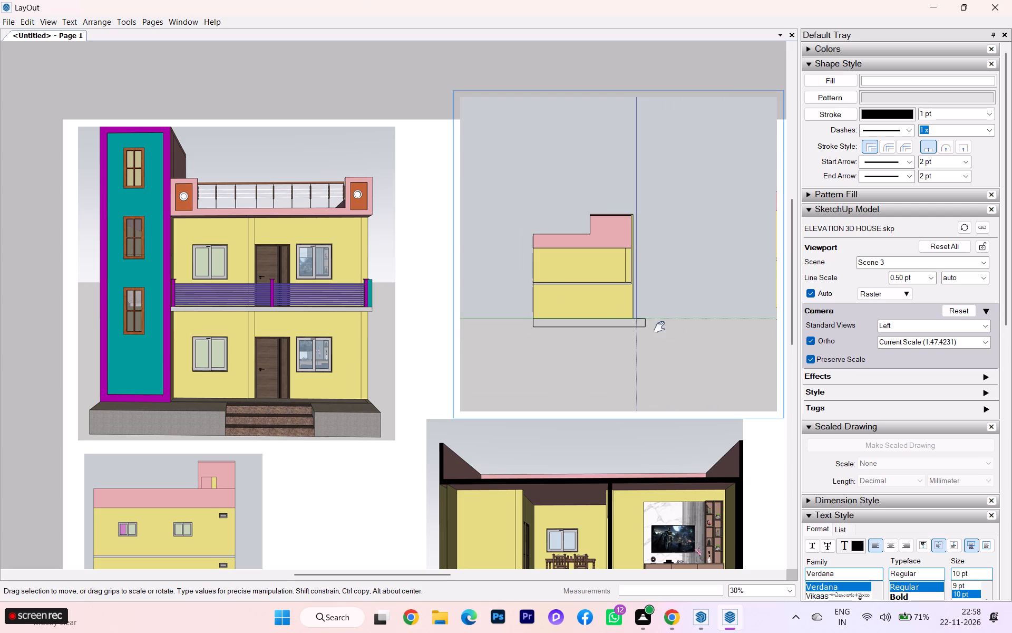
pyautogui.click(705, 354)
pyautogui.click(462, 274)
pyautogui.click(452, 265)
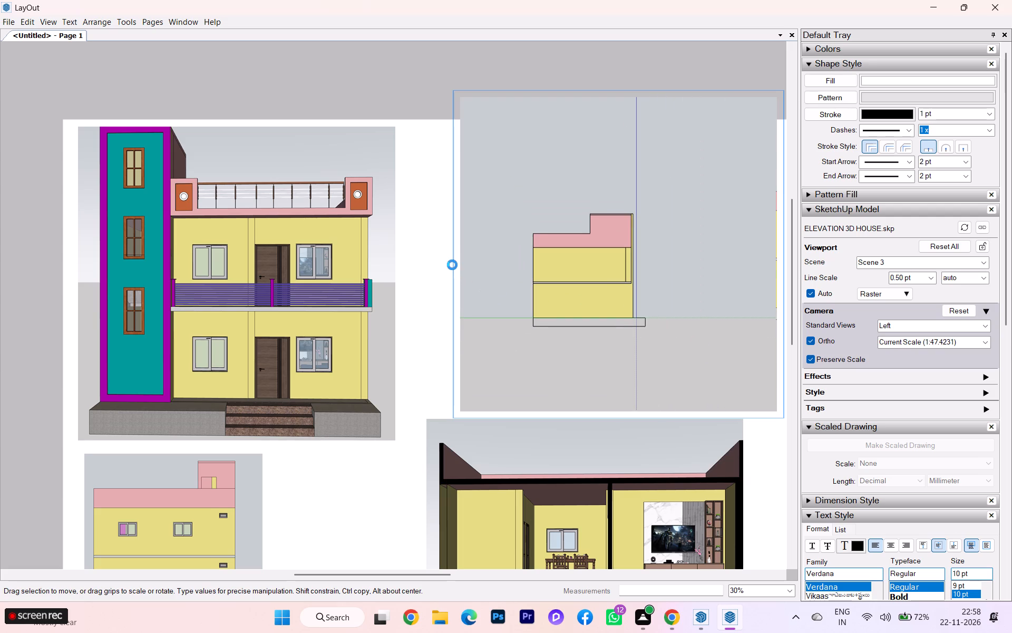
pyautogui.click(461, 263)
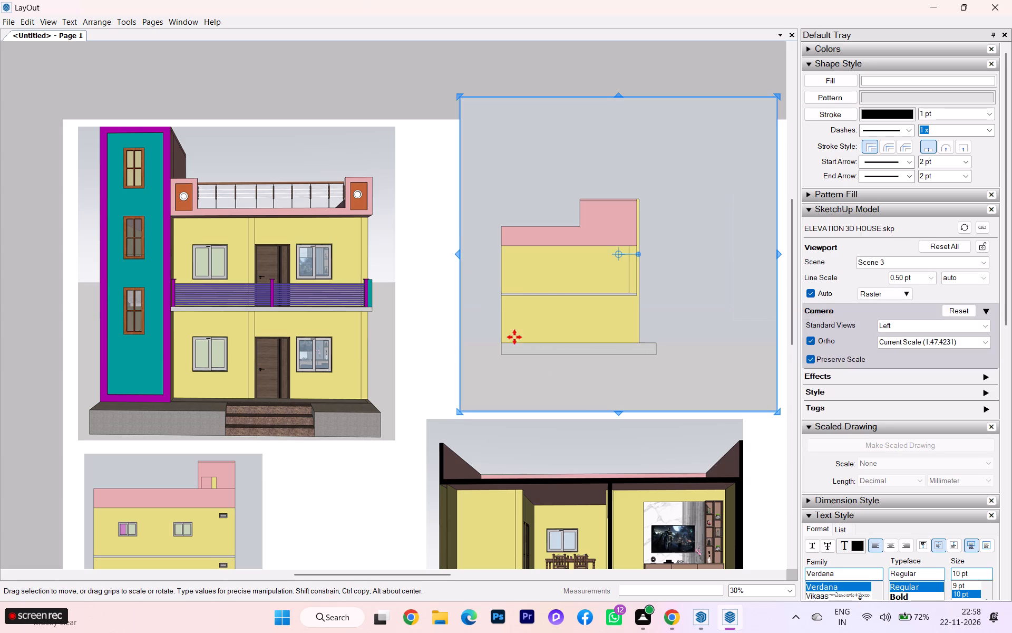
# Crop the Left-view viewport on all four sides to a narrow margin around the side elevation.
pyautogui.moveTo(617, 414); pyautogui.dragTo(592, 366)
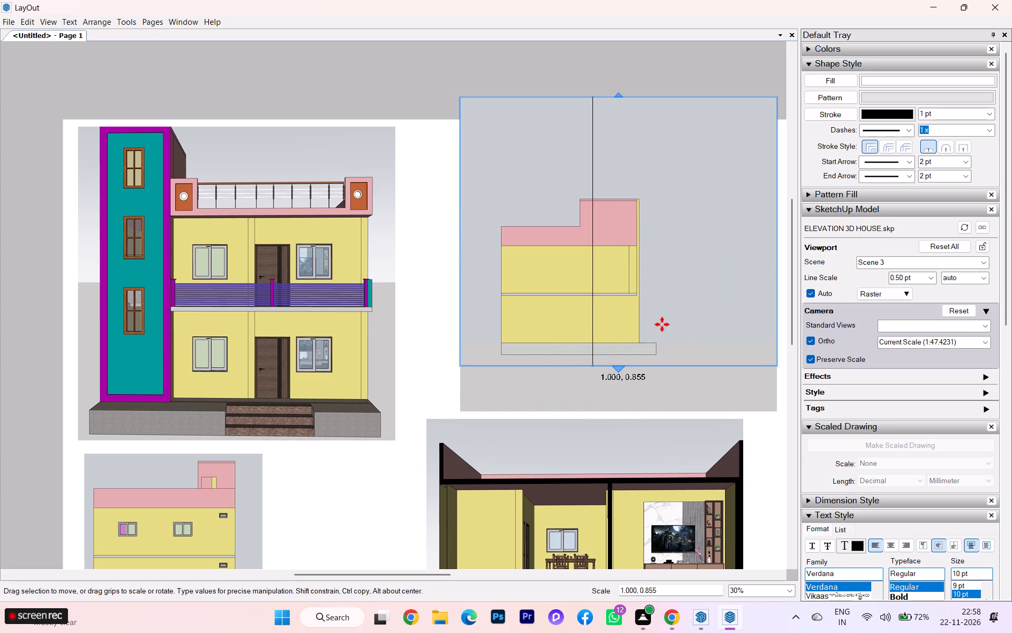
pyautogui.moveTo(779, 227); pyautogui.dragTo(724, 230)
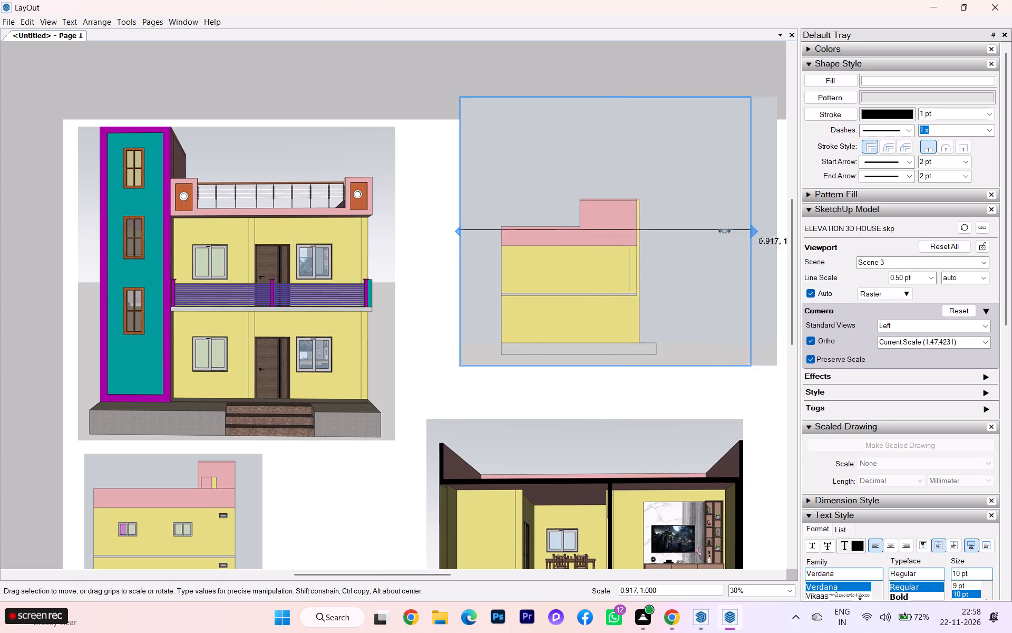
pyautogui.moveTo(724, 230); pyautogui.dragTo(669, 238)
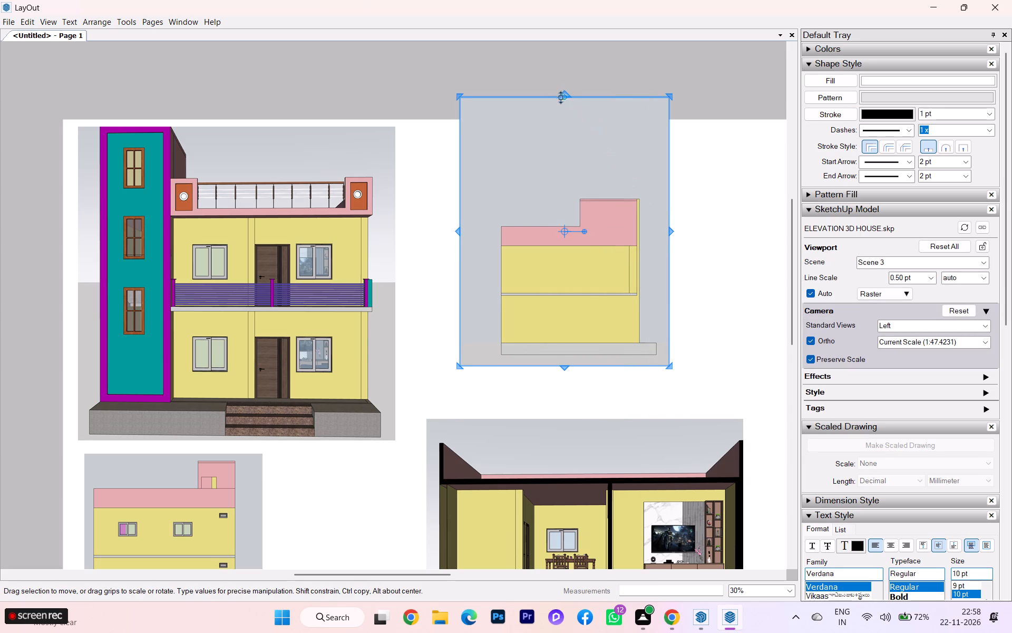
pyautogui.moveTo(561, 92); pyautogui.dragTo(578, 186)
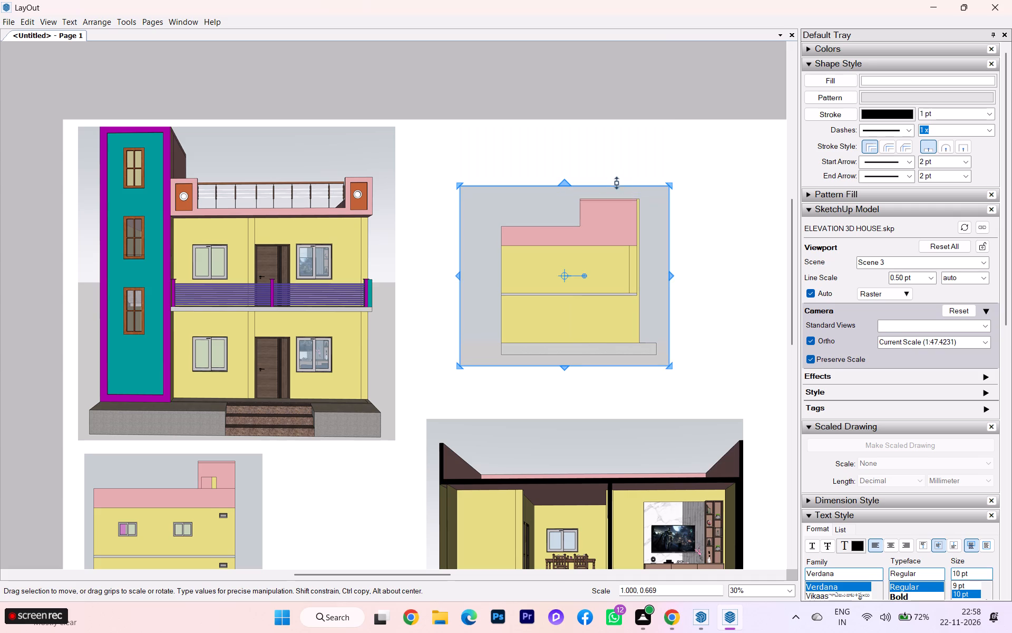
pyautogui.scroll(-5, 626, 166)
pyautogui.scroll(3, 556, 153)
pyautogui.scroll(-2, 582, 246)
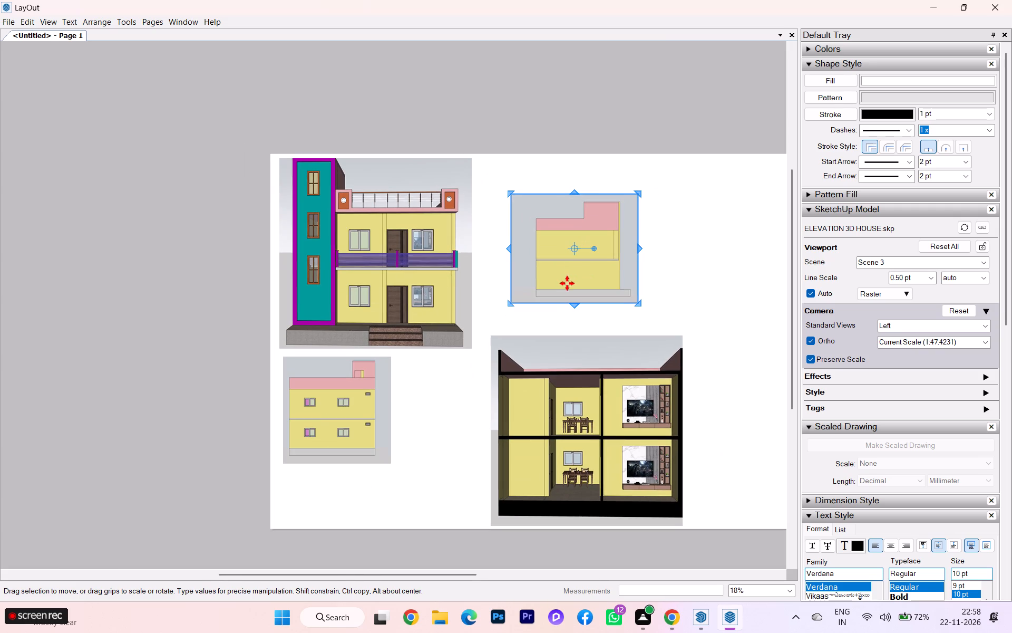
pyautogui.moveTo(577, 251); pyautogui.dragTo(425, 401)
pyautogui.moveTo(508, 246); pyautogui.dragTo(515, 246)
pyautogui.scroll(4, 512, 252)
pyautogui.scroll(-2, 504, 246)
pyautogui.scroll(4, 504, 246)
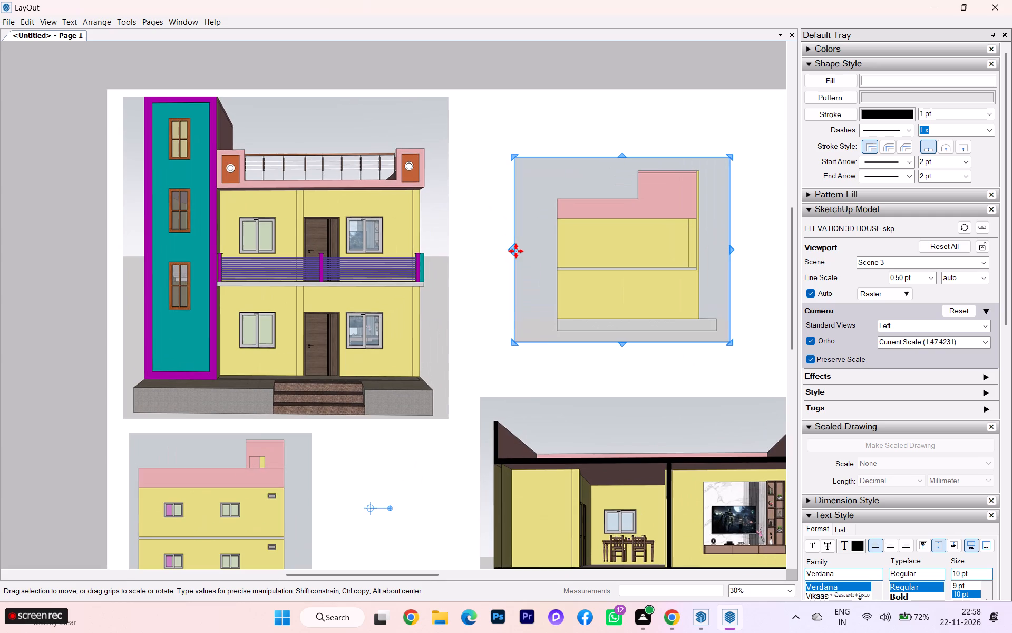
pyautogui.moveTo(513, 243); pyautogui.dragTo(550, 246)
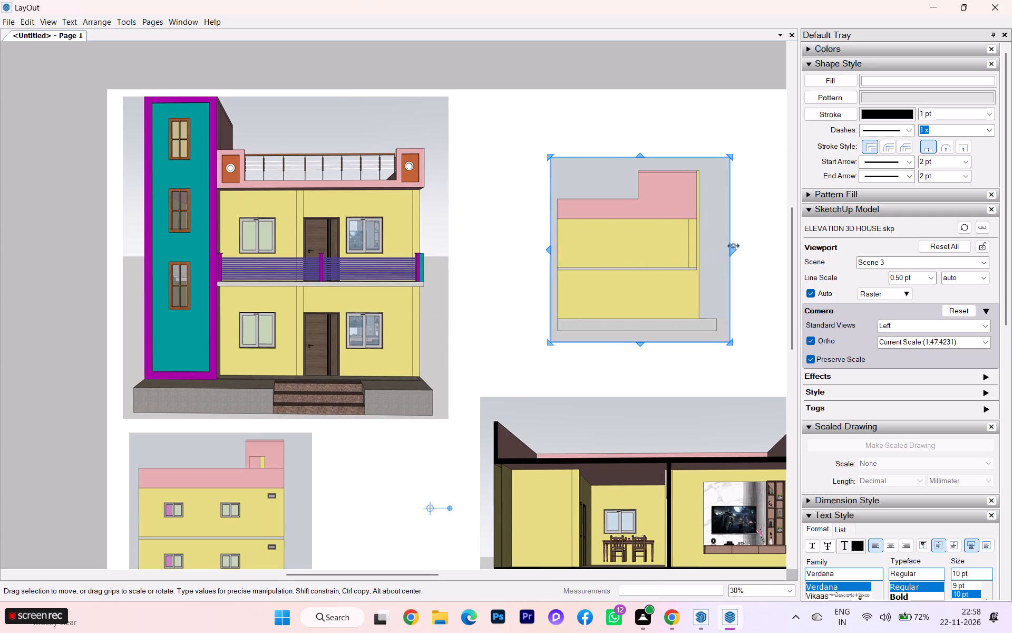
pyautogui.moveTo(733, 245); pyautogui.dragTo(722, 250)
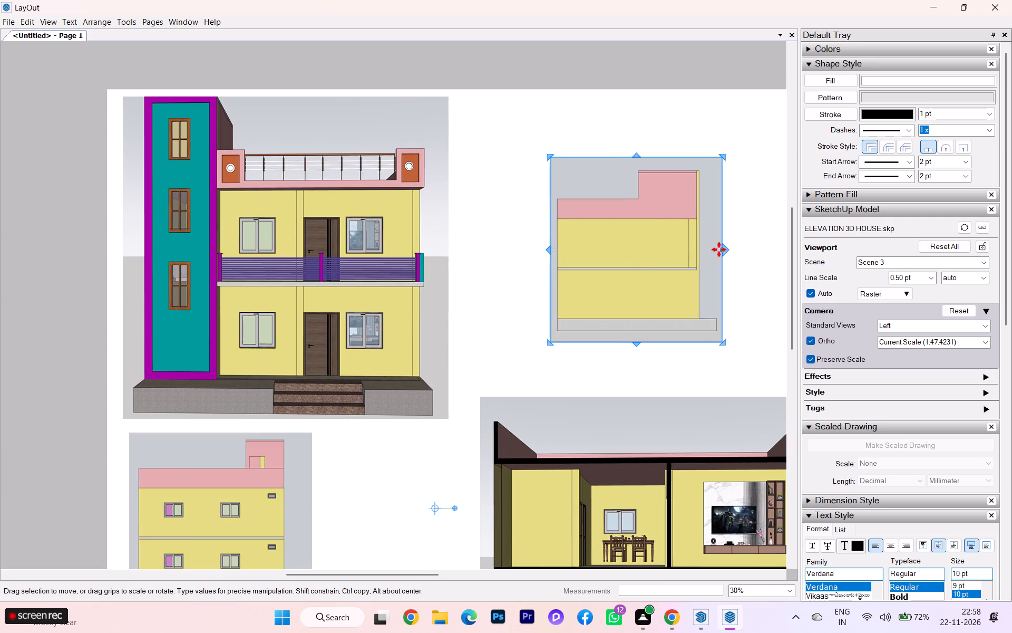
# Move the Left-view viewport beneath the front view, directly beside the back elevation.
pyautogui.scroll(-4, 613, 203)
pyautogui.moveTo(646, 227); pyautogui.dragTo(575, 279)
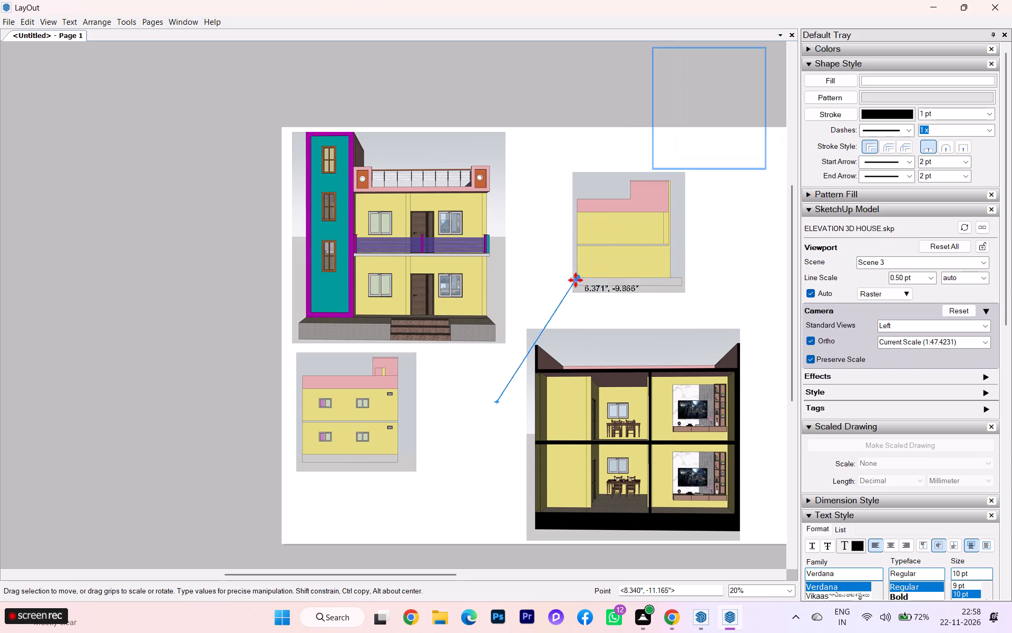
pyautogui.moveTo(575, 279); pyautogui.dragTo(342, 584)
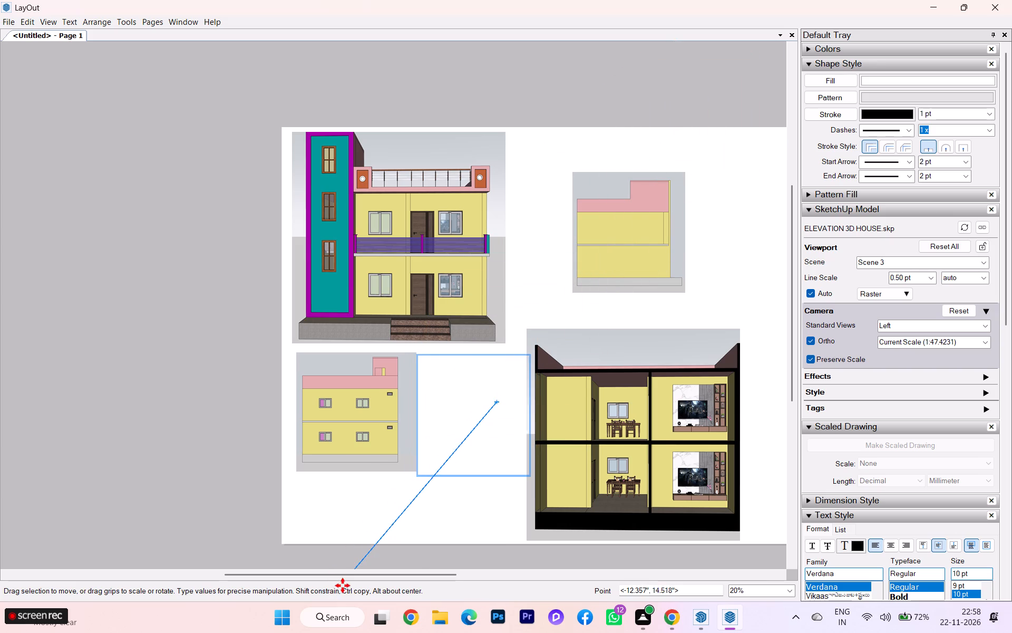
pyautogui.moveTo(342, 584); pyautogui.dragTo(342, 584)
pyautogui.click(591, 242)
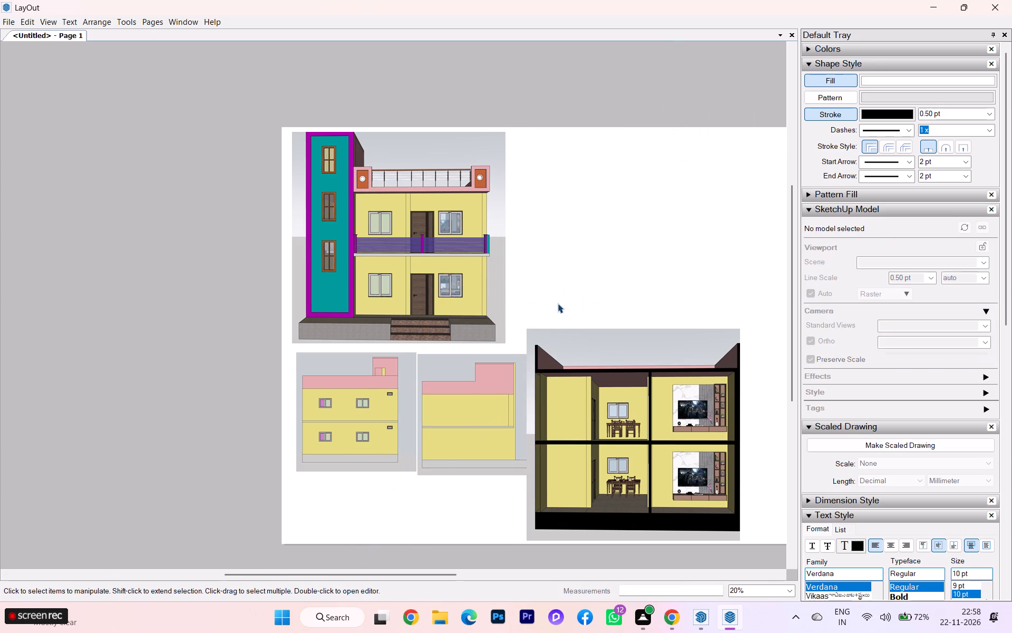
# Move the interior section viewport up beside the front view, with their upper edges level.
pyautogui.scroll(-1, 381, 406)
pyautogui.click(579, 401)
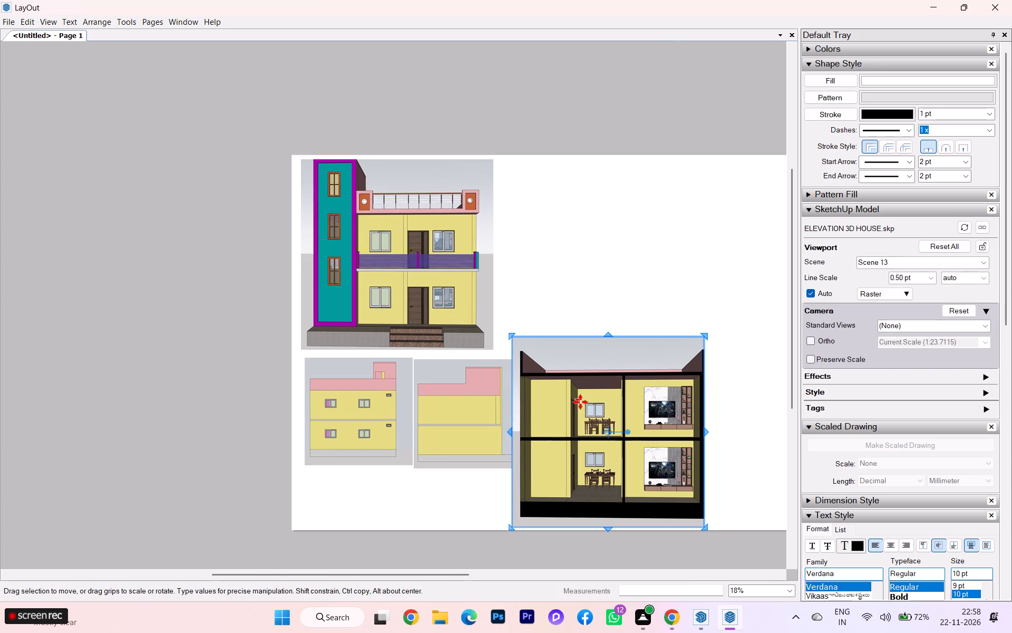
pyautogui.press('m')
pyautogui.press('m')
pyautogui.press('m')
pyautogui.press('m')
pyautogui.press('m')
pyautogui.press('m')
pyautogui.press('m')
pyautogui.press('m')
pyautogui.press('m')
pyautogui.press('m')
pyautogui.press('m')
pyautogui.press('m')
pyautogui.press('m')
pyautogui.press('m')
pyautogui.press('m')
pyautogui.press('m')
pyautogui.press('m')
pyautogui.press('m')
pyautogui.press('m')
pyautogui.press('m')
pyautogui.moveTo(582, 408); pyautogui.dragTo(586, 262)
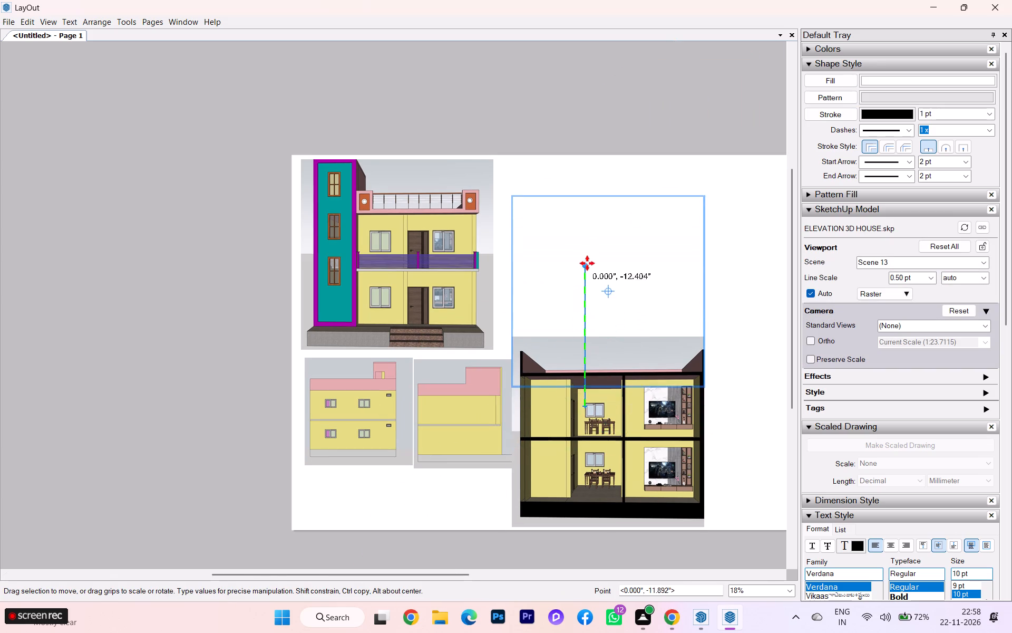
pyautogui.moveTo(586, 262); pyautogui.dragTo(575, 228)
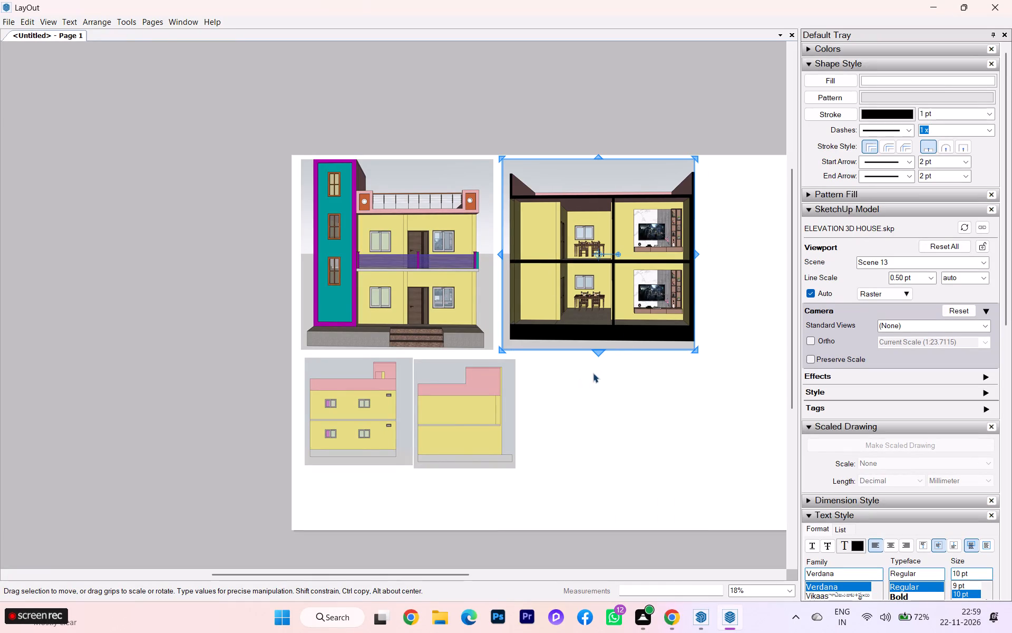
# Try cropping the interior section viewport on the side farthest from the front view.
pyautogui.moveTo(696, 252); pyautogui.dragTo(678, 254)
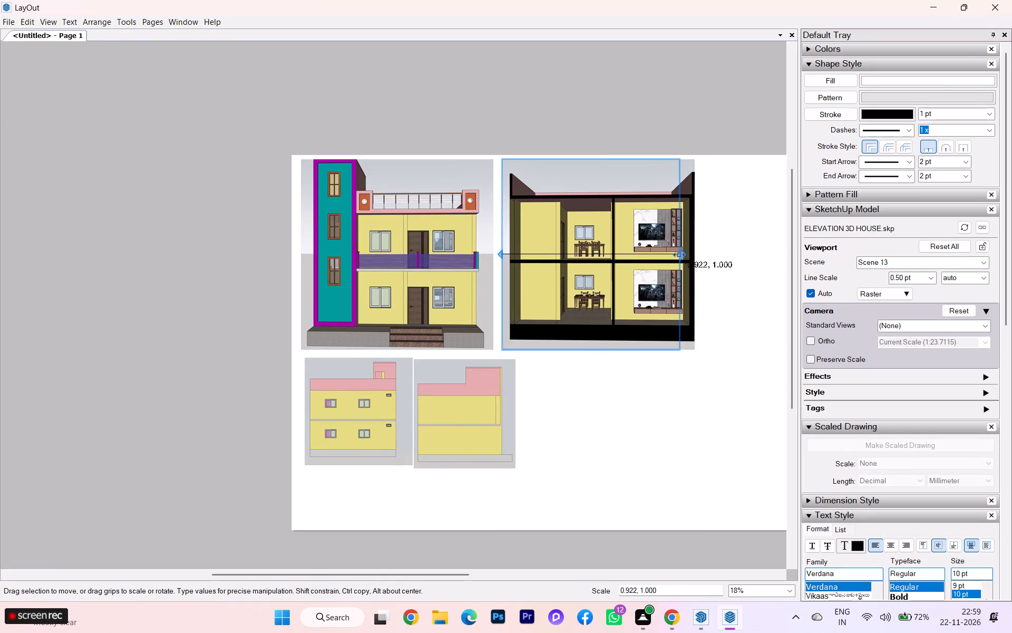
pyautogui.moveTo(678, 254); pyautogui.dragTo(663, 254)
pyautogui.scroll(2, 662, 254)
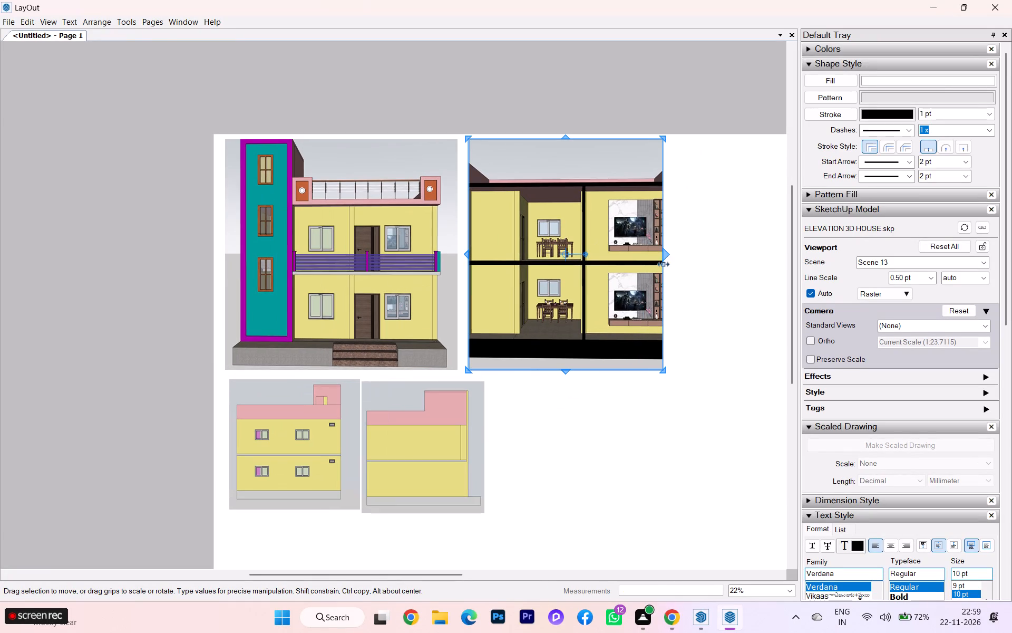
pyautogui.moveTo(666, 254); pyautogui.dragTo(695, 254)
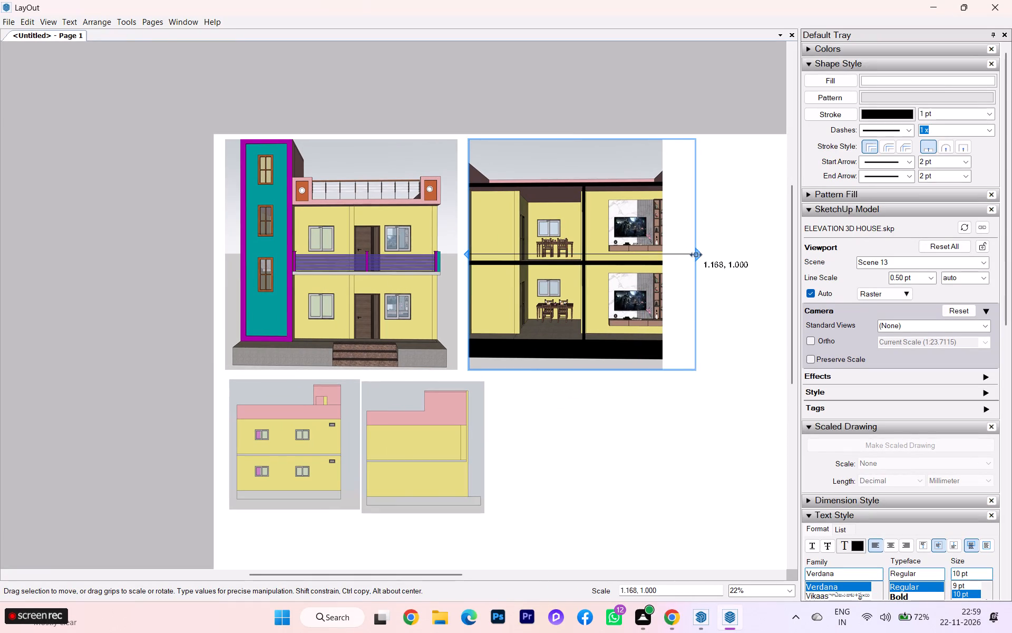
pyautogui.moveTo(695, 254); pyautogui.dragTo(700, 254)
# Crop the interior section viewport's side nearest the front view and move the viewport closer to the front view.
pyautogui.scroll(-8, 608, 257)
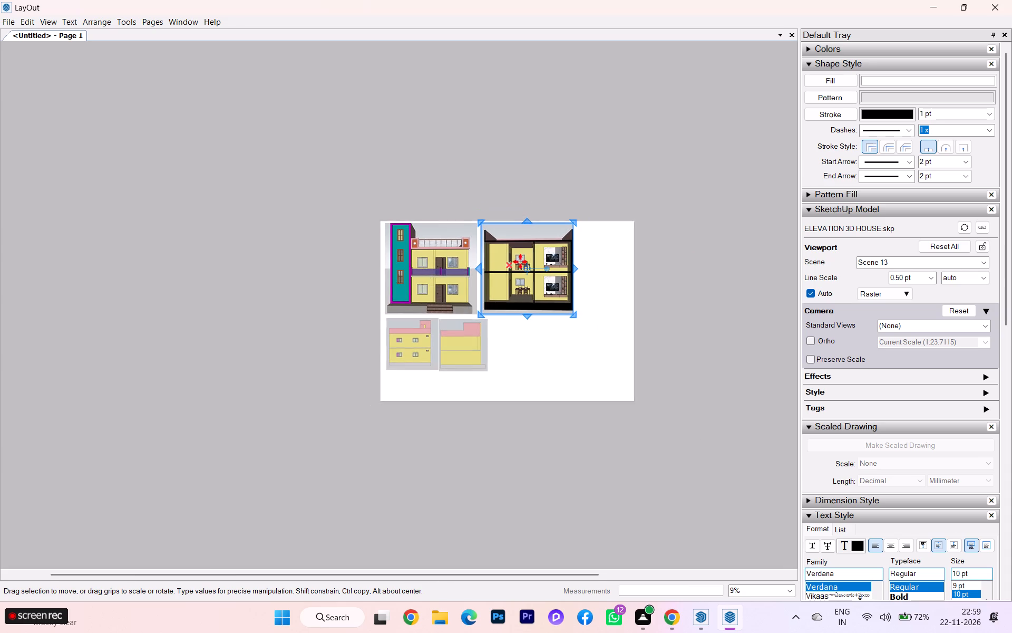
pyautogui.scroll(3, 522, 255)
pyautogui.scroll(1, 471, 262)
pyautogui.scroll(-1, 471, 262)
pyautogui.scroll(10, 471, 262)
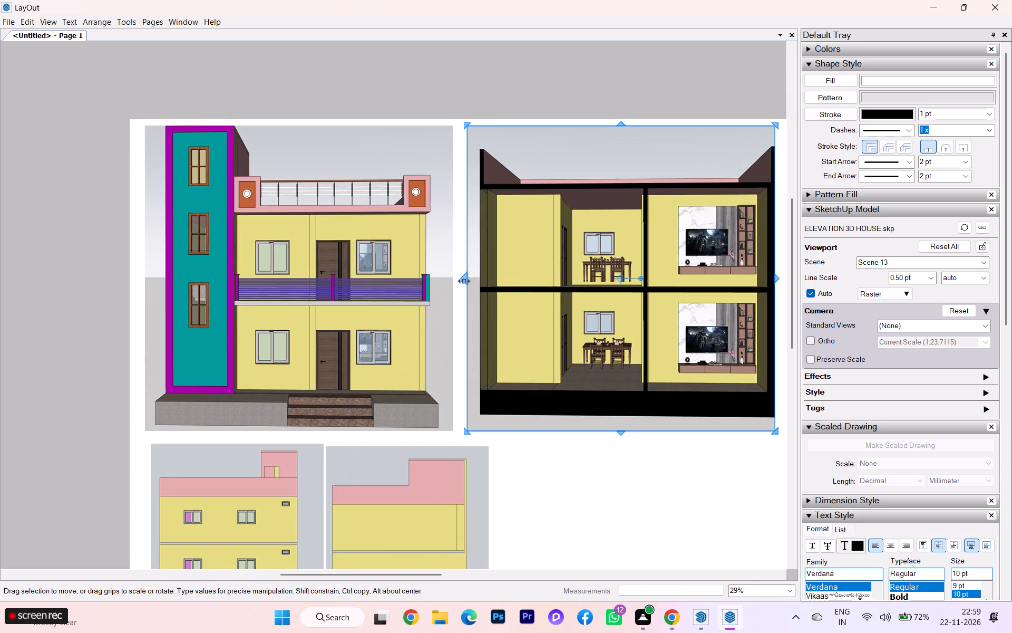
pyautogui.moveTo(463, 280); pyautogui.dragTo(481, 277)
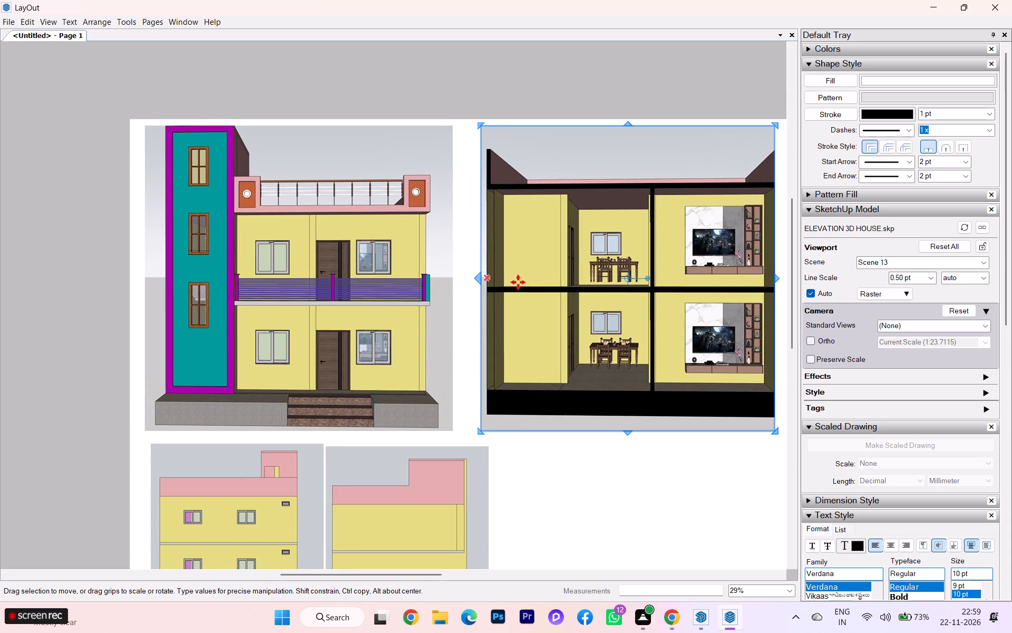
pyautogui.moveTo(538, 287); pyautogui.dragTo(509, 282)
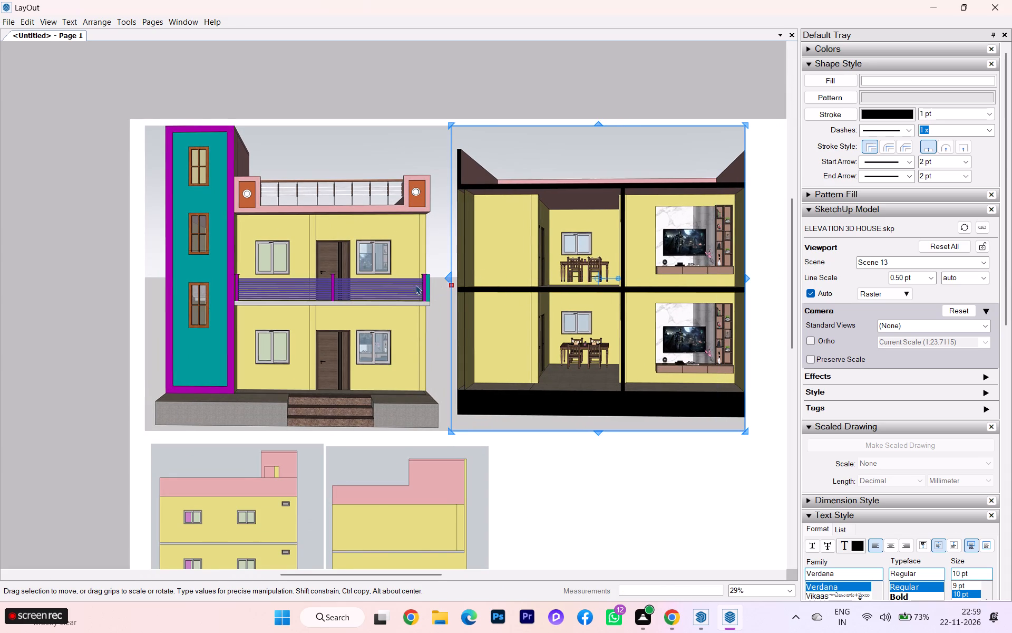
# Crop the front view viewport slightly on the side facing the interior section.
pyautogui.click(385, 280)
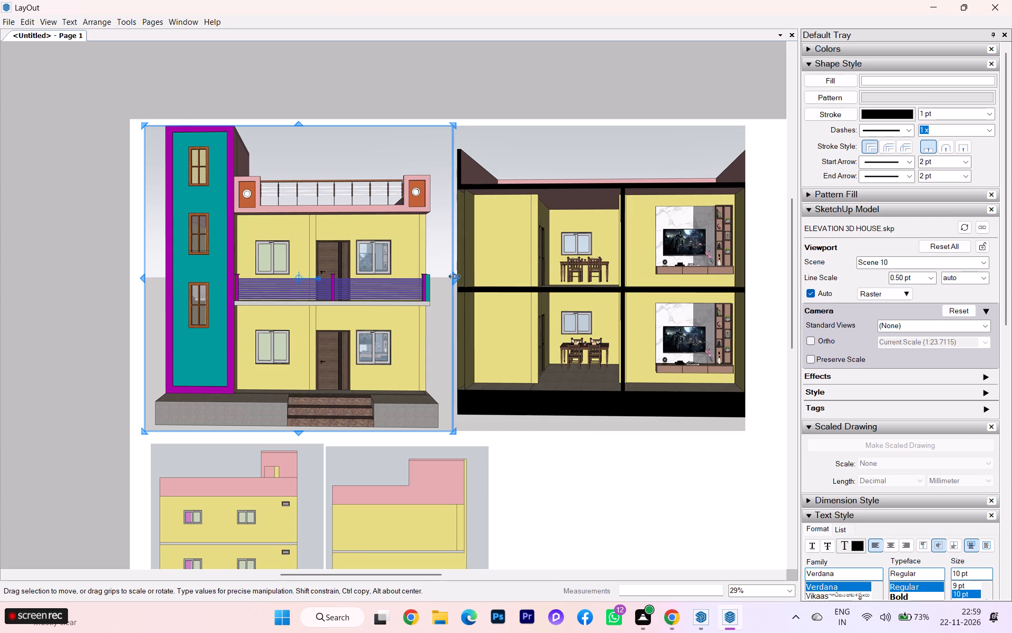
pyautogui.moveTo(454, 275); pyautogui.dragTo(441, 276)
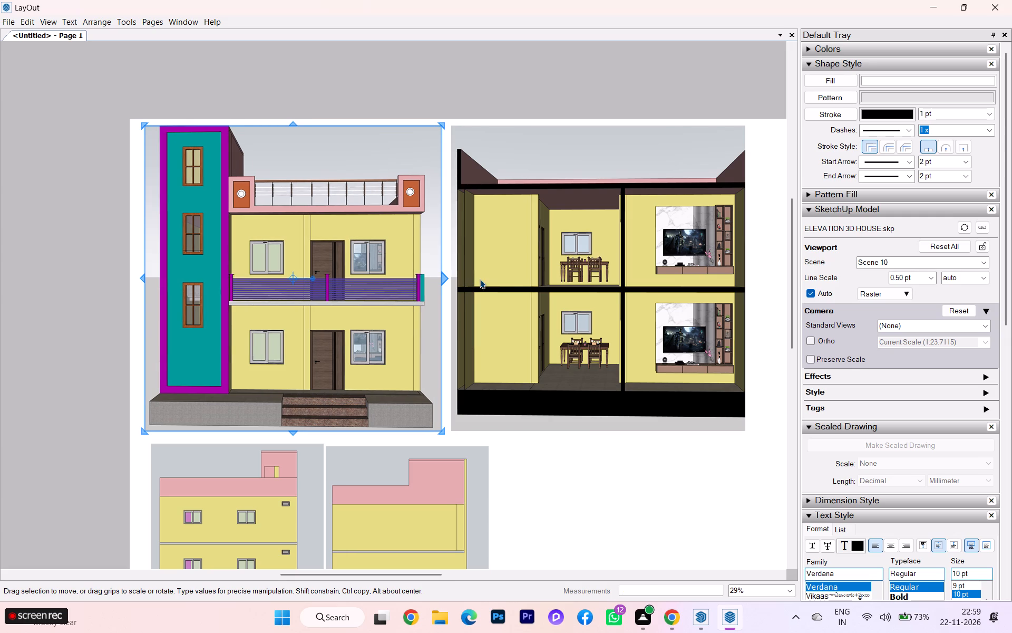
# Move the interior section viewport horizontally to sit almost against the front view viewport's cropped edge.
pyautogui.click(498, 277)
pyautogui.moveTo(522, 281); pyautogui.dragTo(507, 282)
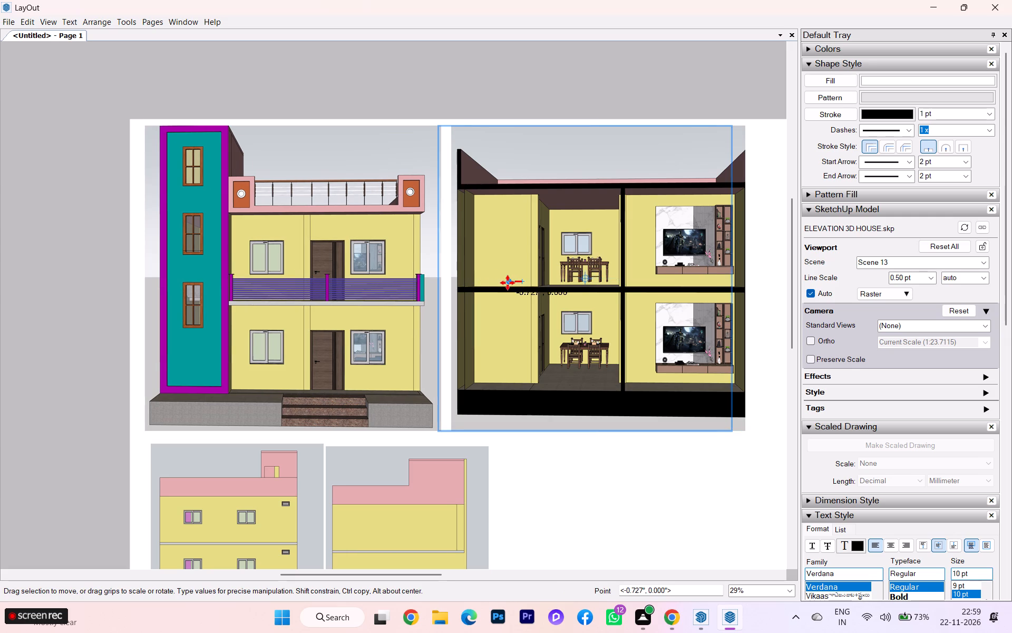
pyautogui.moveTo(507, 282); pyautogui.dragTo(513, 282)
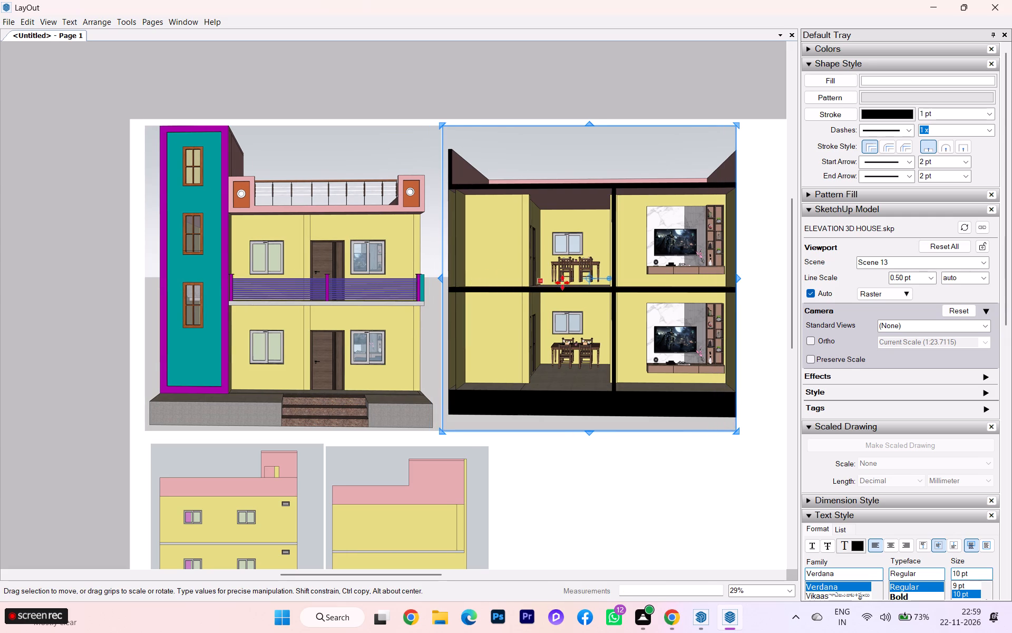
# Move the back elevation viewport up beside the interior section, on the side away from the front view.
pyautogui.scroll(-3, 487, 295)
pyautogui.click(635, 442)
pyautogui.scroll(-3, 536, 425)
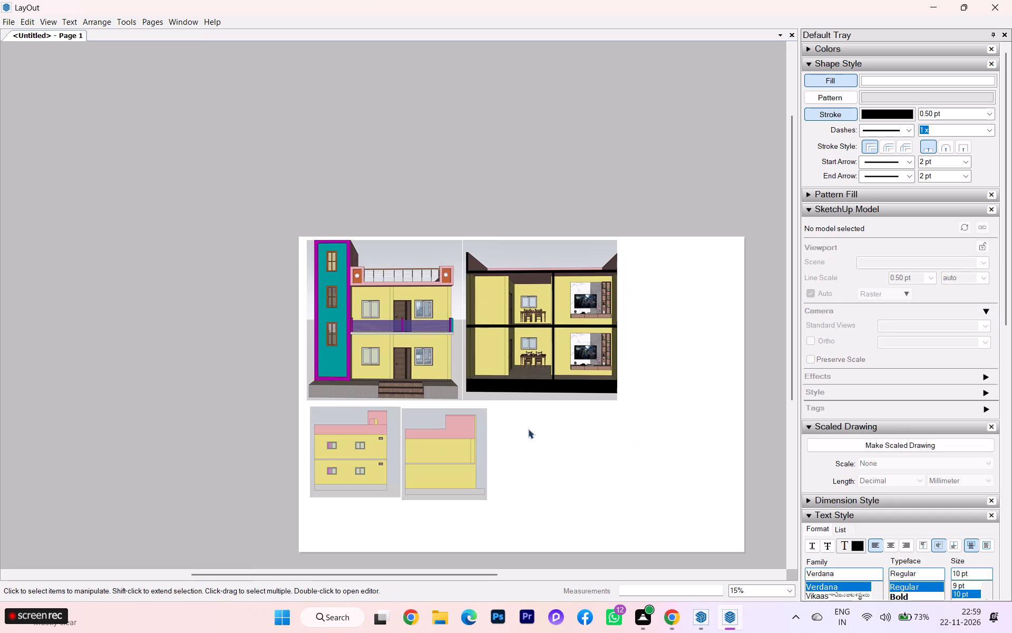
pyautogui.moveTo(357, 440); pyautogui.dragTo(395, 417)
pyautogui.click(370, 428)
pyautogui.moveTo(367, 432); pyautogui.dragTo(690, 276)
# Widen the interior section viewport slightly on the side facing the back elevation.
pyautogui.click(547, 332)
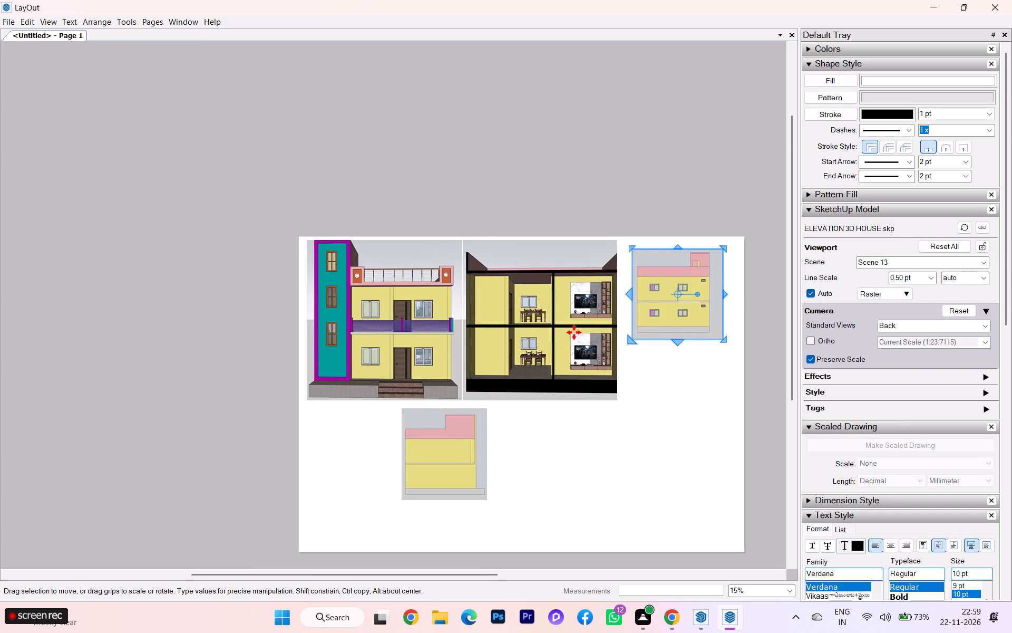
pyautogui.scroll(4, 585, 330)
pyautogui.moveTo(629, 316); pyautogui.dragTo(646, 316)
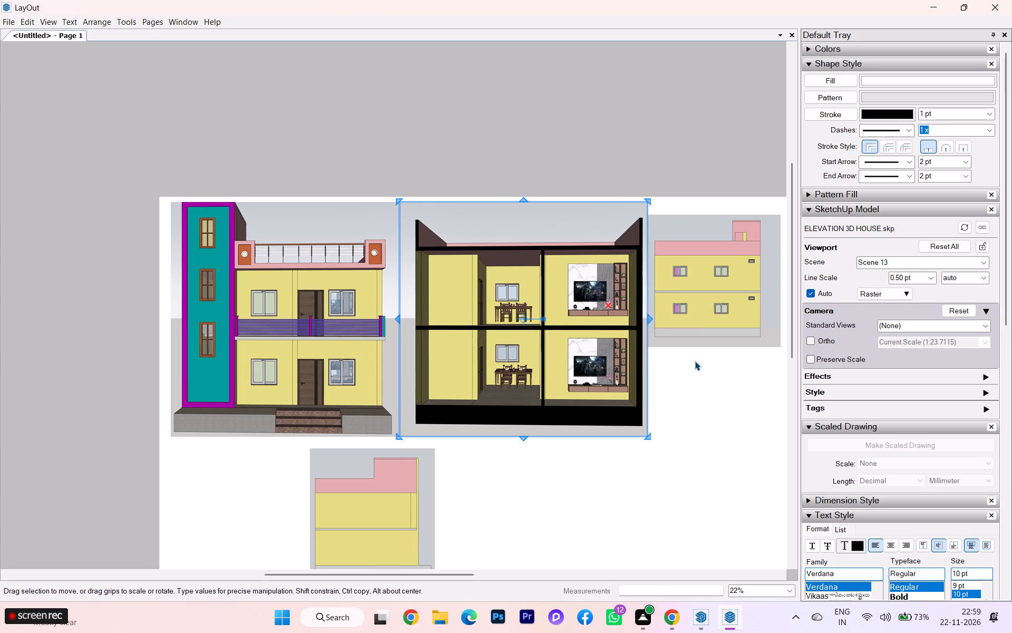
pyautogui.click(681, 370)
# Move the left elevation viewport directly beneath the back elevation.
pyautogui.scroll(-2, 606, 343)
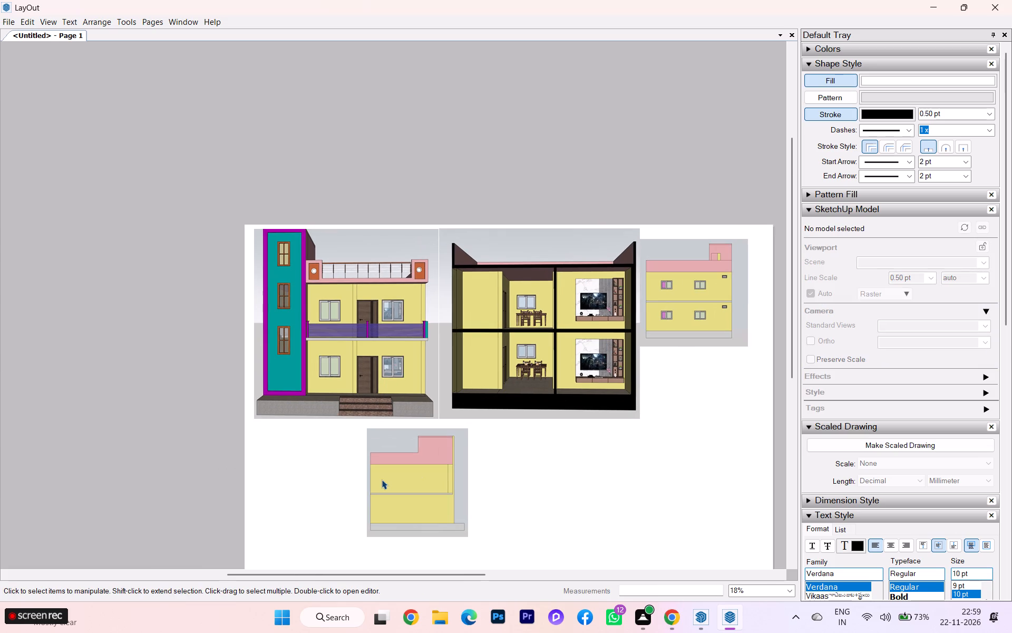
pyautogui.moveTo(382, 479); pyautogui.dragTo(445, 472)
pyautogui.click(440, 472)
pyautogui.moveTo(425, 468); pyautogui.dragTo(675, 435)
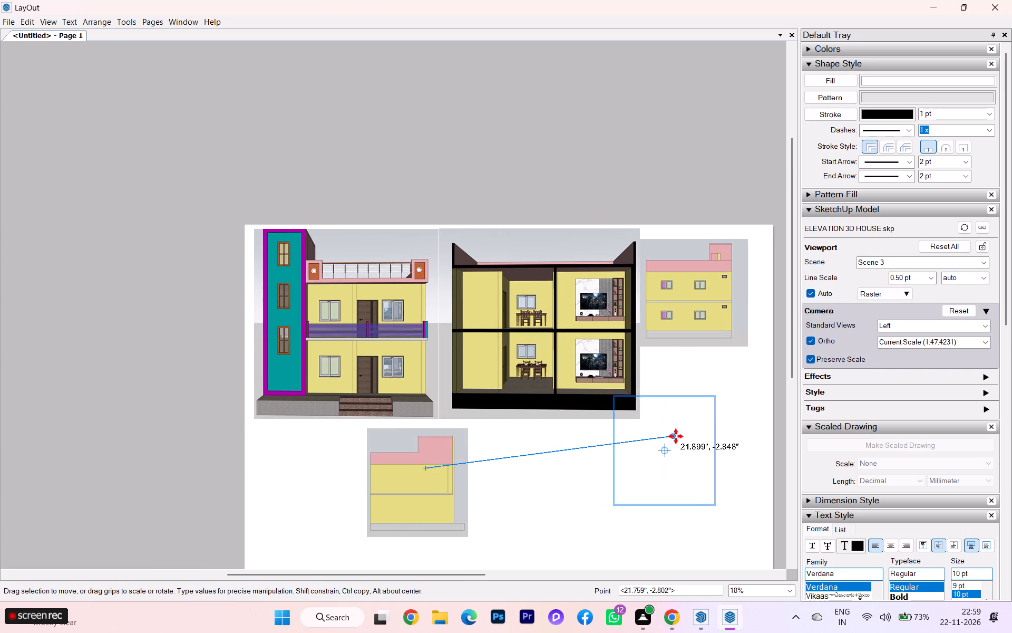
pyautogui.moveTo(675, 435); pyautogui.dragTo(709, 390)
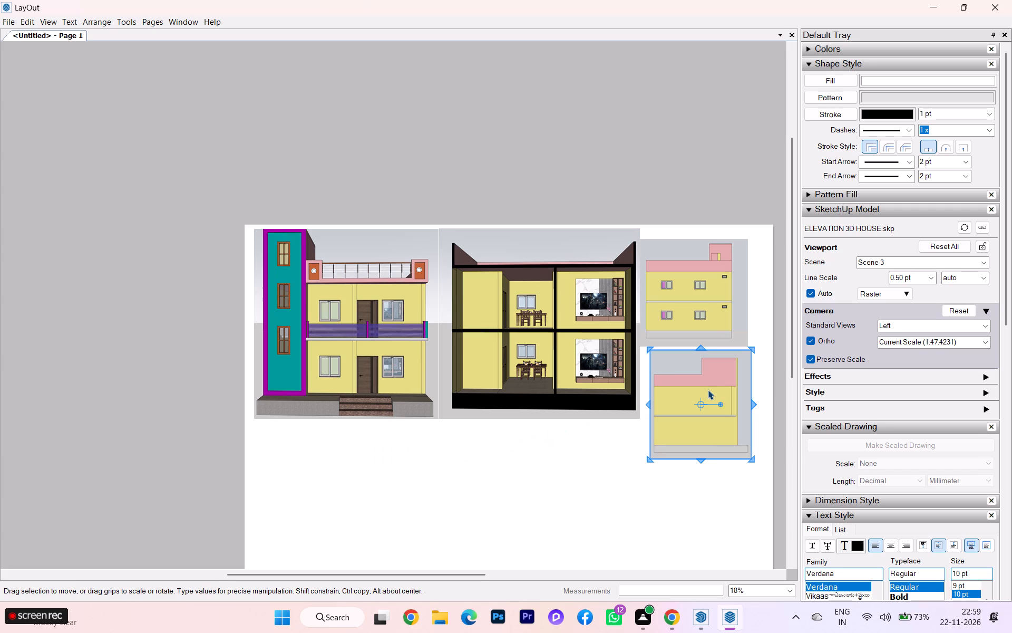
pyautogui.moveTo(680, 373); pyautogui.dragTo(662, 374)
pyautogui.click(696, 386)
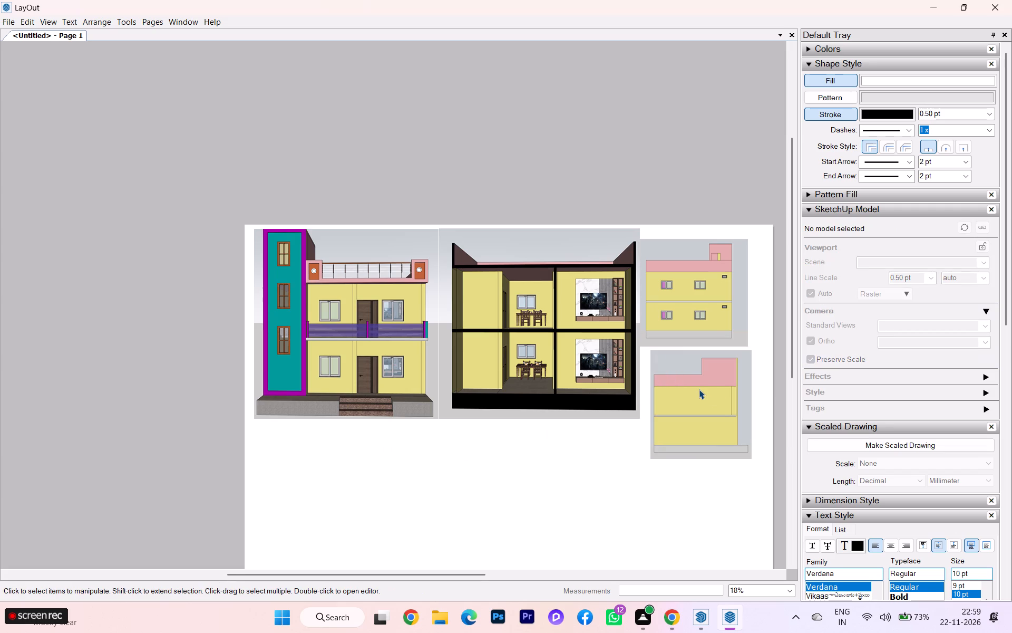
pyautogui.moveTo(701, 405); pyautogui.dragTo(683, 400)
# Copy the front view viewport straight down so the copy sits directly beneath the original at the sheet's lower edge.
pyautogui.scroll(-3, 665, 325)
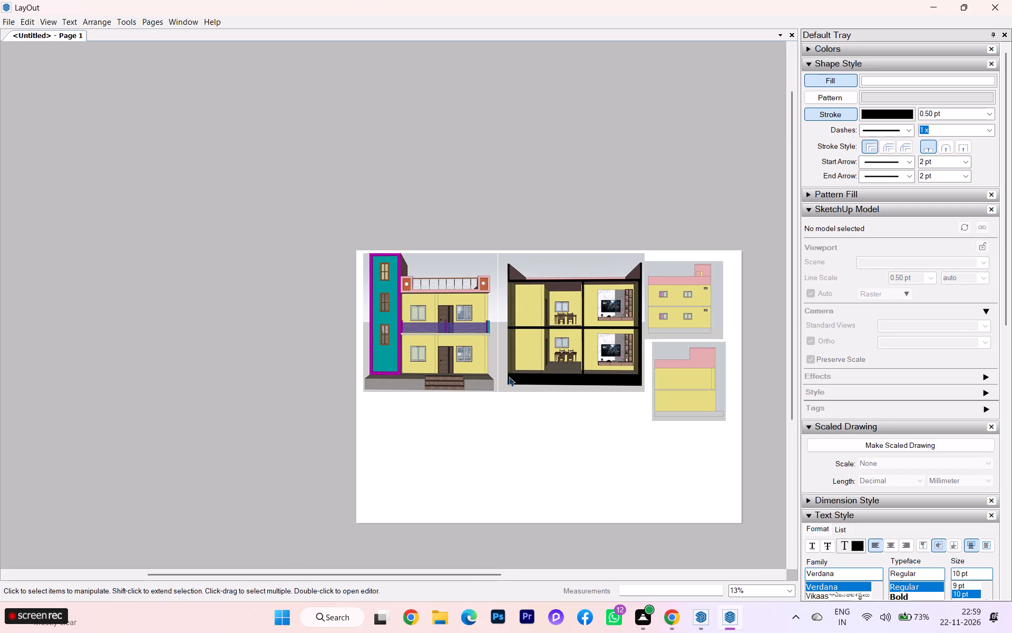
pyautogui.click(397, 319)
pyautogui.click(429, 343)
pyautogui.moveTo(440, 350); pyautogui.dragTo(440, 349)
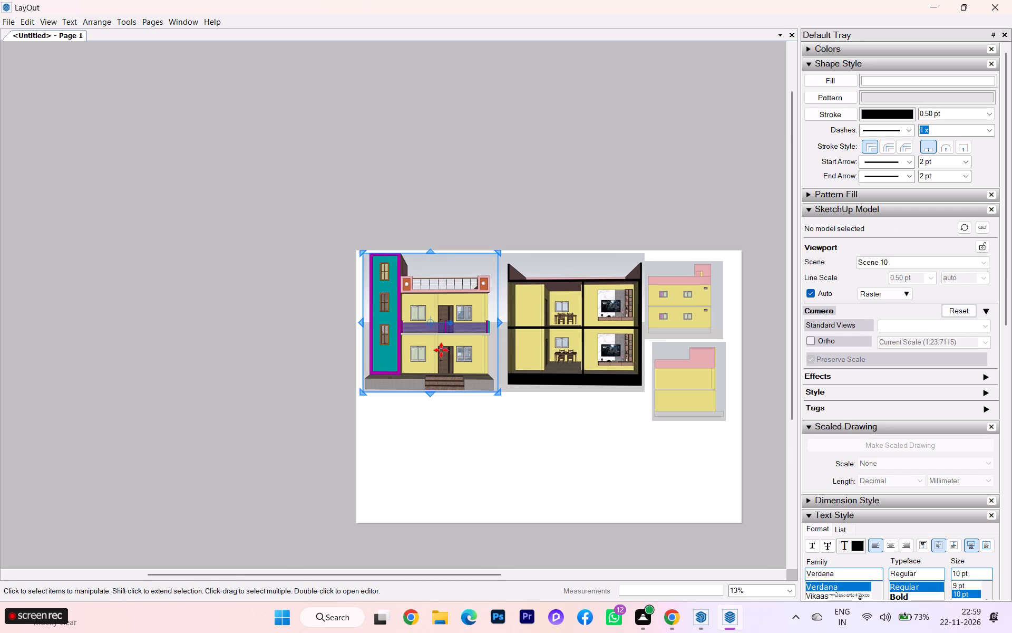
pyautogui.moveTo(440, 349); pyautogui.dragTo(443, 459)
pyautogui.moveTo(442, 334); pyautogui.dragTo(440, 454)
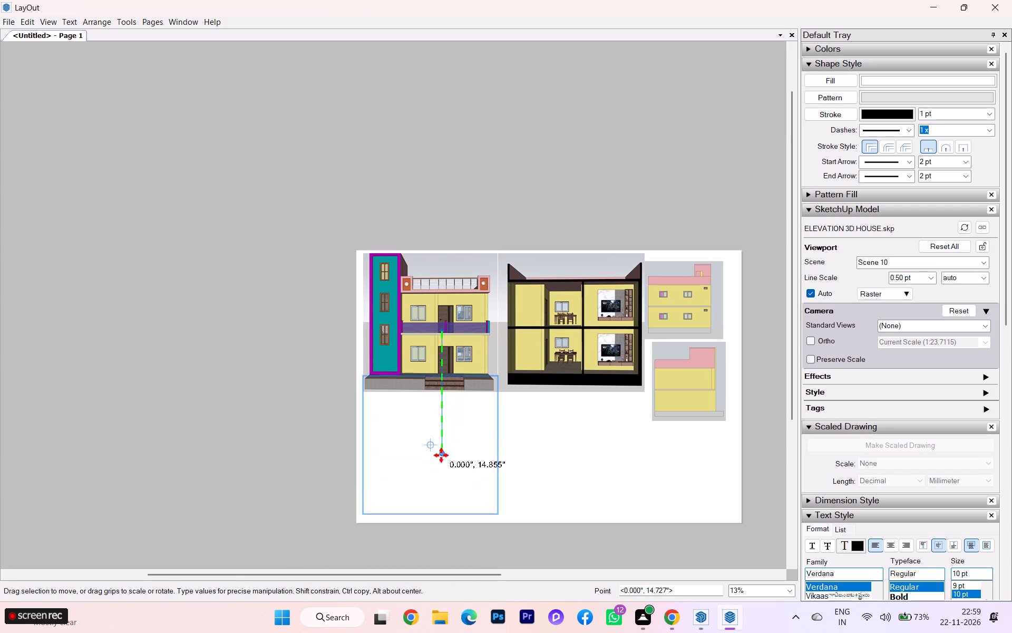
pyautogui.moveTo(440, 454); pyautogui.dragTo(439, 462)
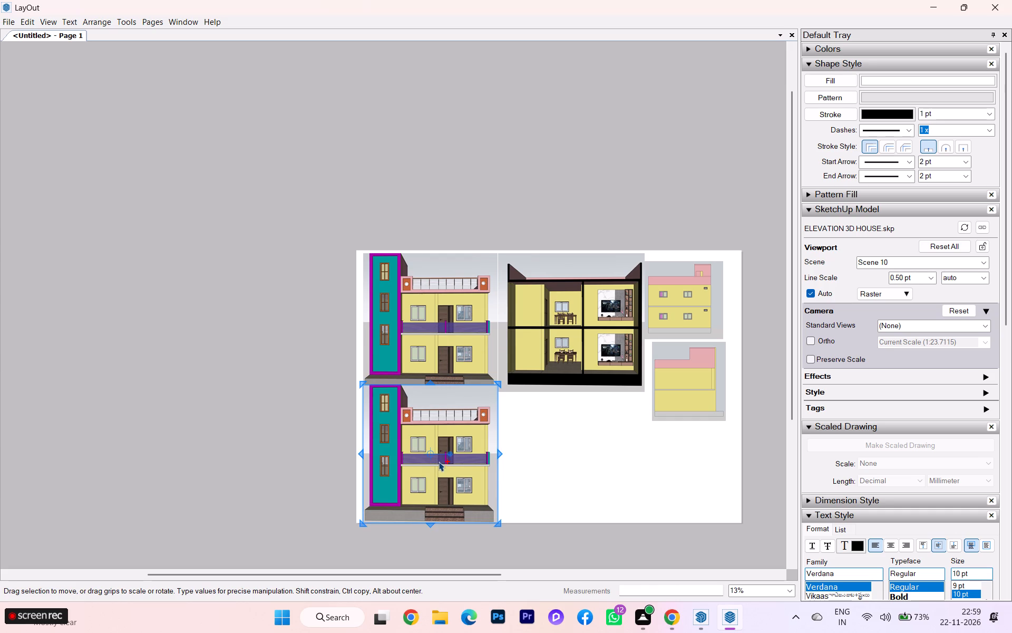
# Set the copied viewport to Scene 9 with the Right standard view.
pyautogui.click(991, 265)
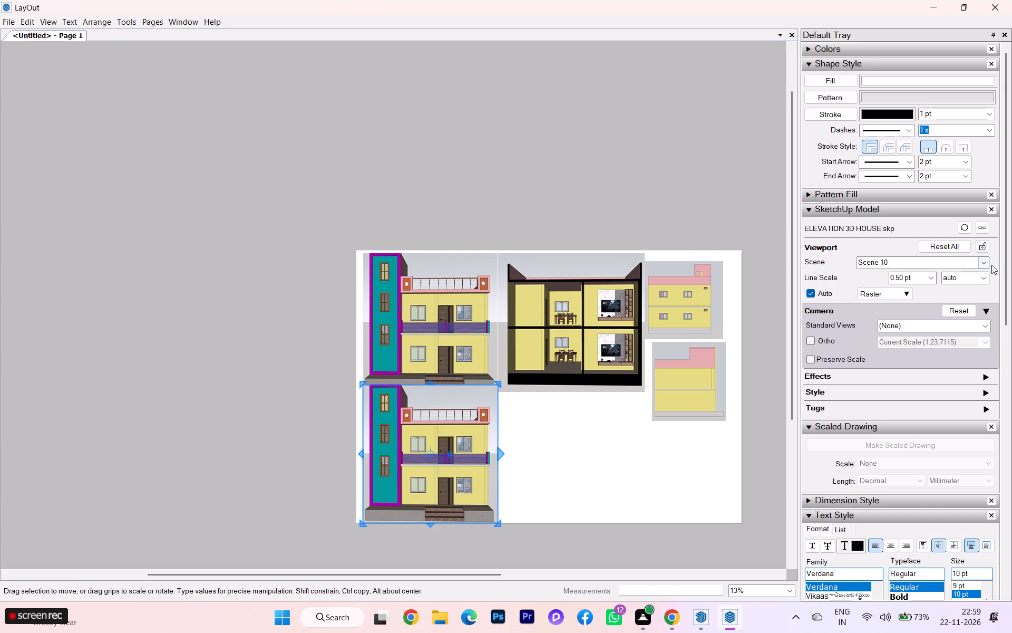
pyautogui.click(985, 265)
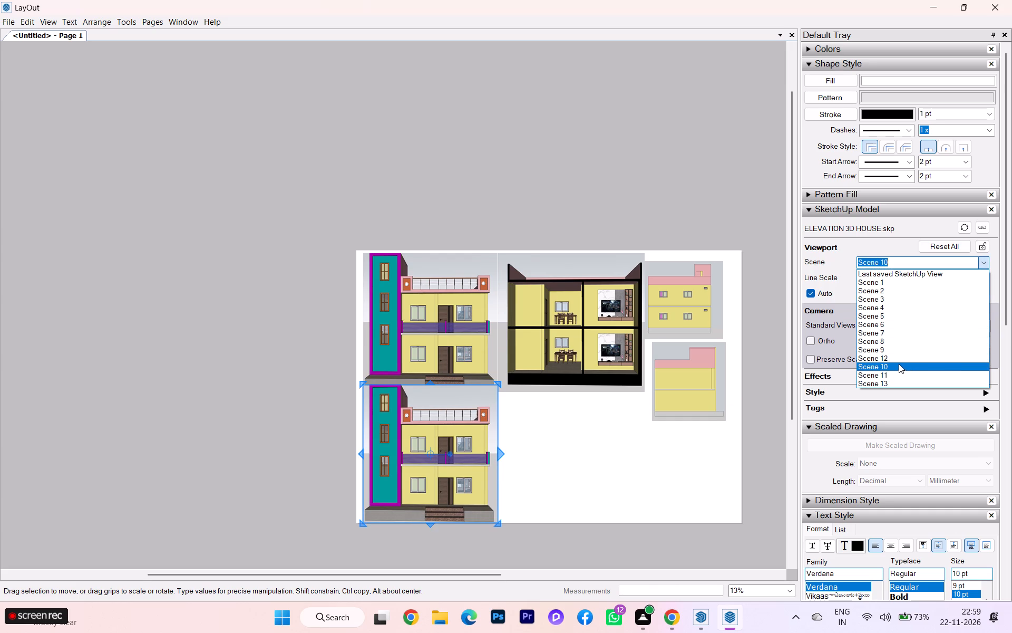
pyautogui.click(895, 355)
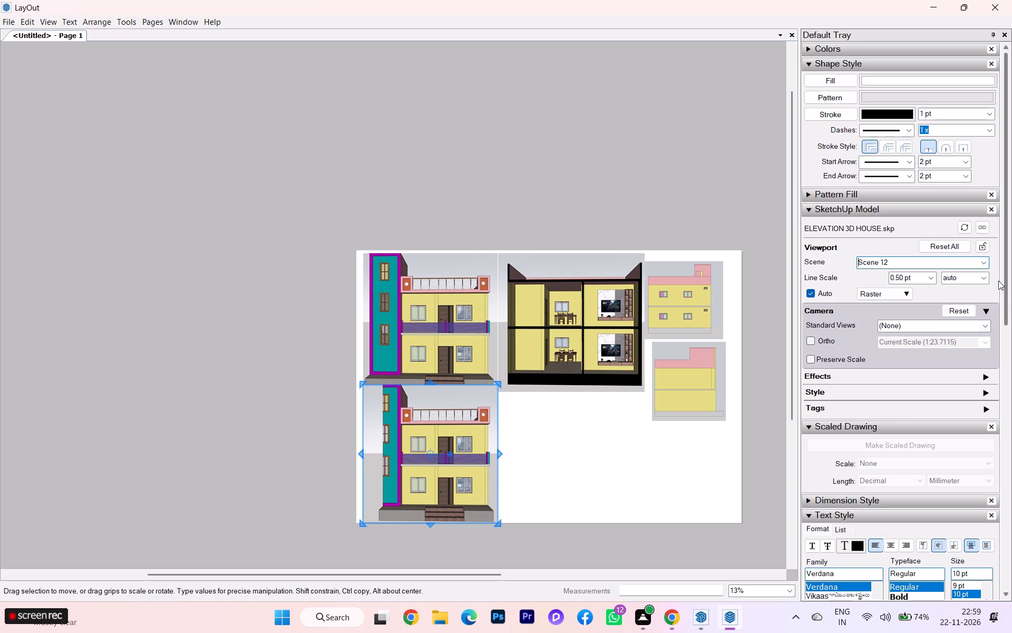
pyautogui.click(988, 261)
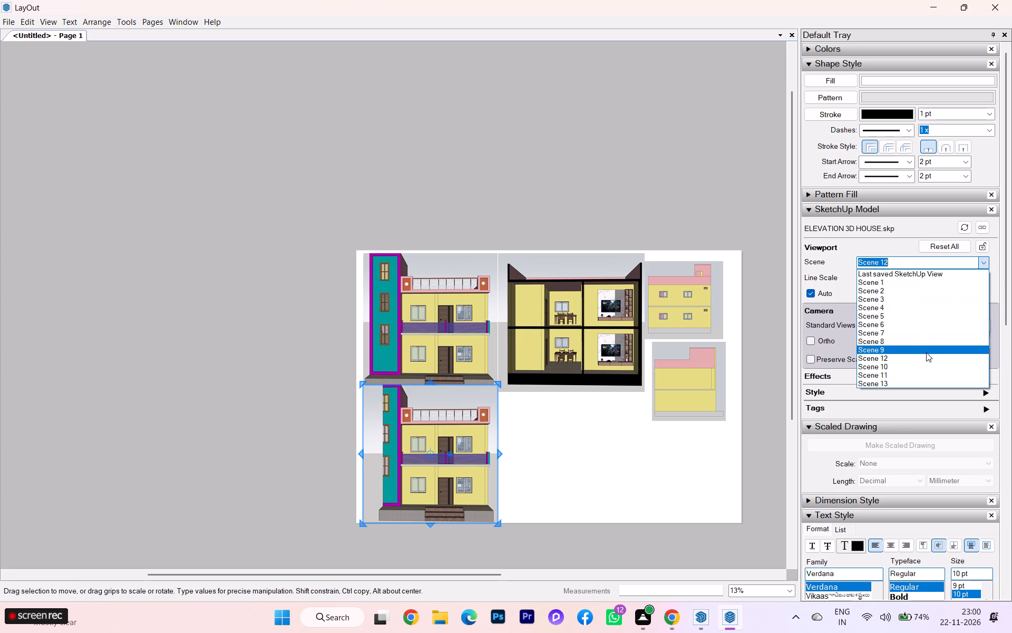
pyautogui.click(923, 352)
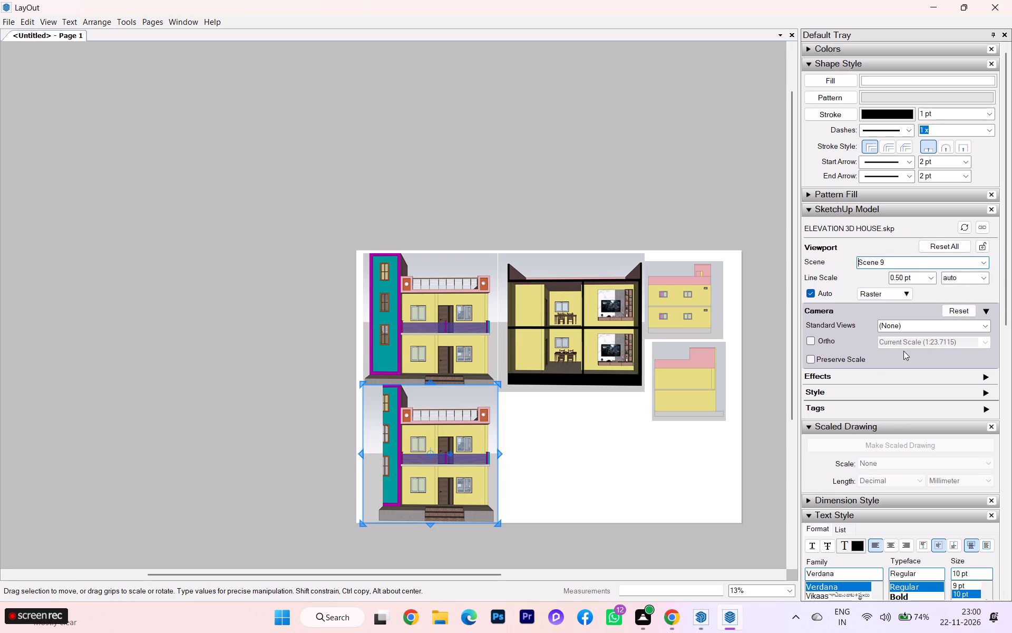
pyautogui.click(981, 323)
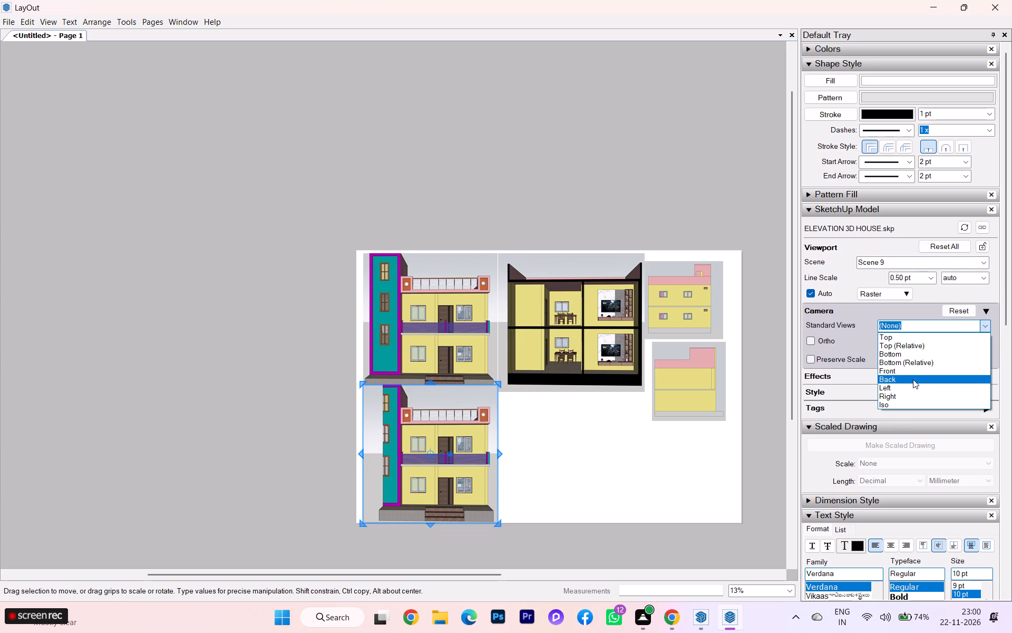
pyautogui.click(905, 393)
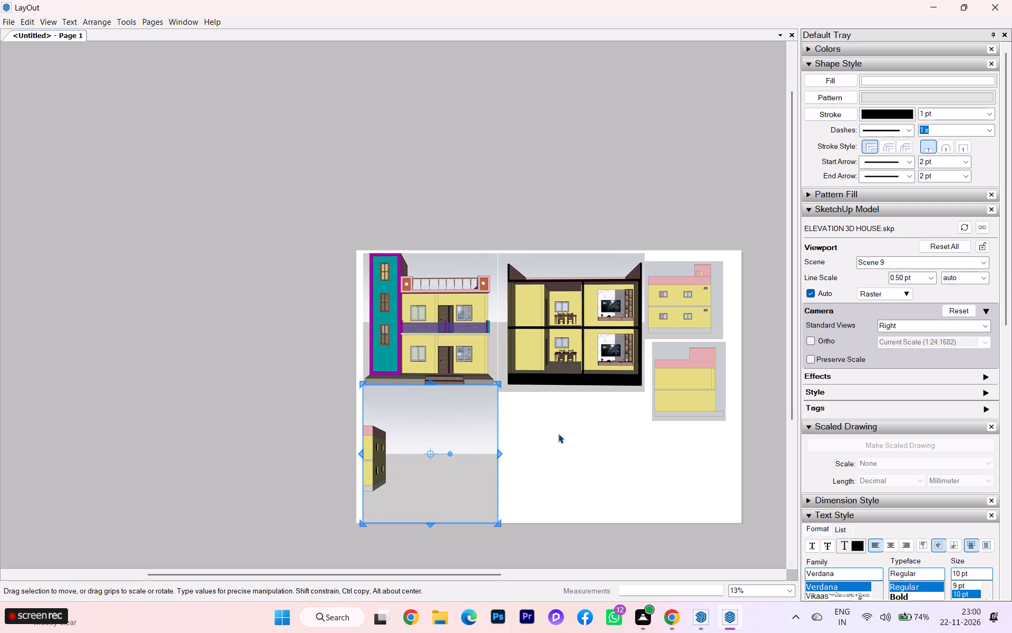
# Open the copied viewport's model view for editing and bring the whole right side of the house into frame.
pyautogui.click(380, 452)
pyautogui.doubleClick(378, 453)
pyautogui.click(385, 452)
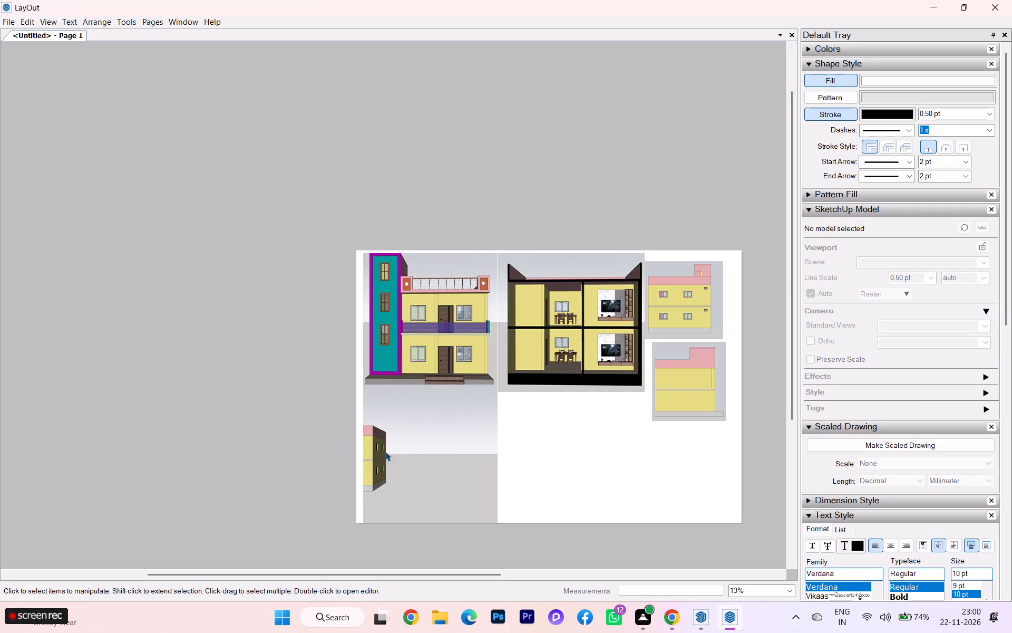
pyautogui.doubleClick(385, 452)
pyautogui.click(378, 452)
pyautogui.click(378, 452)
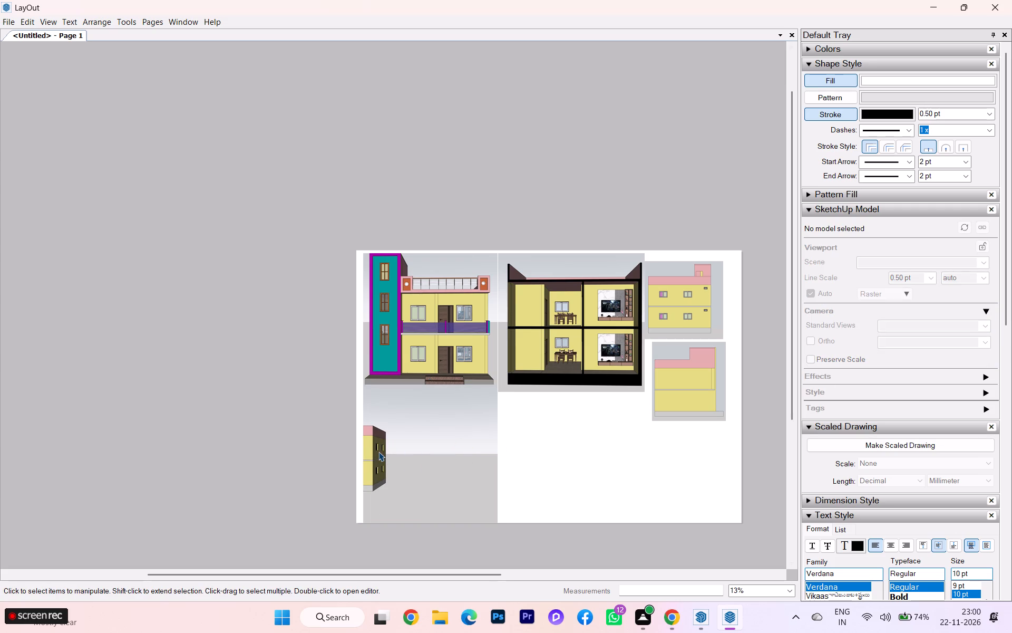
pyautogui.click(379, 451)
pyautogui.click(492, 445)
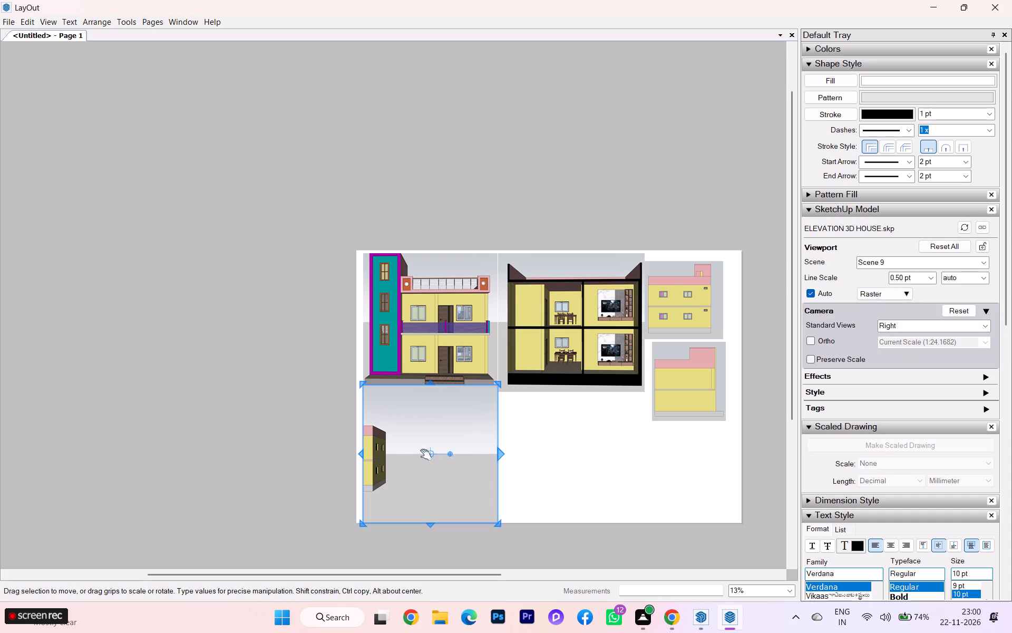
pyautogui.doubleClick(435, 452)
pyautogui.moveTo(423, 454); pyautogui.dragTo(443, 453)
pyautogui.scroll(4, 404, 471)
pyautogui.scroll(-2, 274, 366)
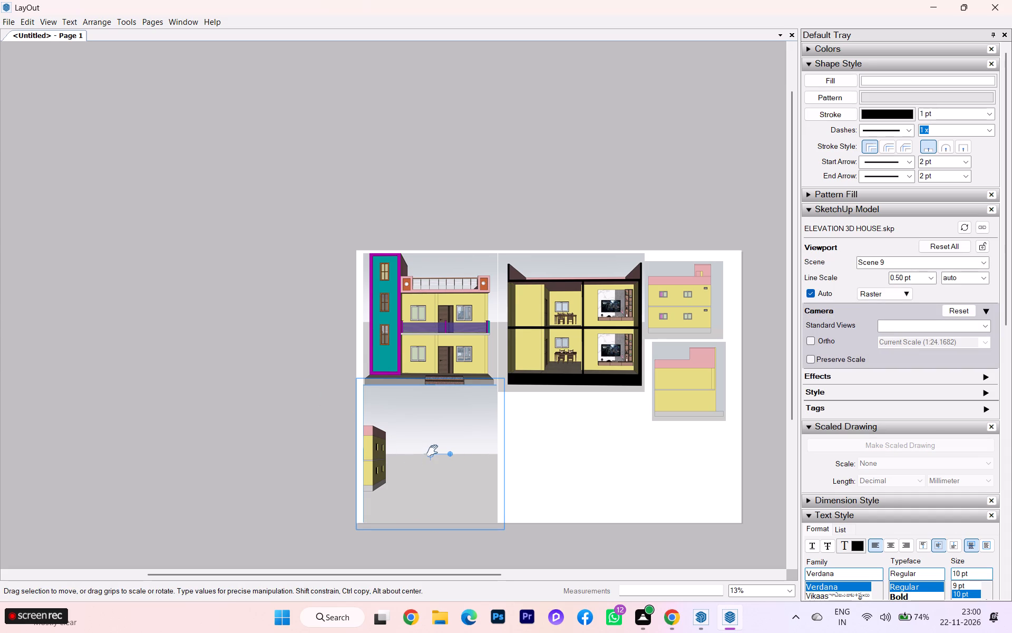
pyautogui.scroll(3, 432, 450)
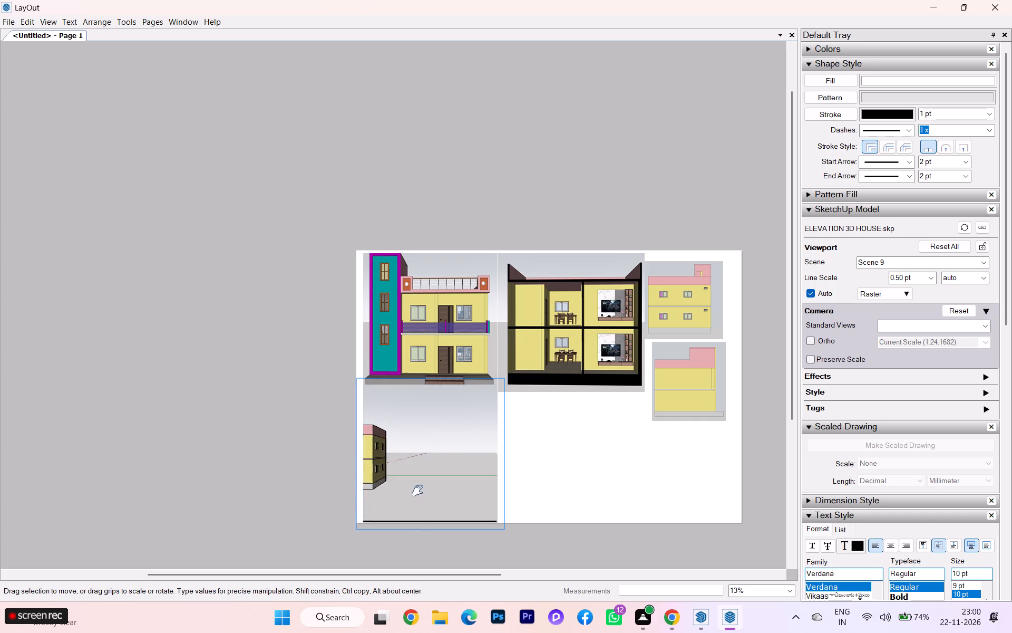
pyautogui.scroll(-2, 434, 493)
pyautogui.scroll(-6, 481, 479)
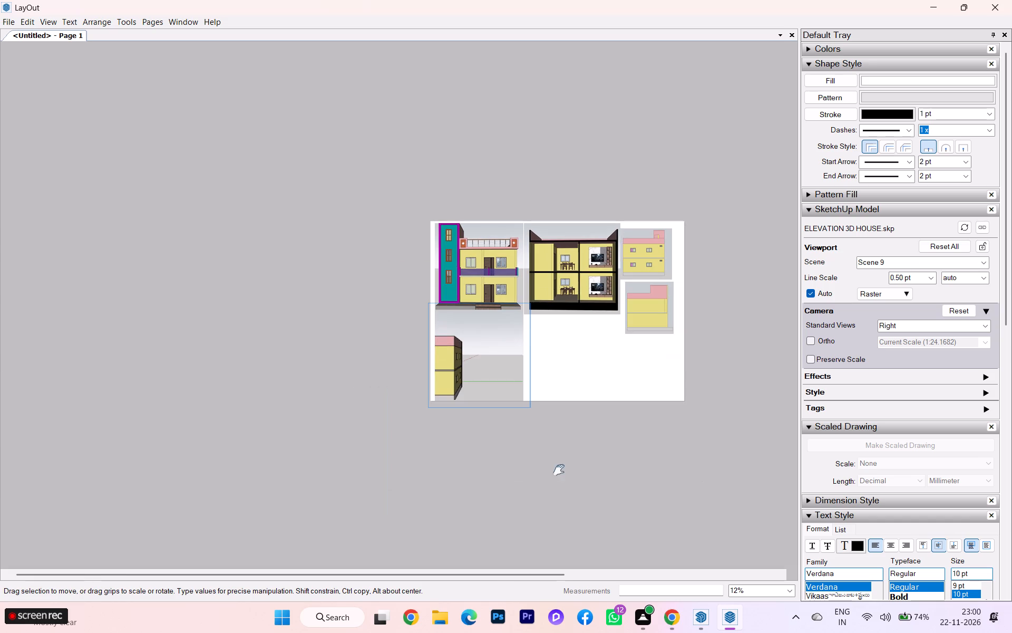
pyautogui.scroll(-1, 529, 394)
pyautogui.scroll(-2, 518, 338)
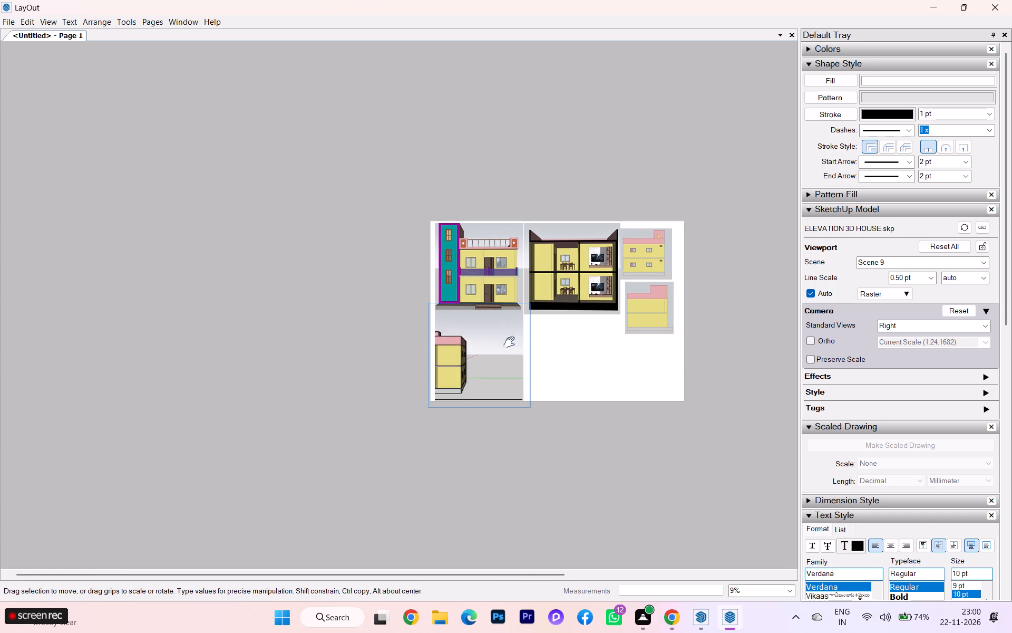
pyautogui.scroll(-5, 472, 347)
pyautogui.scroll(2, 500, 353)
pyautogui.scroll(-2, 500, 353)
pyautogui.scroll(1, 501, 355)
pyautogui.scroll(-1, 501, 357)
pyautogui.scroll(3, 432, 362)
pyautogui.scroll(-1, 448, 356)
pyautogui.scroll(3, 448, 356)
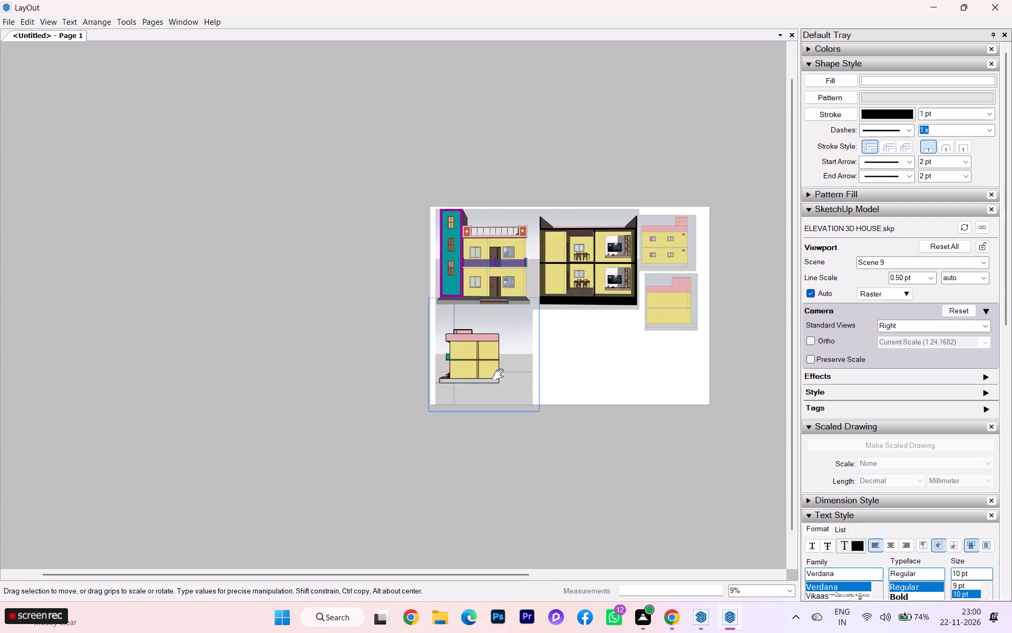
# Adjust the house's size and centre it inside the right side viewport, and finish editing the model view.
pyautogui.scroll(1, 498, 375)
pyautogui.scroll(-1, 498, 375)
pyautogui.scroll(3, 498, 375)
pyautogui.scroll(-2, 498, 375)
pyautogui.scroll(4, 498, 375)
pyautogui.scroll(-2, 484, 373)
pyautogui.scroll(1, 484, 373)
pyautogui.scroll(-6, 551, 368)
pyautogui.scroll(2, 557, 370)
pyautogui.scroll(7, 469, 353)
pyautogui.scroll(-6, 508, 355)
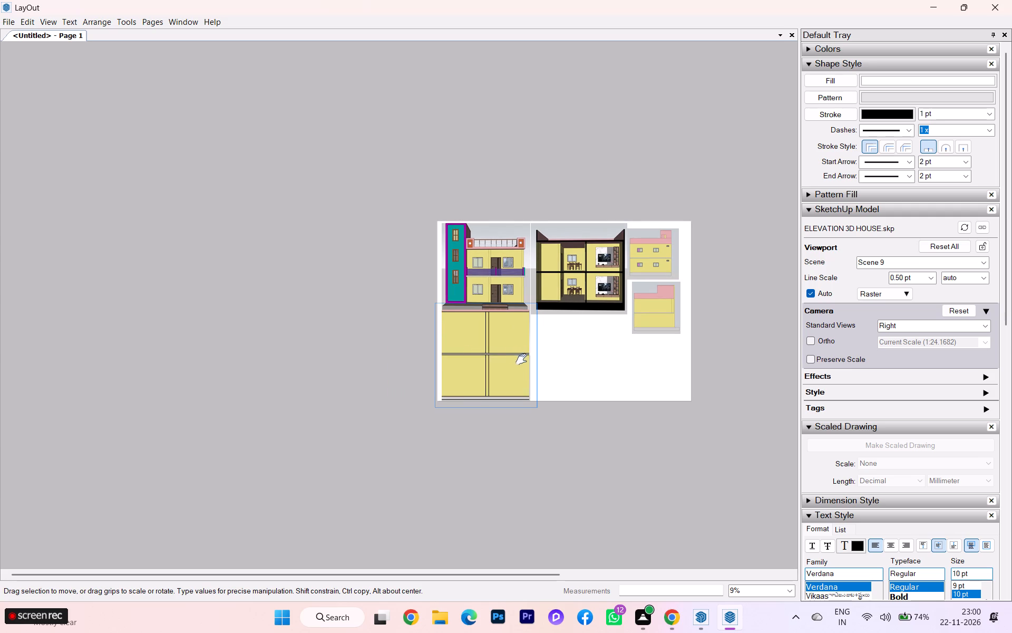
pyautogui.scroll(-7, 521, 359)
pyautogui.scroll(2, 459, 375)
pyautogui.scroll(-4, 446, 375)
pyautogui.scroll(1, 482, 370)
pyautogui.scroll(-2, 499, 370)
pyautogui.scroll(6, 515, 365)
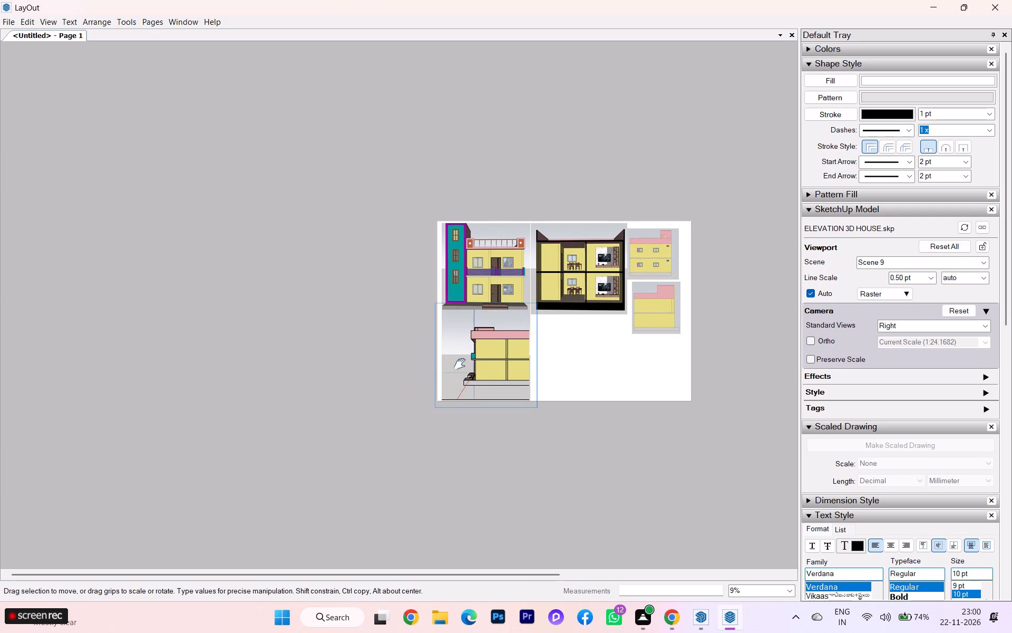
pyautogui.scroll(-8, 454, 364)
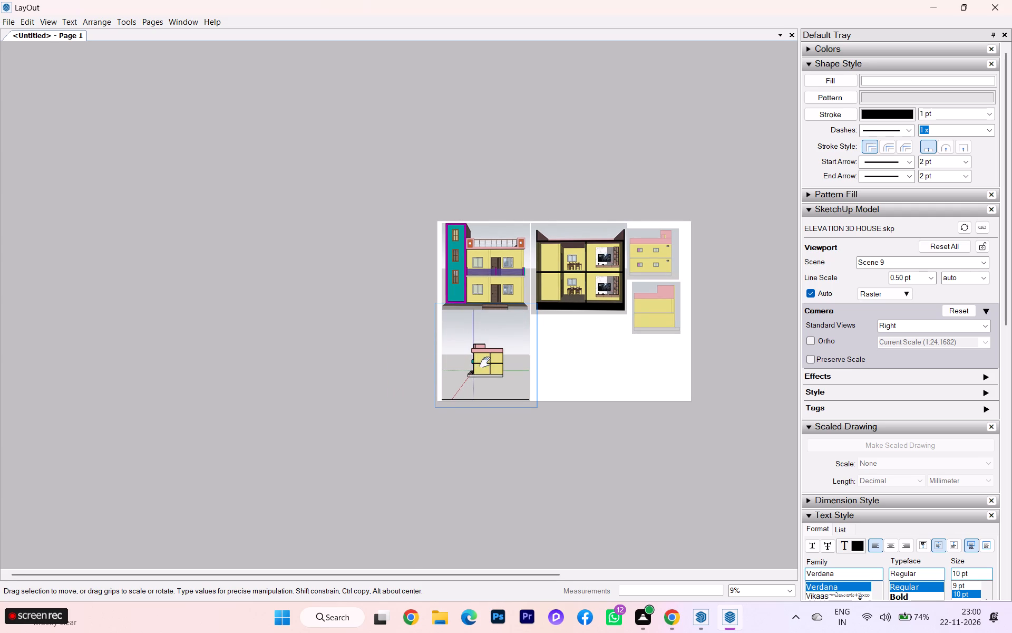
pyautogui.scroll(5, 494, 362)
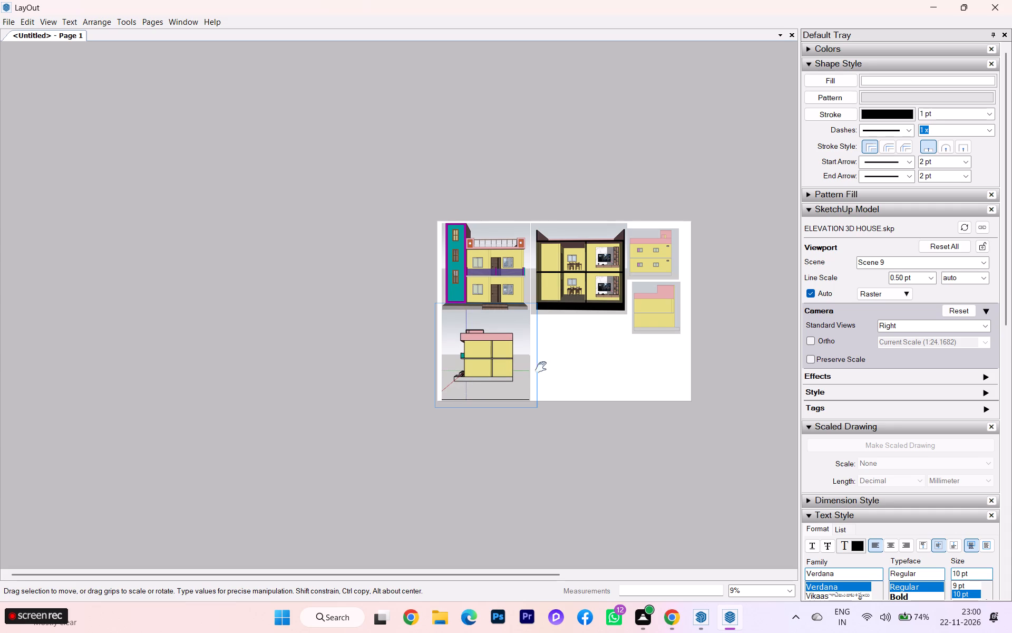
pyautogui.click(529, 376)
# Narrow the right side viewport beneath the front view by bringing its right edge in close to the house.
pyautogui.scroll(1, 519, 381)
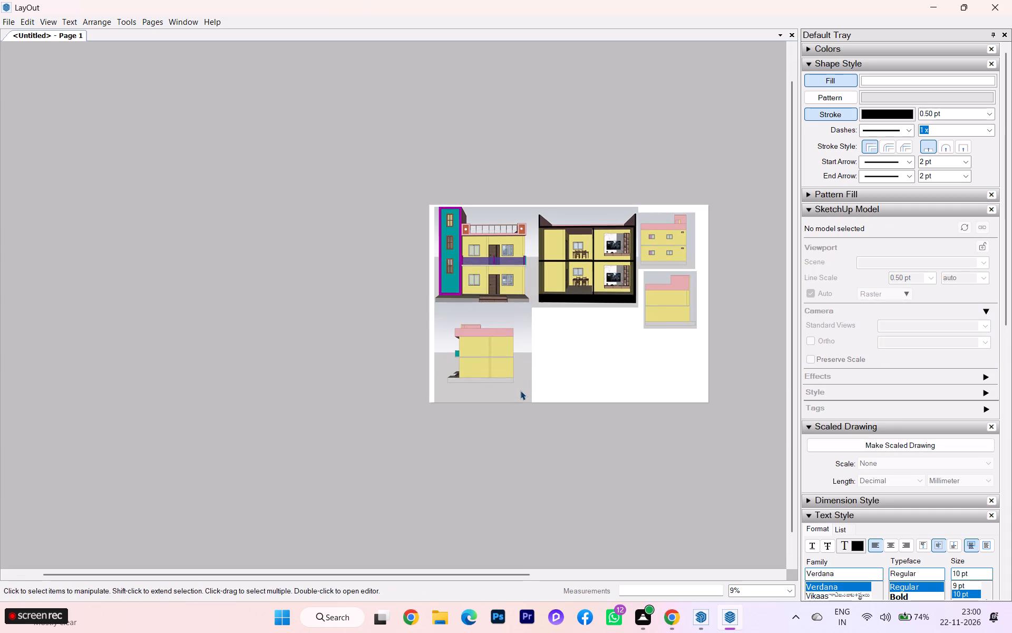
pyautogui.scroll(2, 521, 397)
pyautogui.scroll(-2, 522, 395)
pyautogui.scroll(9, 523, 394)
pyautogui.click(533, 358)
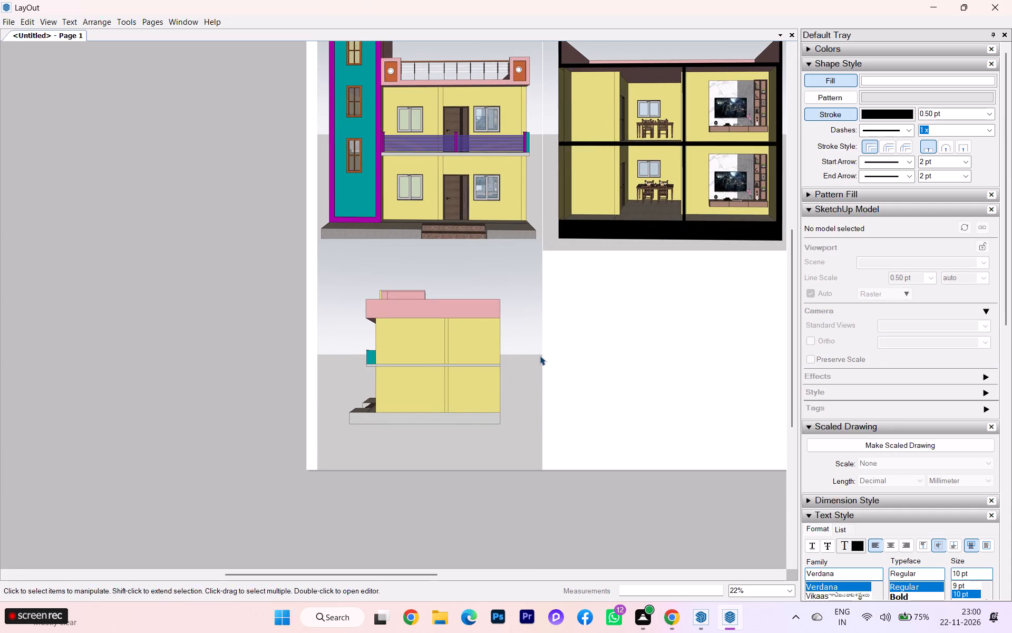
pyautogui.click(541, 354)
pyautogui.click(547, 366)
pyautogui.moveTo(555, 369); pyautogui.dragTo(526, 377)
pyautogui.moveTo(548, 354); pyautogui.dragTo(517, 357)
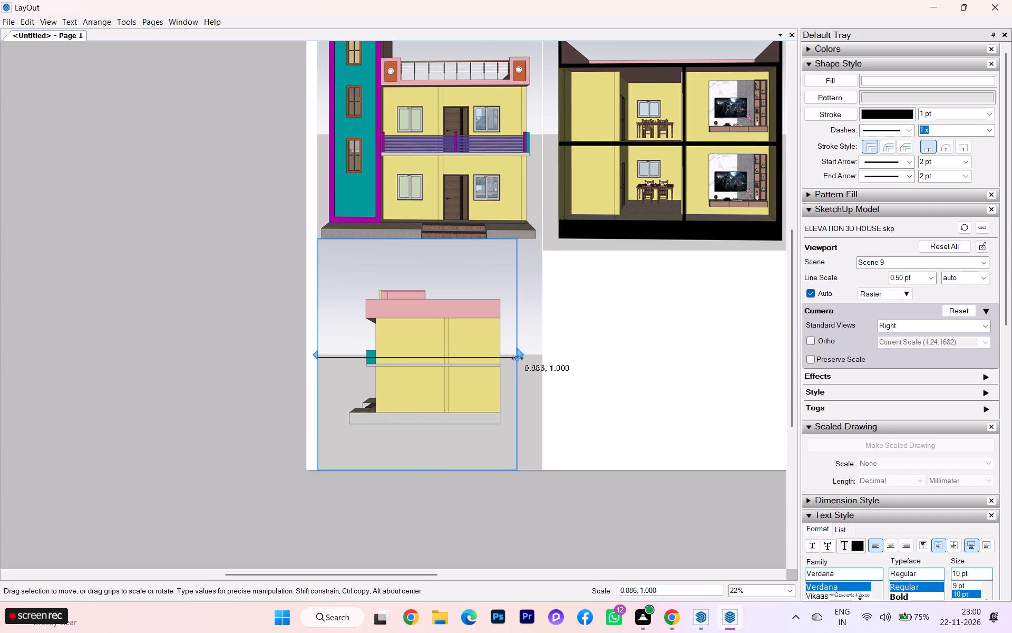
pyautogui.moveTo(517, 357); pyautogui.dragTo(509, 362)
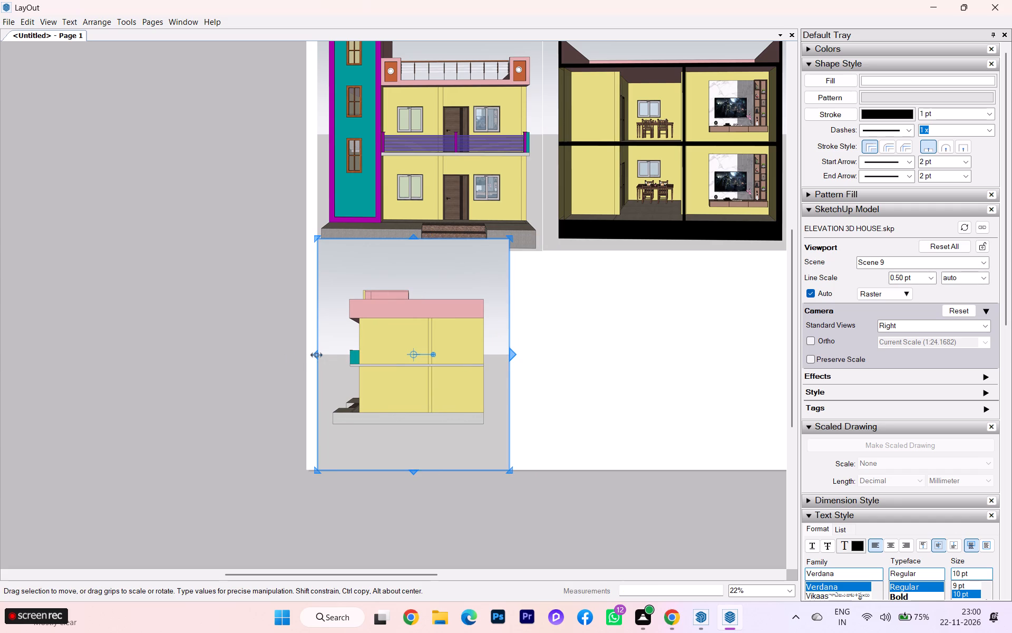
# Move the right side viewport slightly straight down, leaving a small gap beneath the front view.
pyautogui.scroll(-6, 311, 357)
pyautogui.scroll(1, 312, 360)
pyautogui.scroll(-2, 313, 363)
pyautogui.scroll(2, 315, 368)
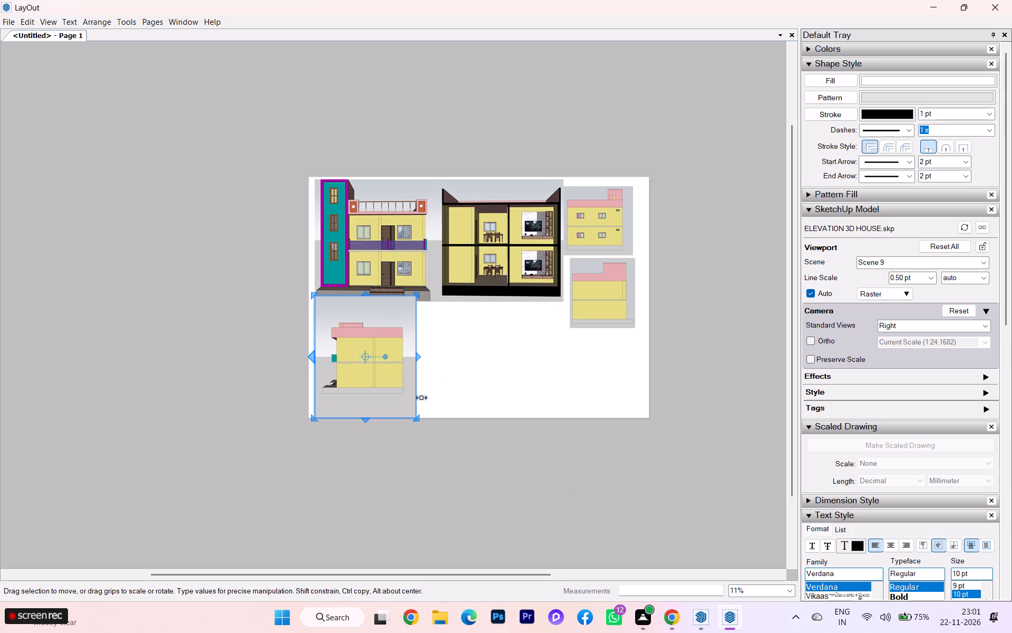
pyautogui.scroll(2, 371, 293)
pyautogui.scroll(-2, 370, 294)
pyautogui.scroll(3, 370, 295)
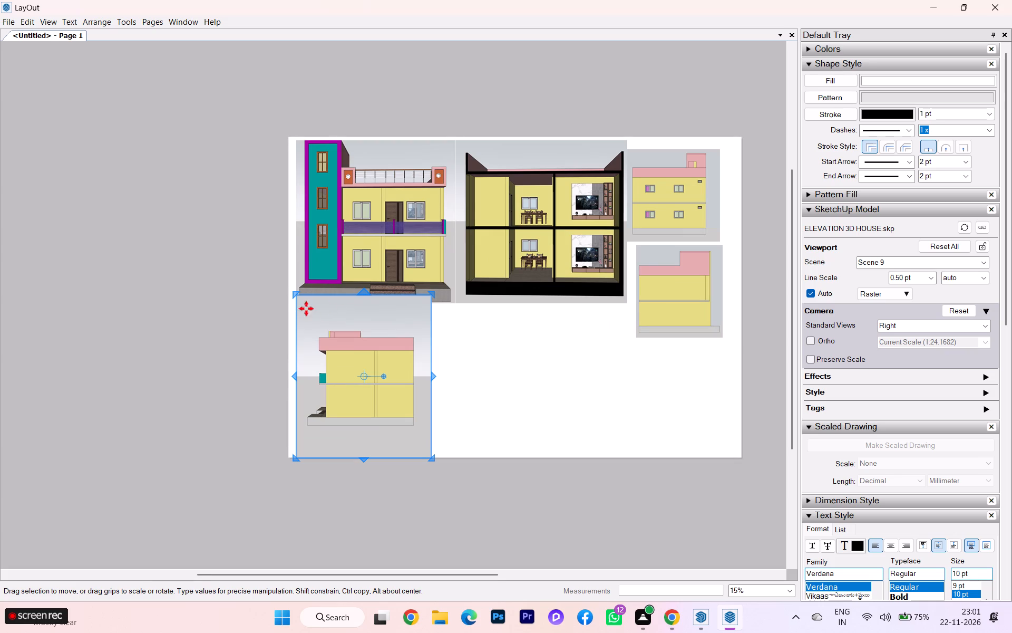
pyautogui.scroll(1, 157, 302)
pyautogui.scroll(3, 371, 323)
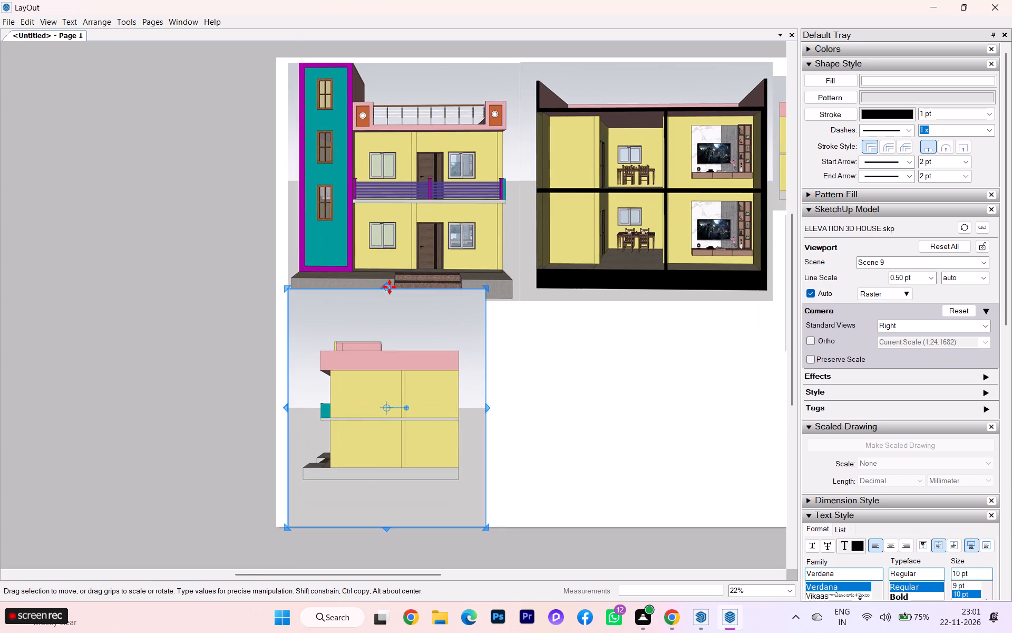
pyautogui.scroll(1, 388, 286)
pyautogui.moveTo(387, 288); pyautogui.dragTo(390, 311)
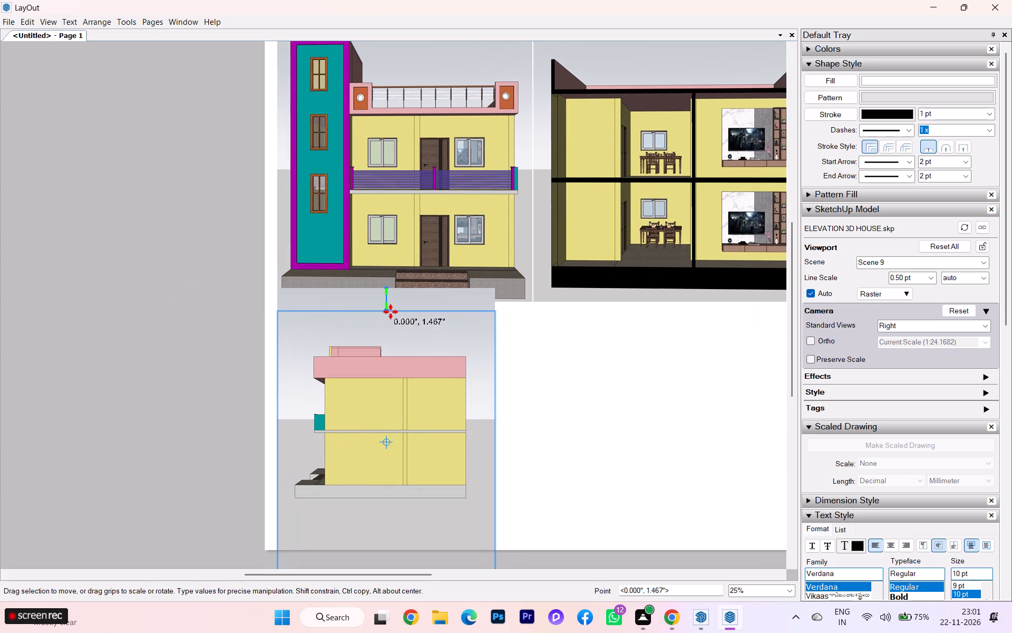
pyautogui.moveTo(390, 311); pyautogui.dragTo(390, 307)
# Shorten the right side viewport from its bottom edge until it ends clearly above the sheet's lower edge.
pyautogui.scroll(-2, 389, 312)
pyautogui.scroll(-1, 322, 271)
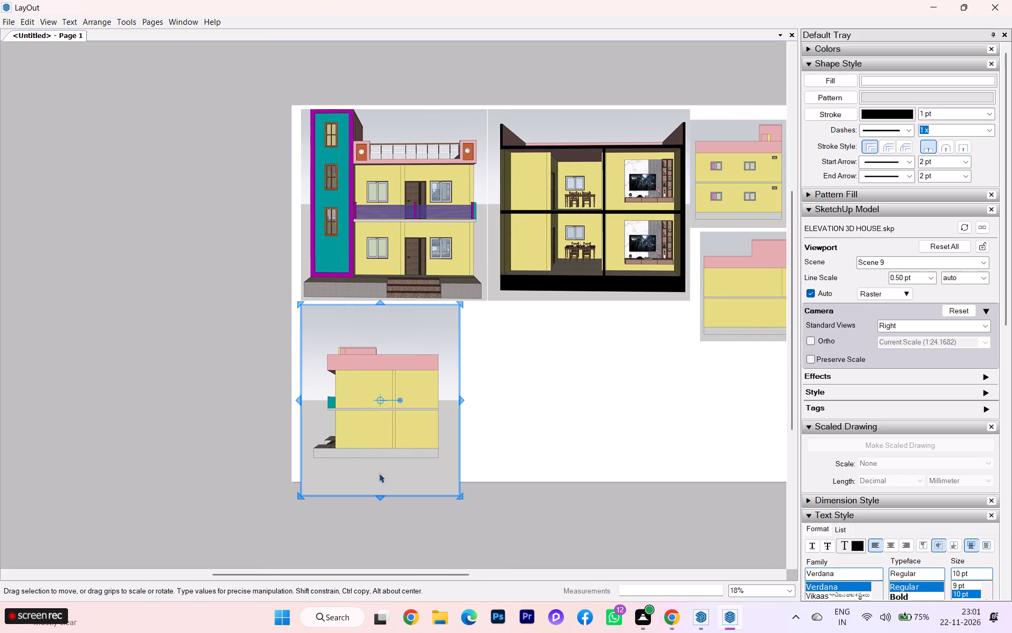
pyautogui.moveTo(381, 500); pyautogui.dragTo(374, 468)
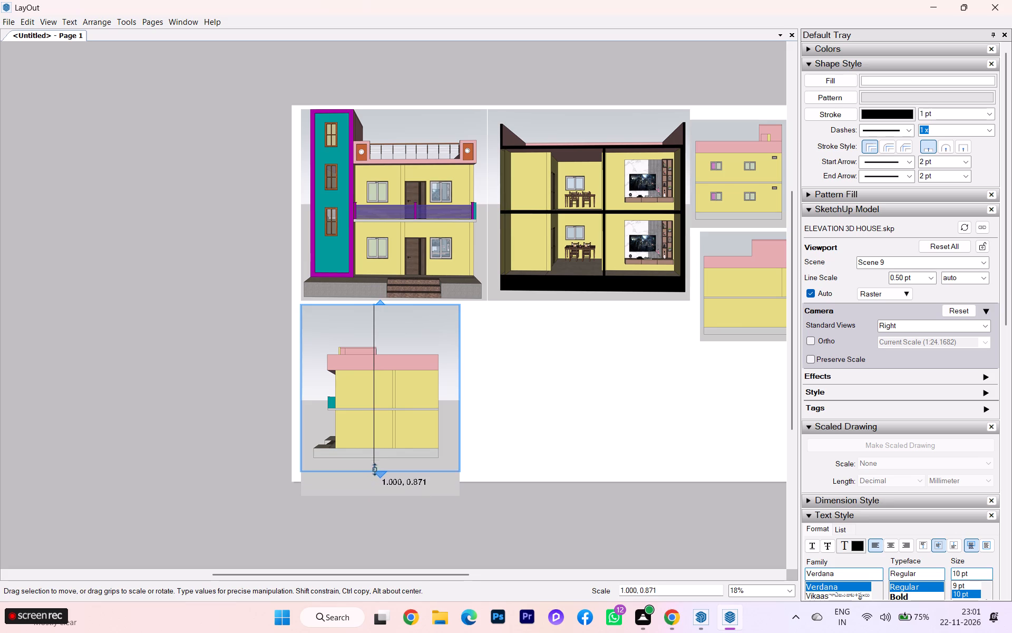
pyautogui.moveTo(374, 468); pyautogui.dragTo(373, 461)
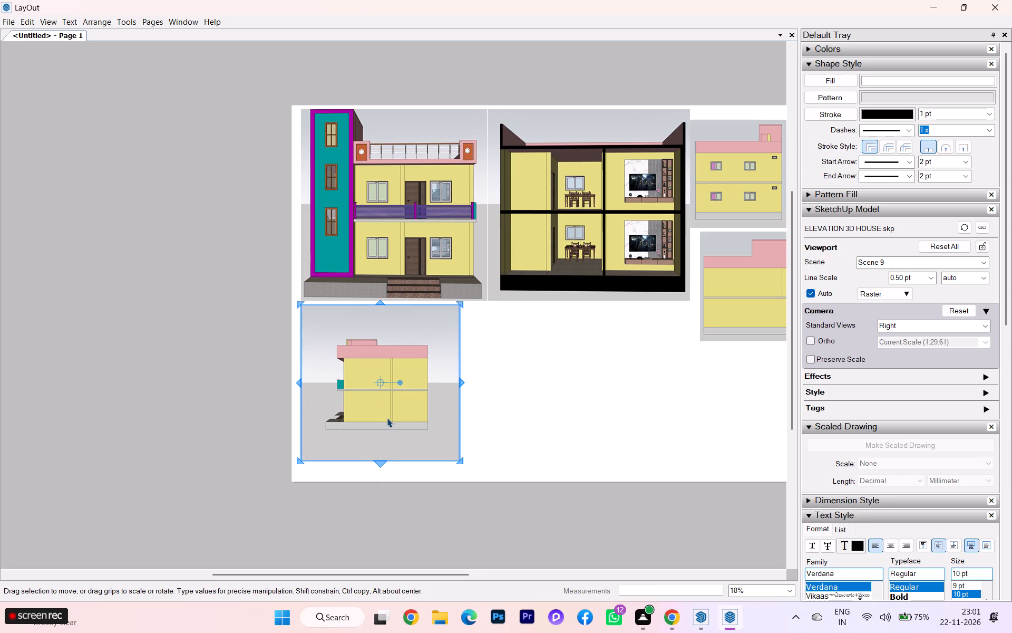
pyautogui.moveTo(378, 463); pyautogui.dragTo(378, 437)
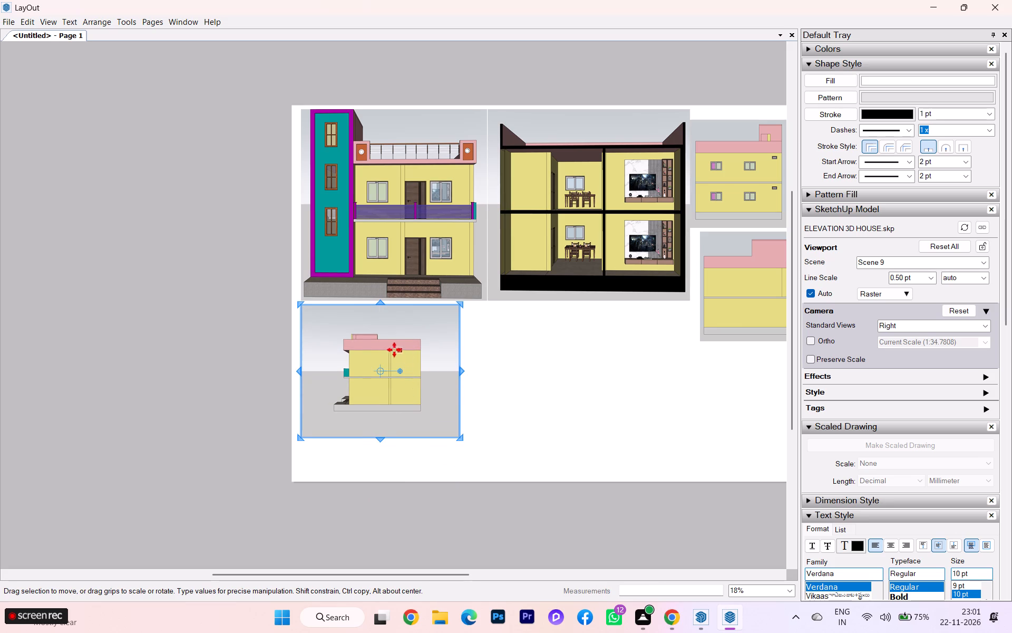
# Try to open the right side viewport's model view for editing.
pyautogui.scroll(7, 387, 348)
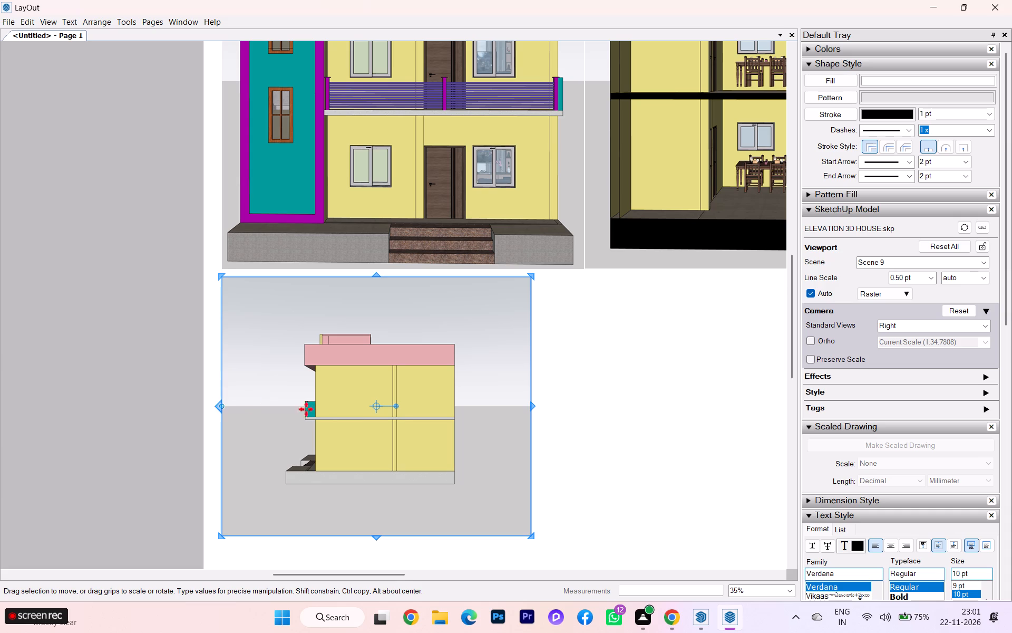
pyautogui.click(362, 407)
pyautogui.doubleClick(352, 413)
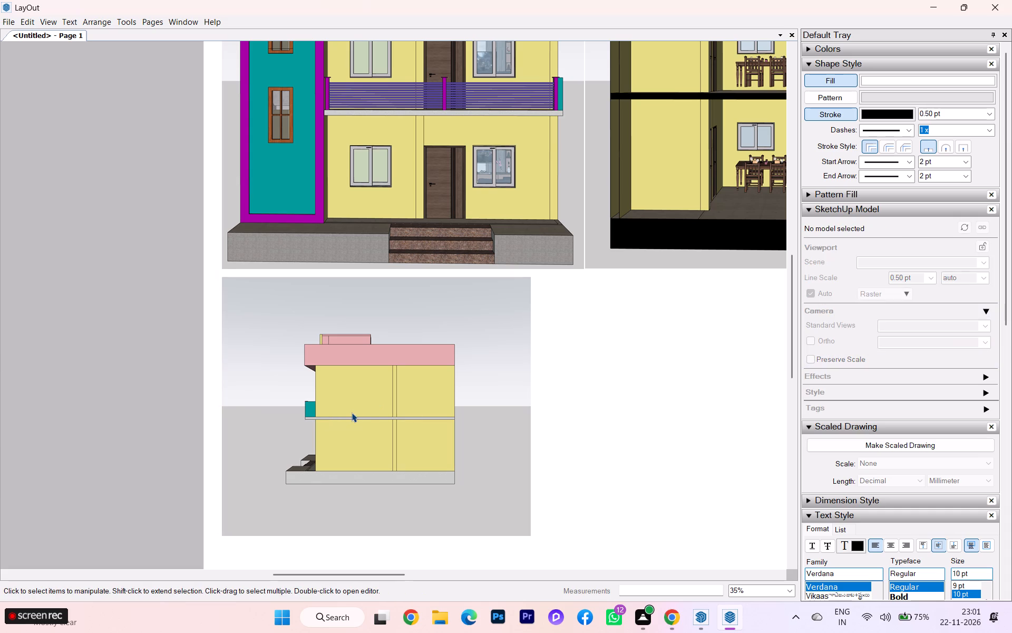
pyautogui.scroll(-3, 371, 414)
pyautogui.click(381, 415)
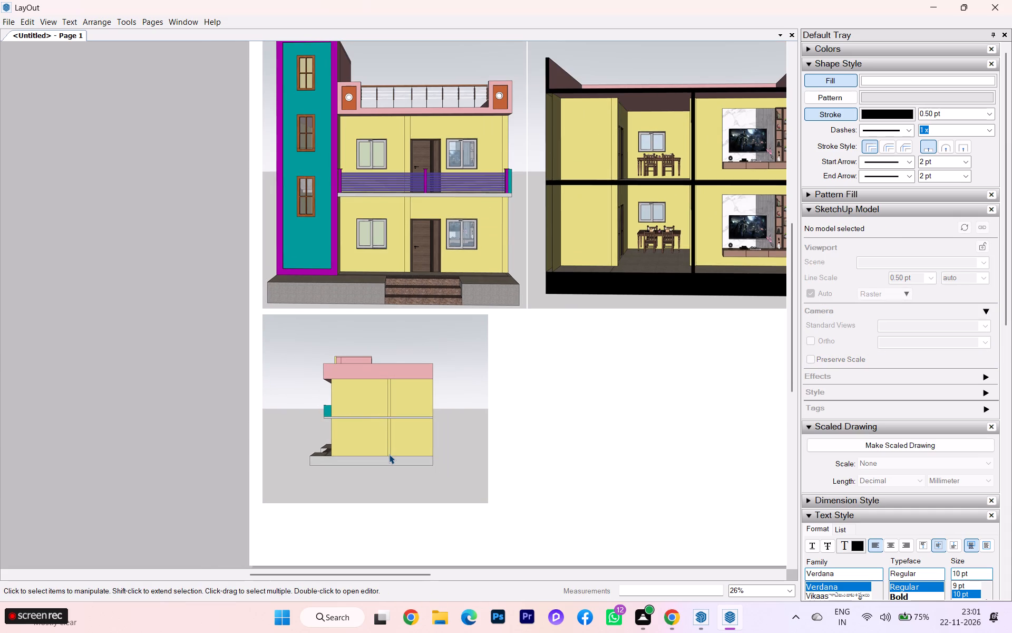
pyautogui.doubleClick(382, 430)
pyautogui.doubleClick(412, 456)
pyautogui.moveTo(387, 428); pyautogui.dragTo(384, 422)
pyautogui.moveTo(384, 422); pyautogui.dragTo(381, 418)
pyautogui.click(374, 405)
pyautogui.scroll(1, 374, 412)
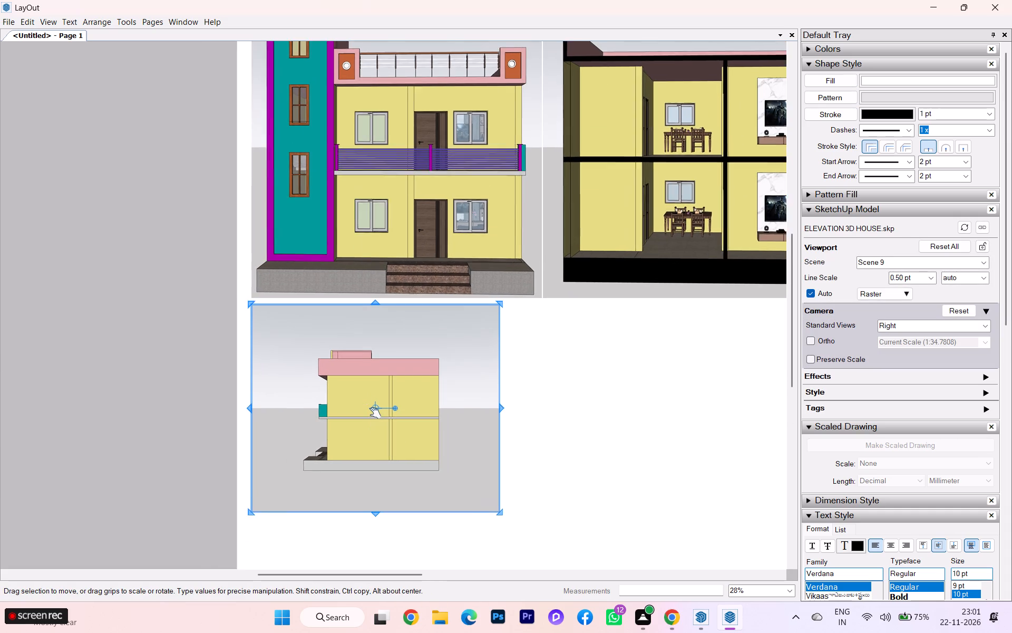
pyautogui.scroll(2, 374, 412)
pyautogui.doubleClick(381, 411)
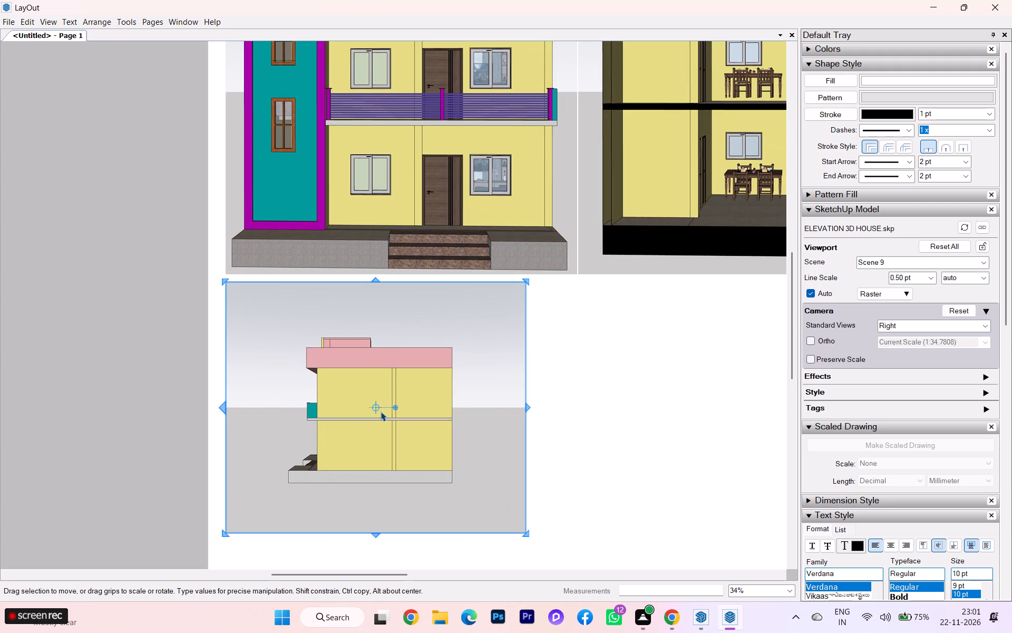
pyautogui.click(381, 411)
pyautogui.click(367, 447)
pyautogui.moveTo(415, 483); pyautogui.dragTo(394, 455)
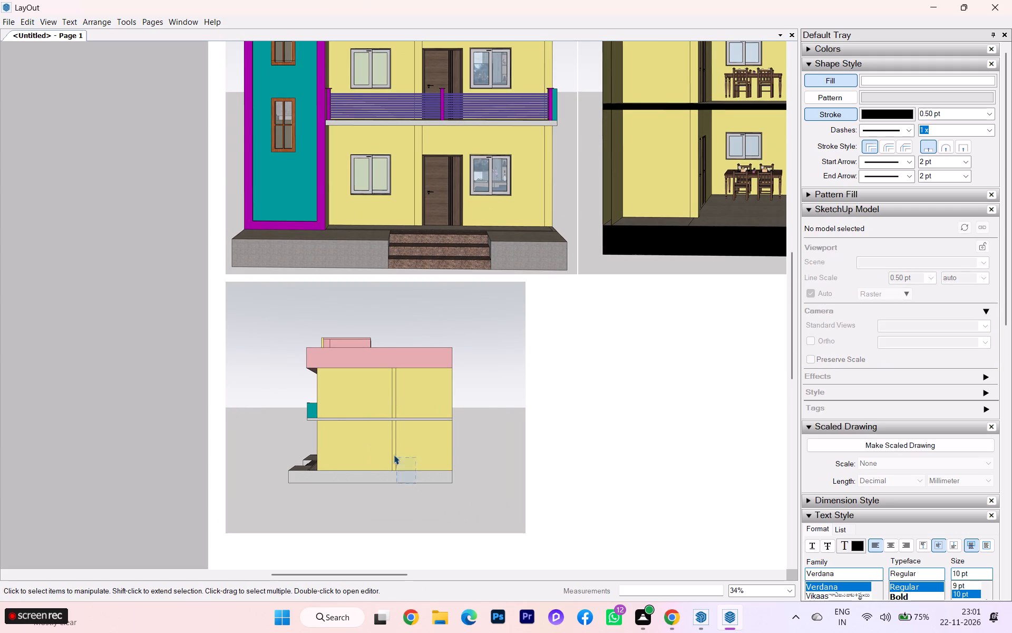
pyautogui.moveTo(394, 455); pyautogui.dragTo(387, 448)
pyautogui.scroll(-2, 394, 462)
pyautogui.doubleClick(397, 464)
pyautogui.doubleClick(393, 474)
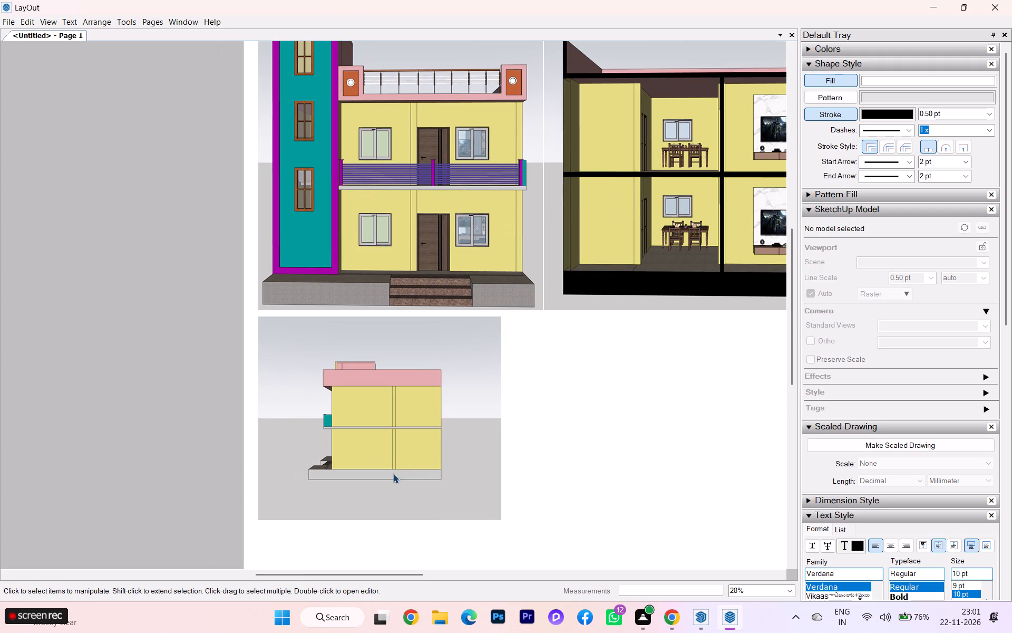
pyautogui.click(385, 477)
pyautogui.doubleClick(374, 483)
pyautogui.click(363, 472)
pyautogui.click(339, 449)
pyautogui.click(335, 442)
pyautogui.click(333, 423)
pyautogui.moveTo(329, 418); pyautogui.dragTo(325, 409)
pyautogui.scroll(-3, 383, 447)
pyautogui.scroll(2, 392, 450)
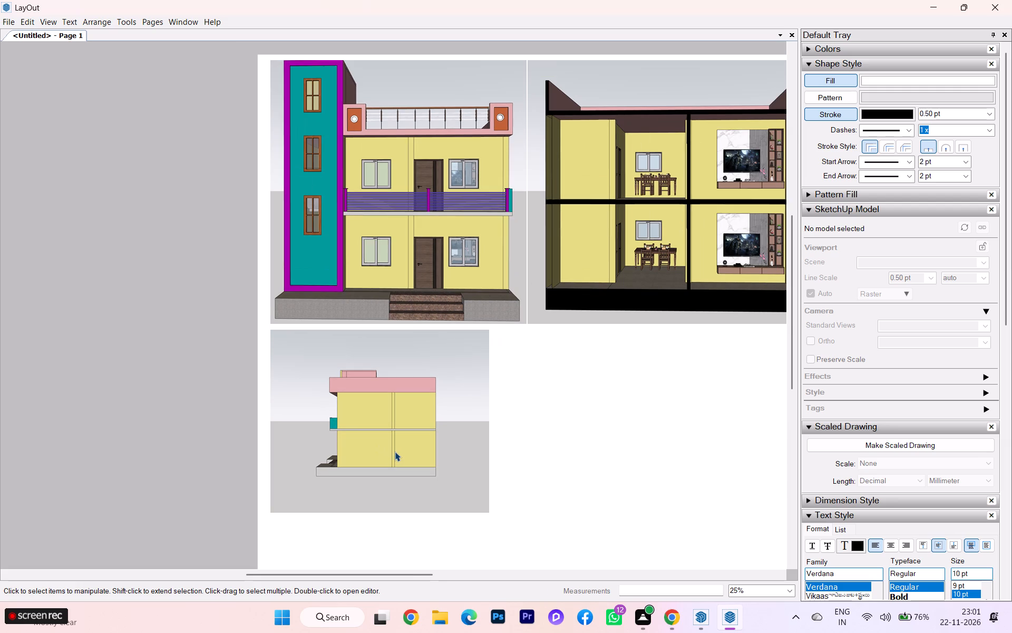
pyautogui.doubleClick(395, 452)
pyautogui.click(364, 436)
# Open the right side viewport's model view, enlarge the house and centre it vertically within the frame, and finish editing.
pyautogui.scroll(2, 379, 454)
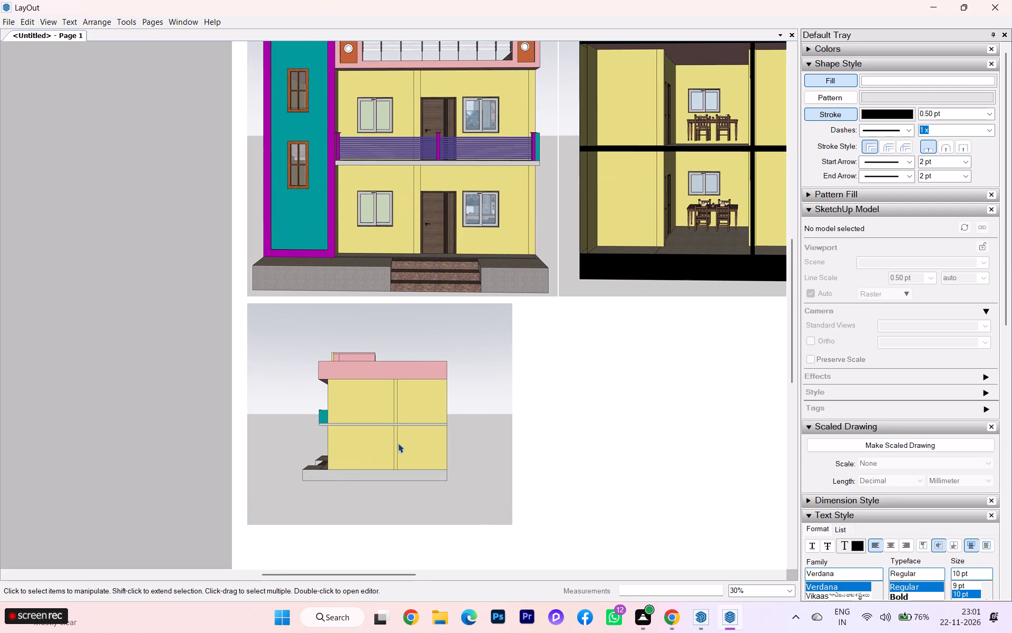
pyautogui.click(401, 441)
pyautogui.doubleClick(426, 394)
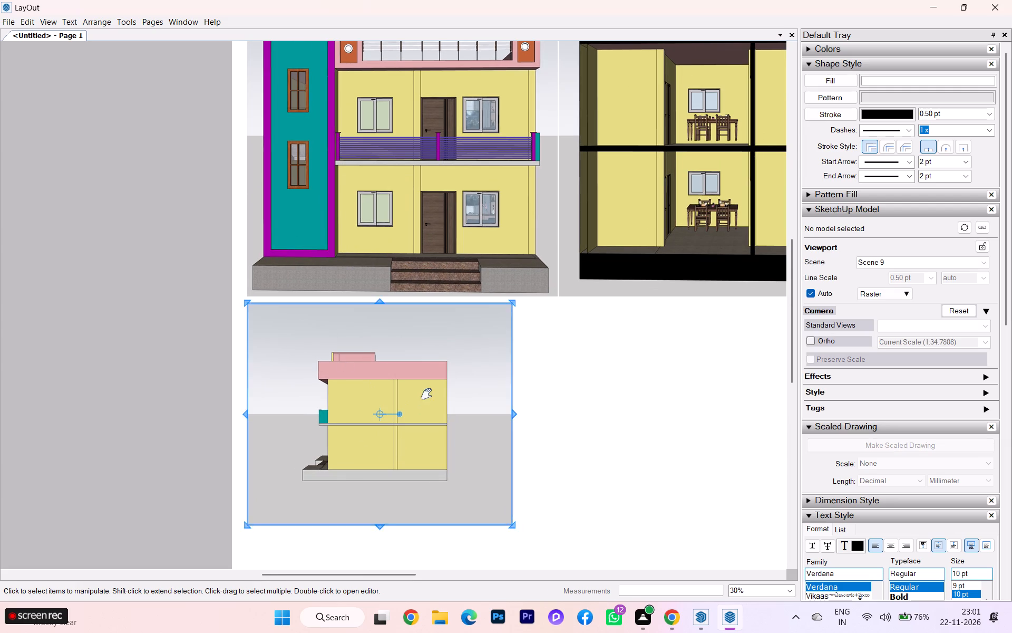
pyautogui.scroll(3, 392, 423)
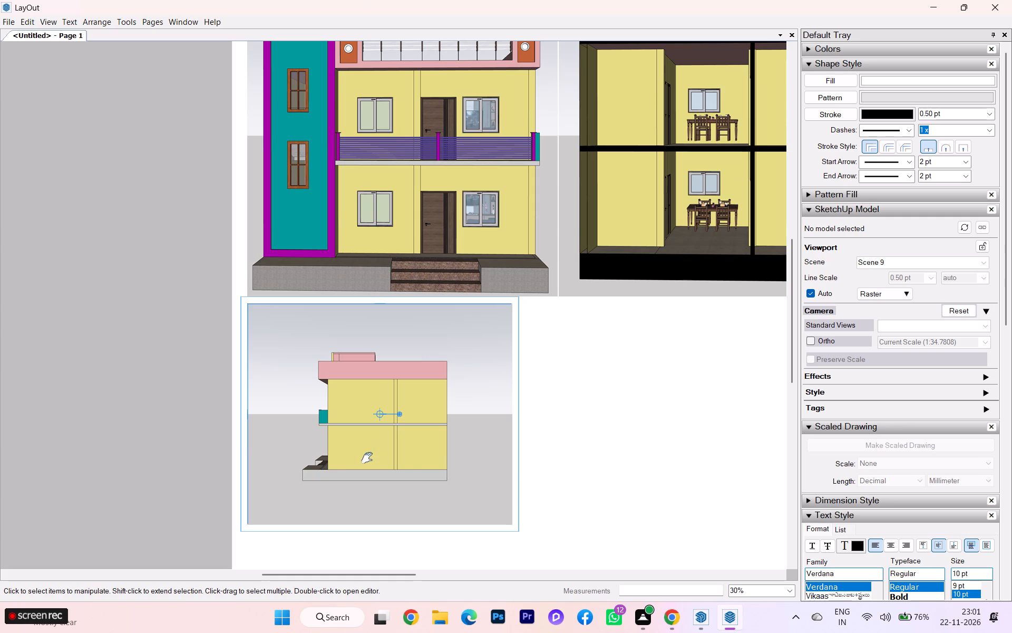
pyautogui.scroll(2, 372, 456)
pyautogui.scroll(-5, 372, 456)
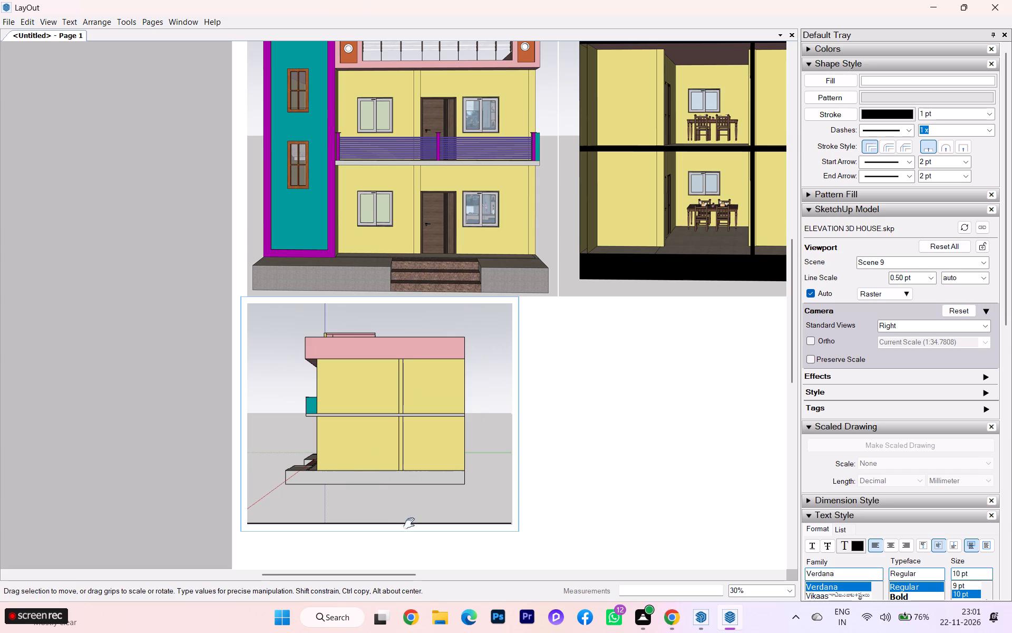
pyautogui.click(409, 523)
pyautogui.moveTo(508, 498); pyautogui.dragTo(498, 486)
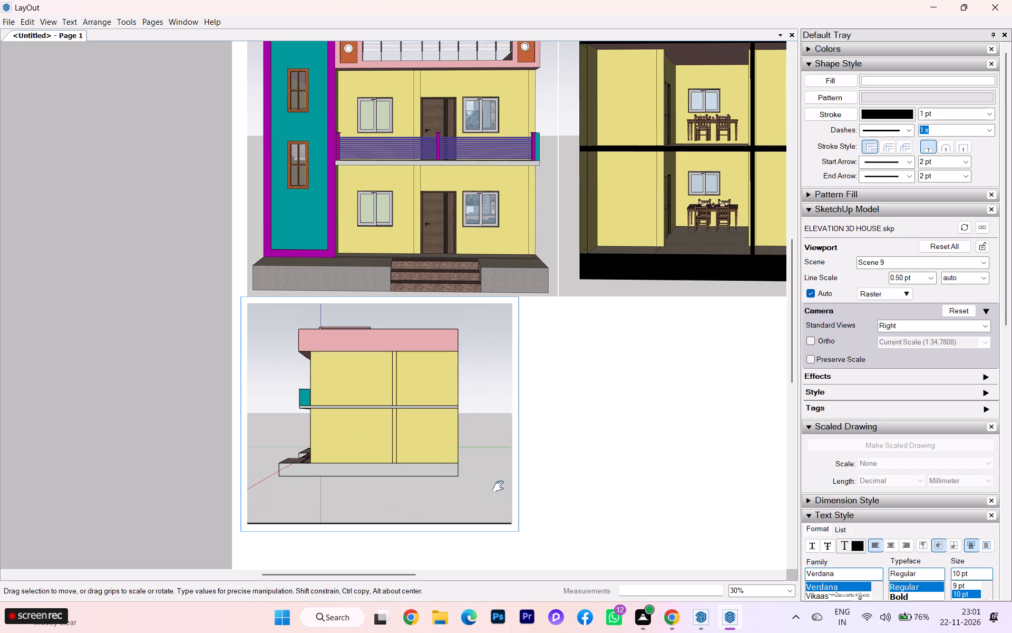
pyautogui.moveTo(435, 461); pyautogui.dragTo(438, 476)
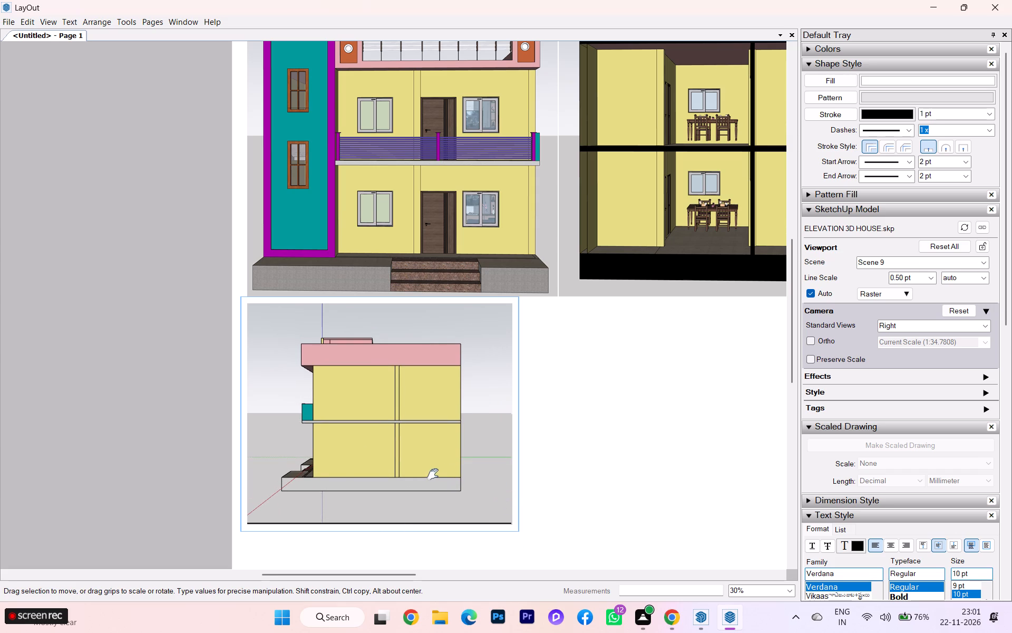
pyautogui.click(502, 474)
pyautogui.click(510, 411)
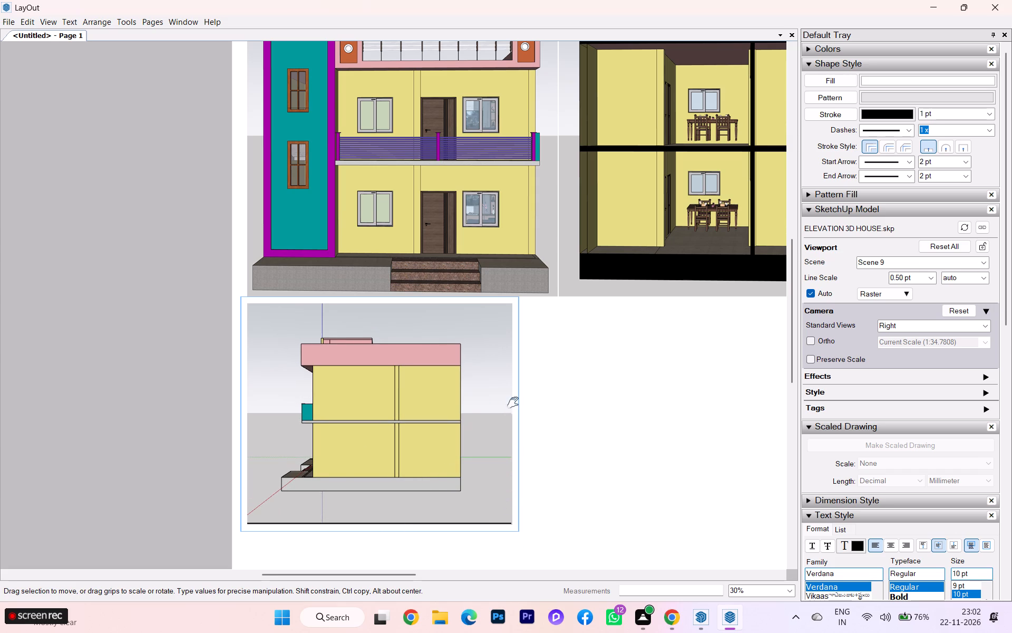
pyautogui.click(513, 402)
# Crop the right side viewport inward from all four edges into a smaller frame closely surrounding the house.
pyautogui.moveTo(531, 427); pyautogui.dragTo(504, 432)
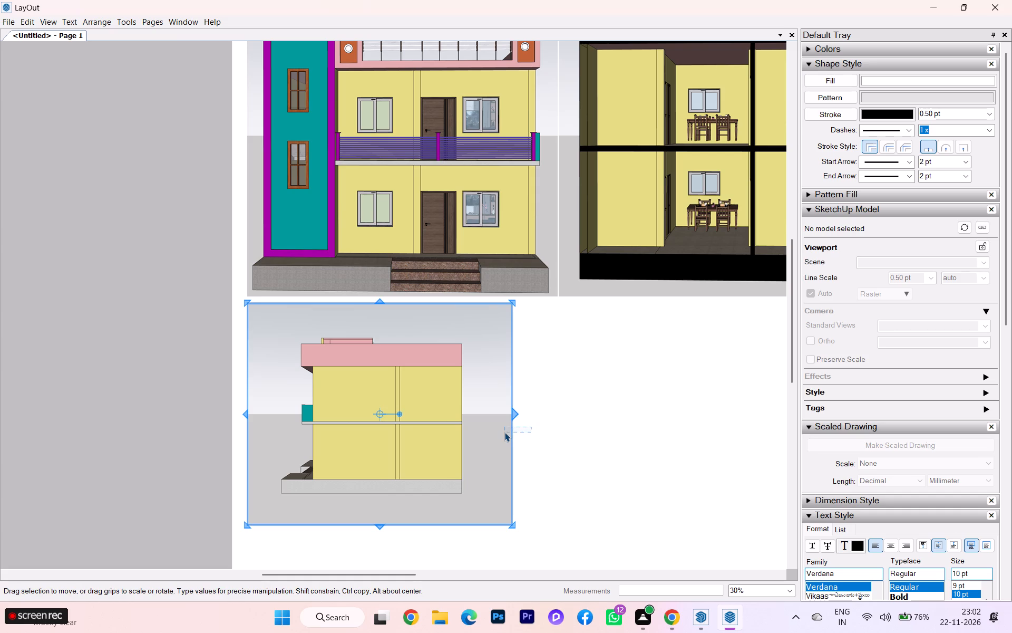
pyautogui.moveTo(518, 412); pyautogui.dragTo(485, 414)
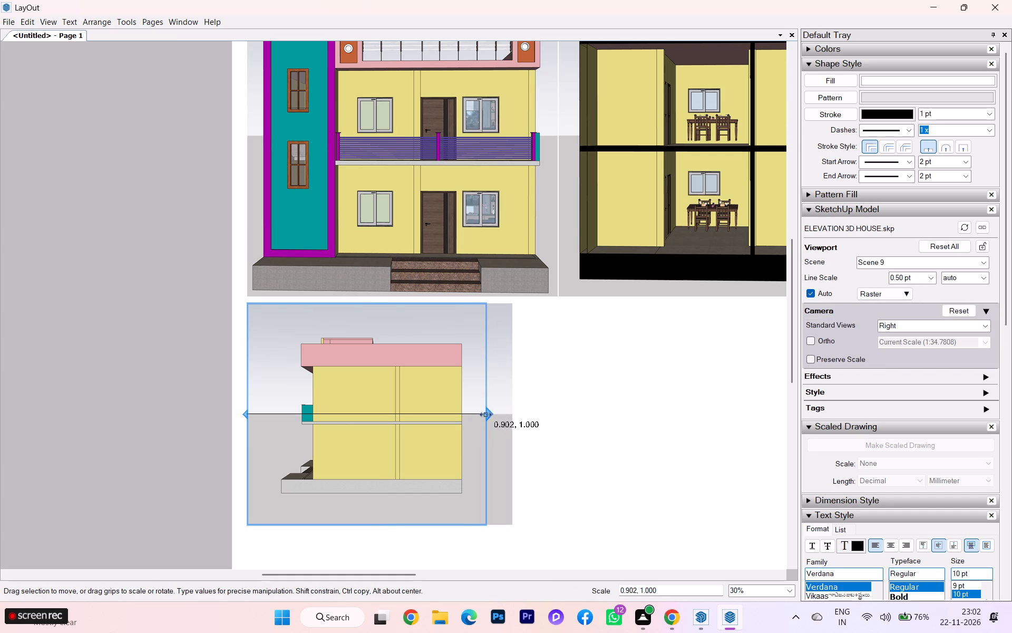
pyautogui.moveTo(485, 414); pyautogui.dragTo(483, 414)
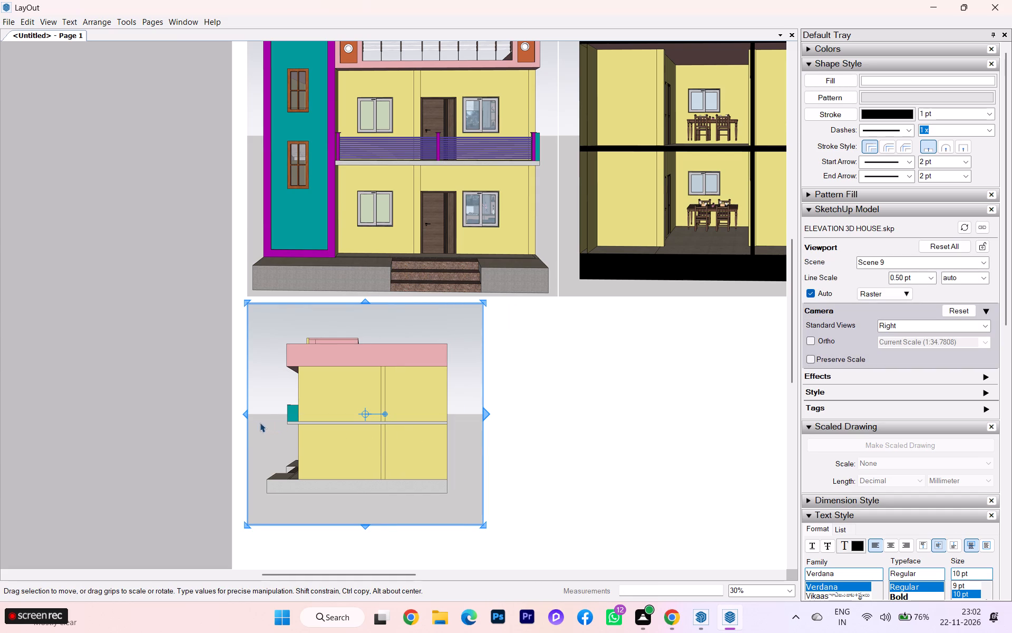
pyautogui.moveTo(246, 413); pyautogui.dragTo(266, 412)
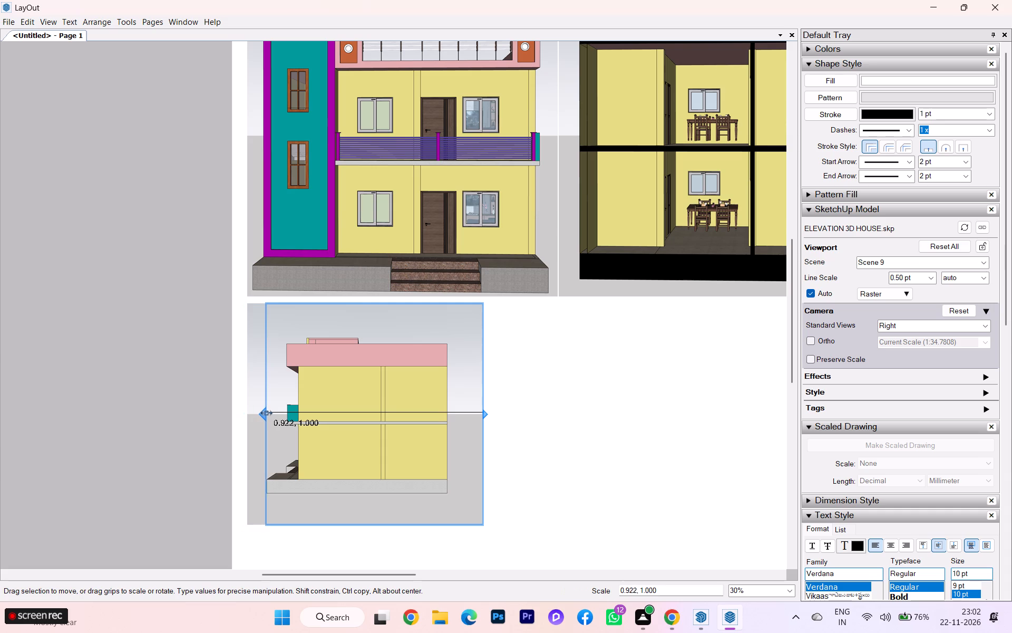
pyautogui.moveTo(266, 412); pyautogui.dragTo(266, 412)
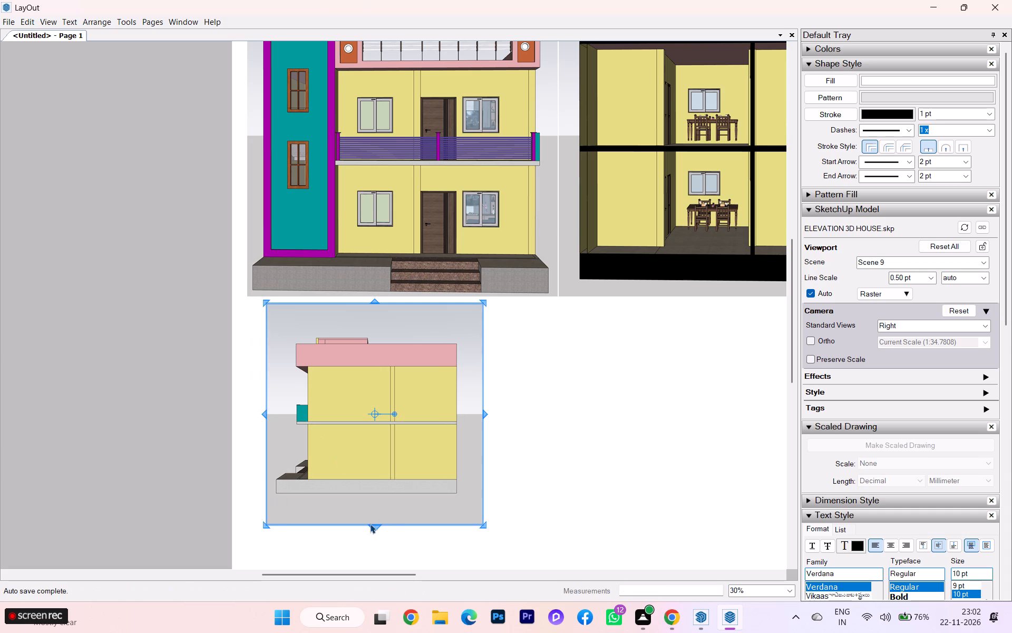
pyautogui.moveTo(370, 526); pyautogui.dragTo(368, 496)
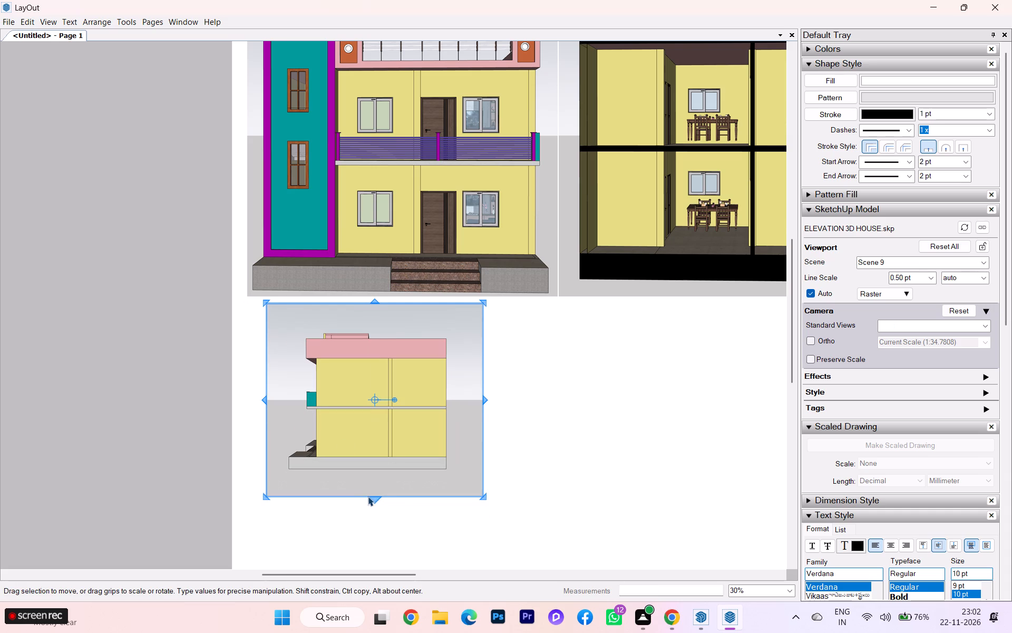
pyautogui.moveTo(372, 300); pyautogui.dragTo(372, 313)
pyautogui.moveTo(375, 302); pyautogui.dragTo(373, 322)
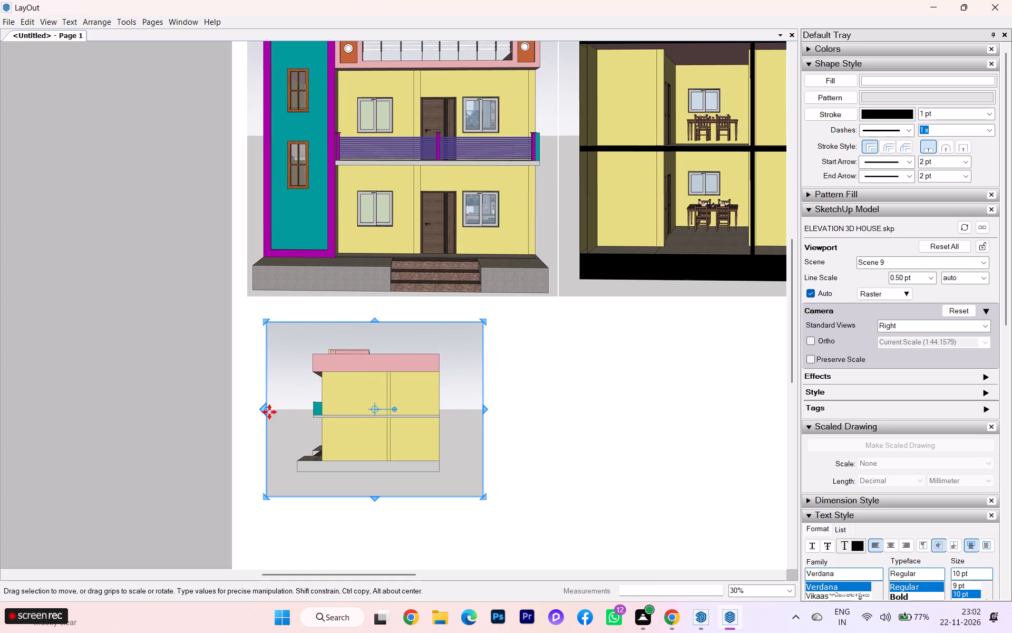
pyautogui.moveTo(260, 407); pyautogui.dragTo(294, 411)
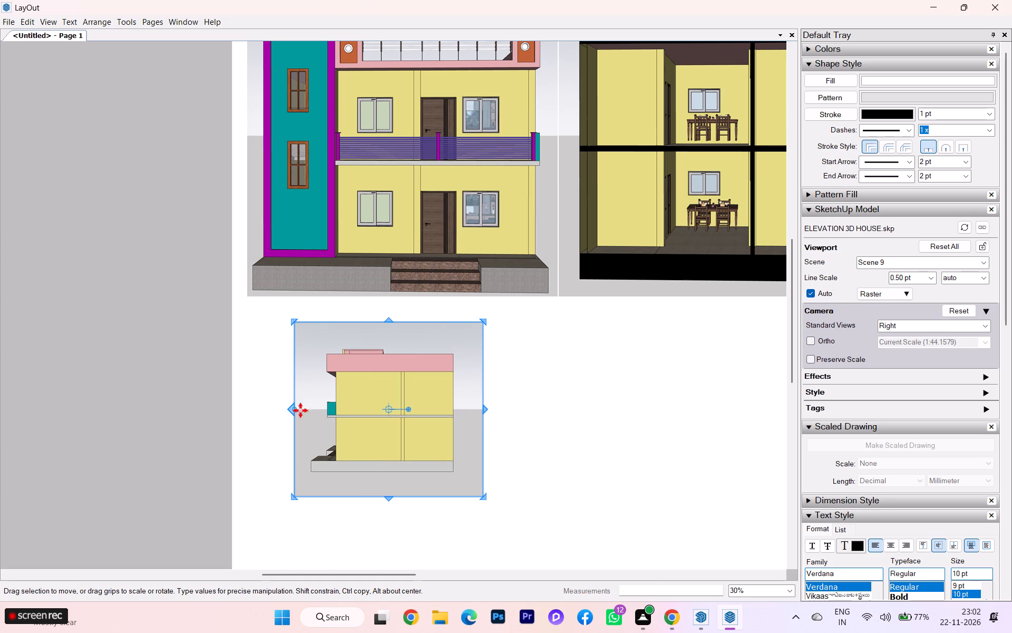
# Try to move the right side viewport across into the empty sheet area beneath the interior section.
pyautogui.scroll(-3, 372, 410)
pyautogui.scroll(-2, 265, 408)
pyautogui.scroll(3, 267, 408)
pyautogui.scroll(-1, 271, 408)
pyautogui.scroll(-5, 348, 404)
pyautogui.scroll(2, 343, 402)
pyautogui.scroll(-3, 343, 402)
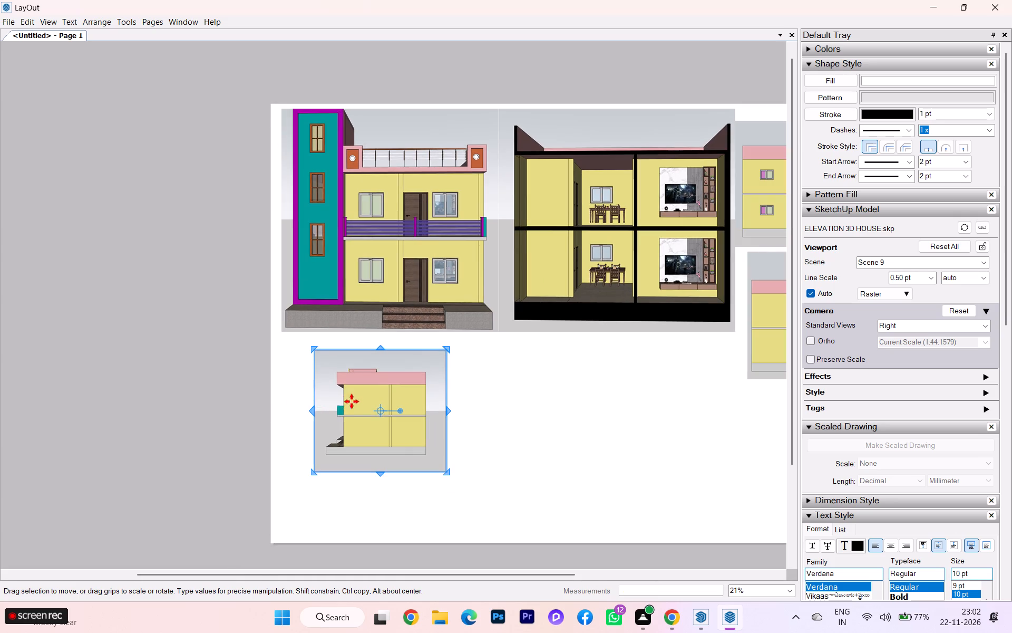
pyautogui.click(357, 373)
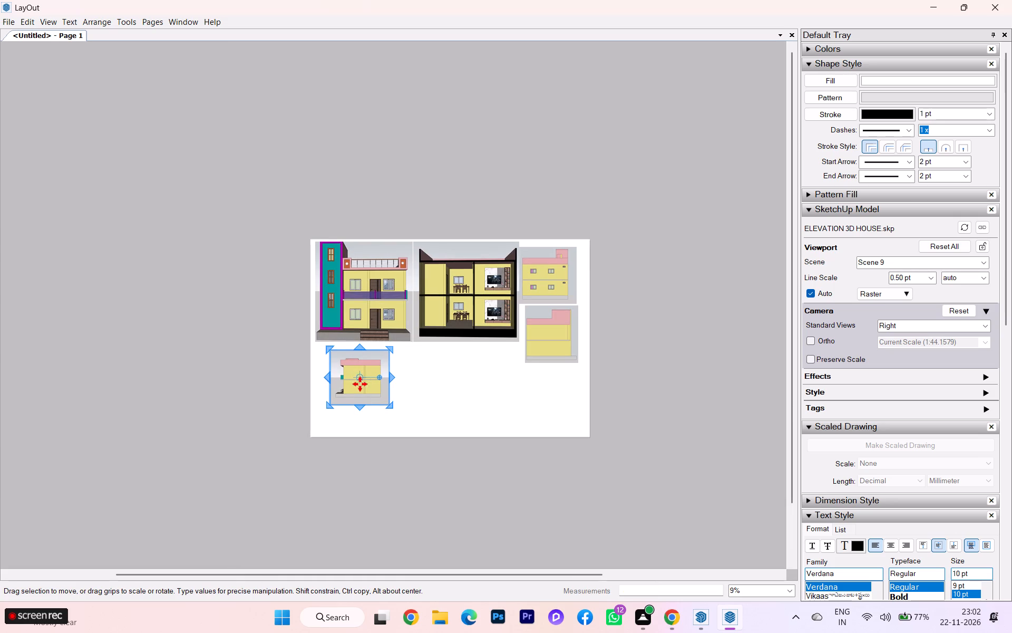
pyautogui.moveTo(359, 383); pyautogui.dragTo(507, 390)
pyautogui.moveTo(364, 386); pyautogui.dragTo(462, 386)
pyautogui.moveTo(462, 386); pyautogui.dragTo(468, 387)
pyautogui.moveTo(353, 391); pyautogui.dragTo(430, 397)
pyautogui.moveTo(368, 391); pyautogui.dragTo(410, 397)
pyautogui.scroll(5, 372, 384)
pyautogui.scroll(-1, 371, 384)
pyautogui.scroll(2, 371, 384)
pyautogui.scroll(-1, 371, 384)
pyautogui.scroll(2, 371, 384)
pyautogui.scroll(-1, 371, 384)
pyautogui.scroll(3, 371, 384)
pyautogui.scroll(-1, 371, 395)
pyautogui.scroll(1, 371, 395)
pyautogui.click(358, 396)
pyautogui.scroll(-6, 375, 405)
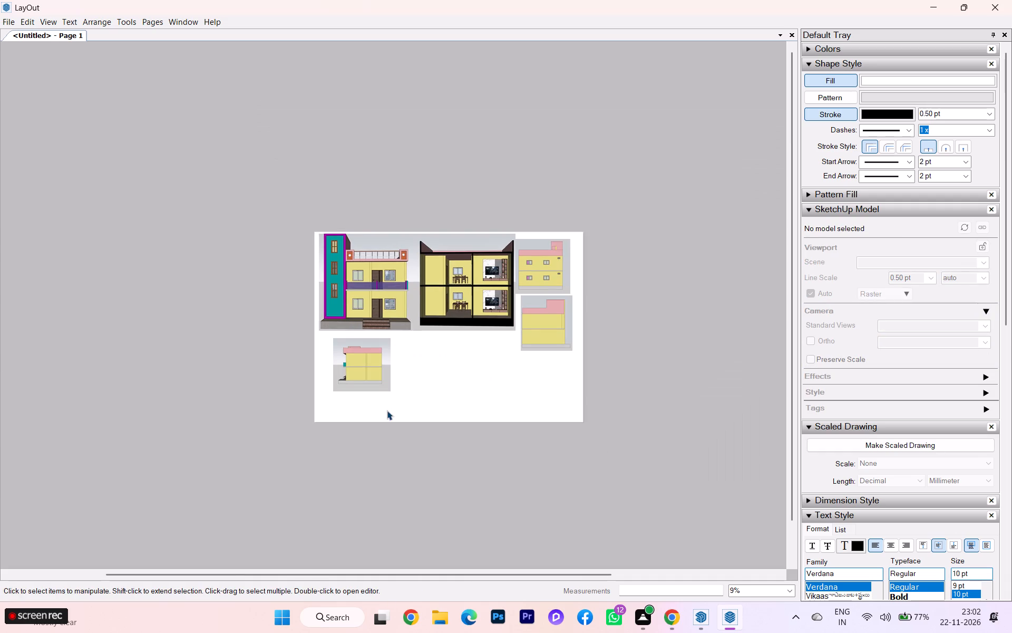
# Move the right side viewport beneath the stacked back and left elevations as the third view in that column, and deselect it.
pyautogui.click(367, 386)
pyautogui.doubleClick(366, 379)
pyautogui.moveTo(422, 389); pyautogui.dragTo(382, 371)
pyautogui.click(372, 382)
pyautogui.click(369, 377)
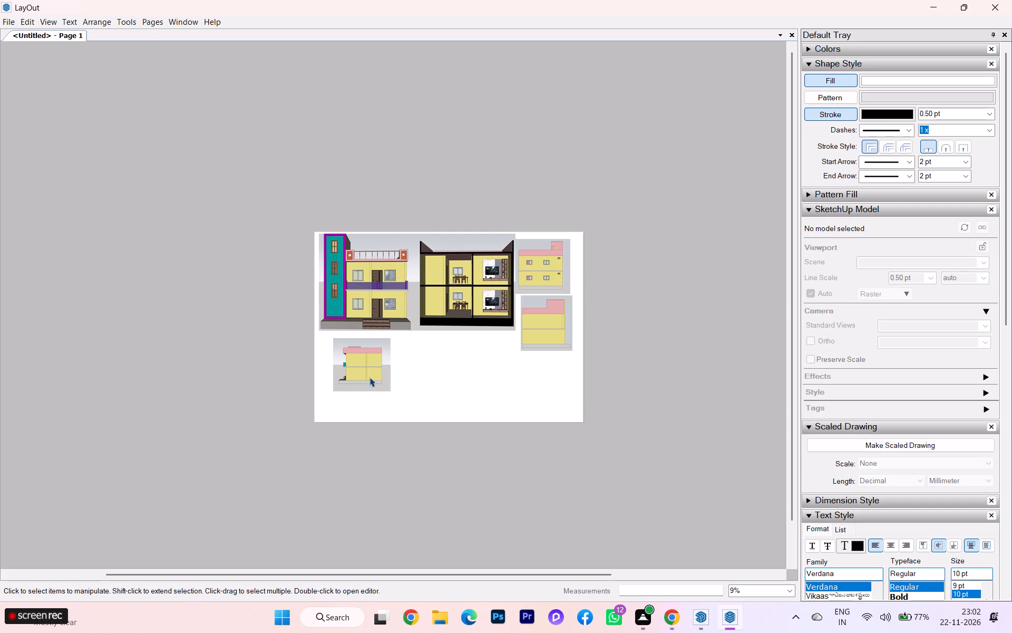
pyautogui.click(362, 367)
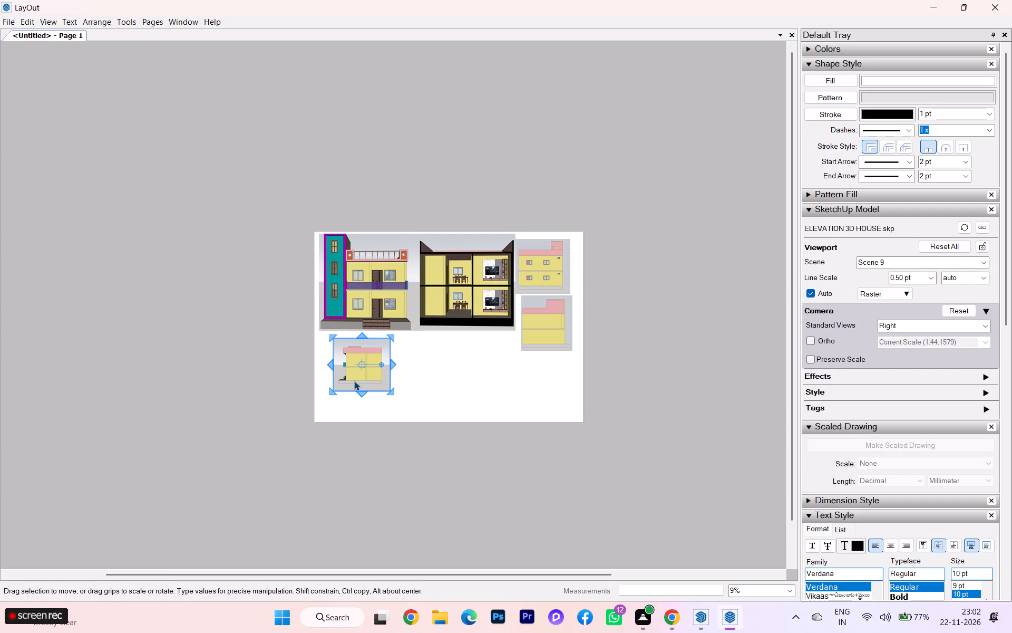
pyautogui.scroll(1, 356, 379)
pyautogui.scroll(-1, 356, 379)
pyautogui.scroll(5, 356, 378)
pyautogui.moveTo(333, 342); pyautogui.dragTo(340, 346)
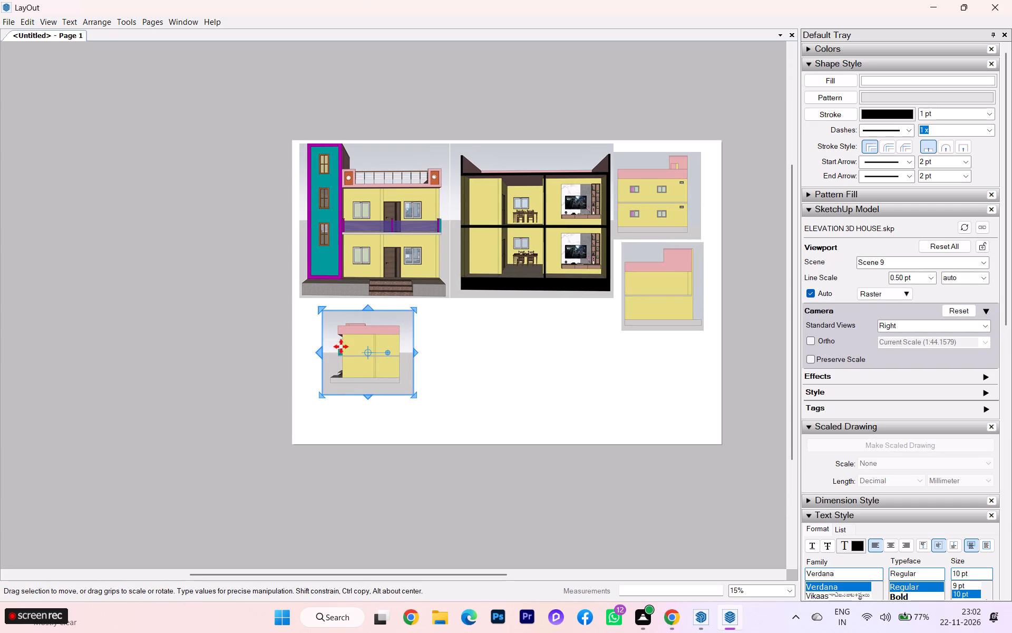
pyautogui.moveTo(340, 346); pyautogui.dragTo(634, 373)
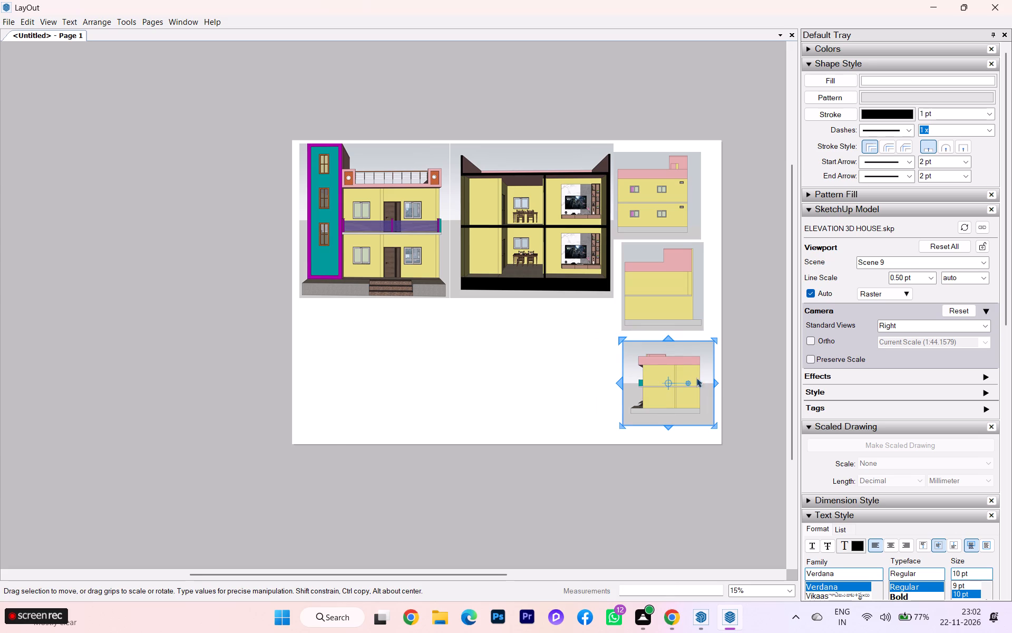
pyautogui.scroll(2, 706, 373)
pyautogui.click(565, 364)
pyautogui.scroll(-4, 595, 370)
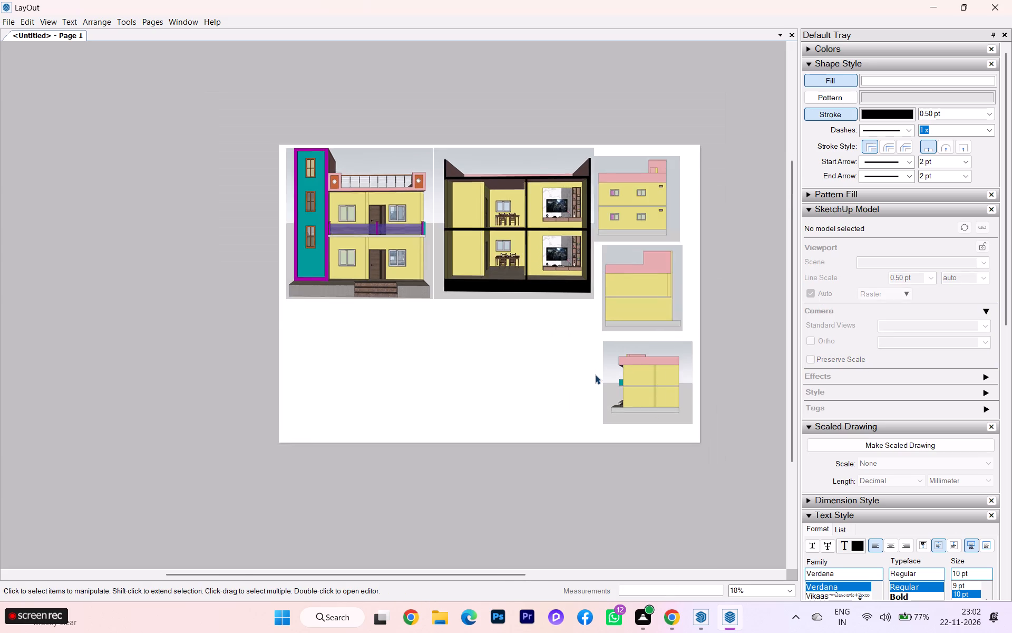
# Copy the front view viewport straight down into the empty area directly beneath the original.
pyautogui.scroll(2, 647, 366)
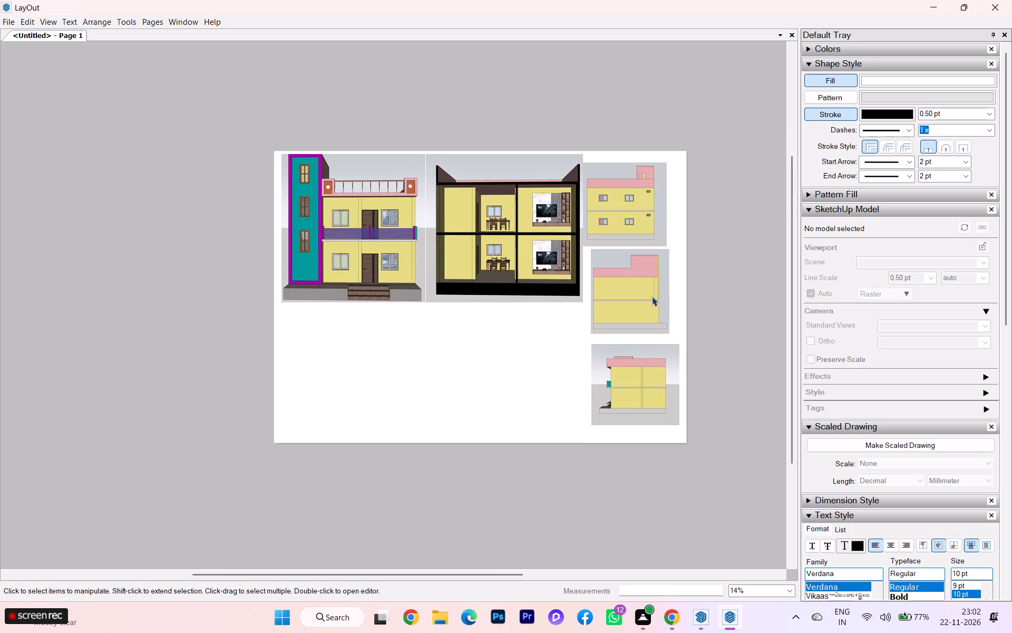
pyautogui.scroll(-2, 656, 363)
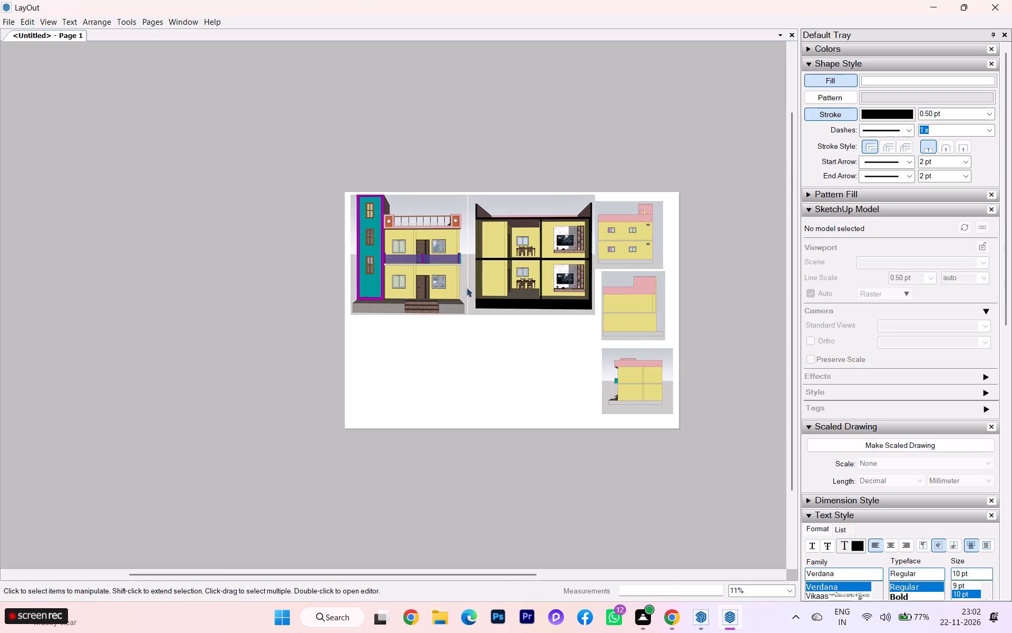
pyautogui.click(413, 276)
pyautogui.moveTo(411, 278); pyautogui.dragTo(405, 397)
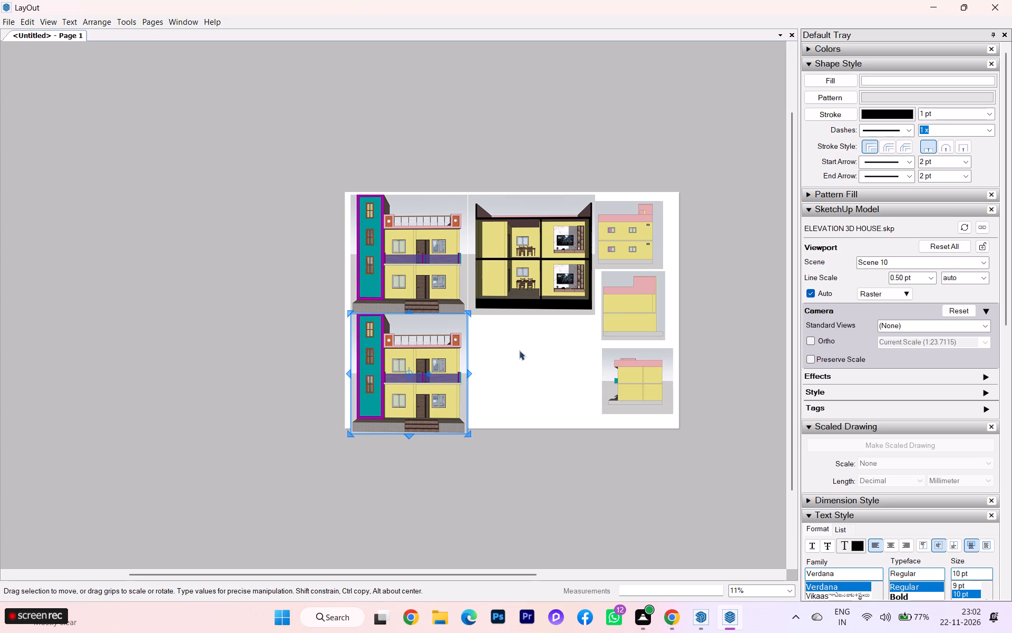
pyautogui.scroll(-1, 571, 347)
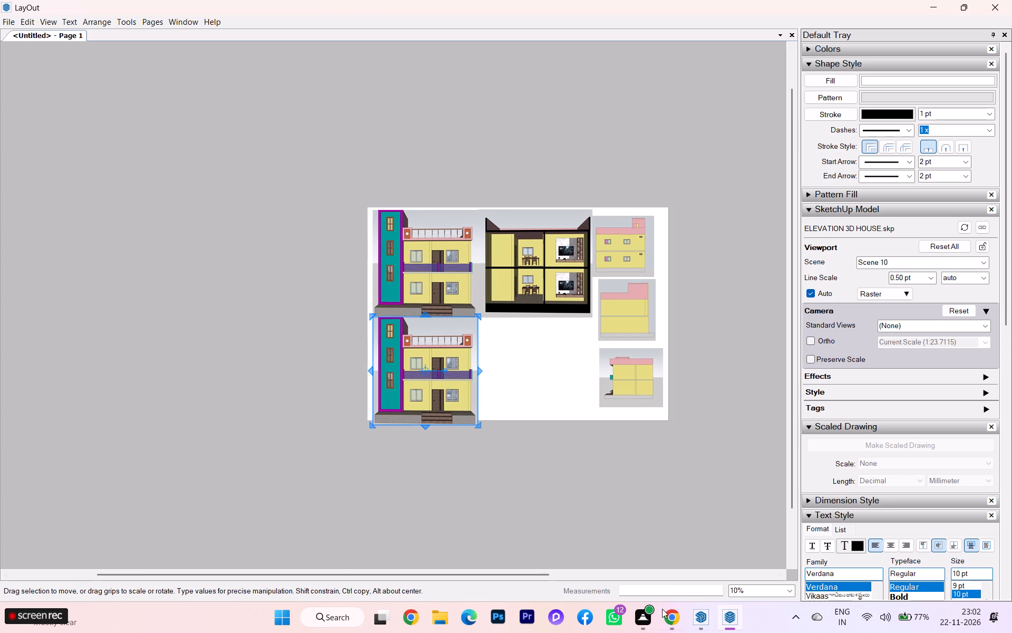
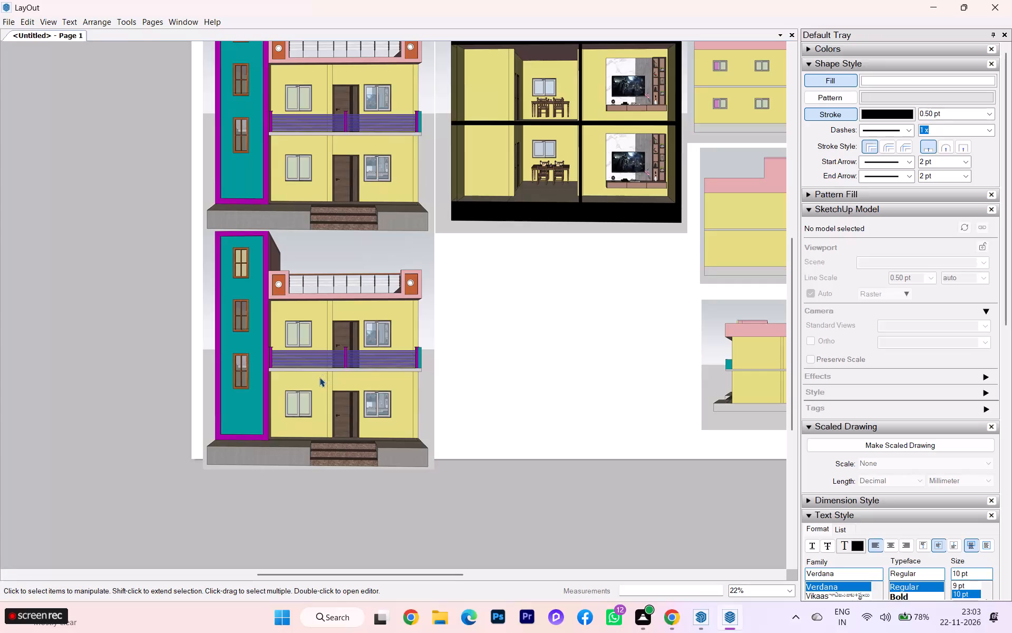
# Set the copied viewport beneath the front view to the Iso standard view.
pyautogui.click(387, 453)
pyautogui.click(347, 442)
pyautogui.moveTo(338, 438); pyautogui.dragTo(343, 445)
pyautogui.click(316, 293)
pyautogui.click(301, 282)
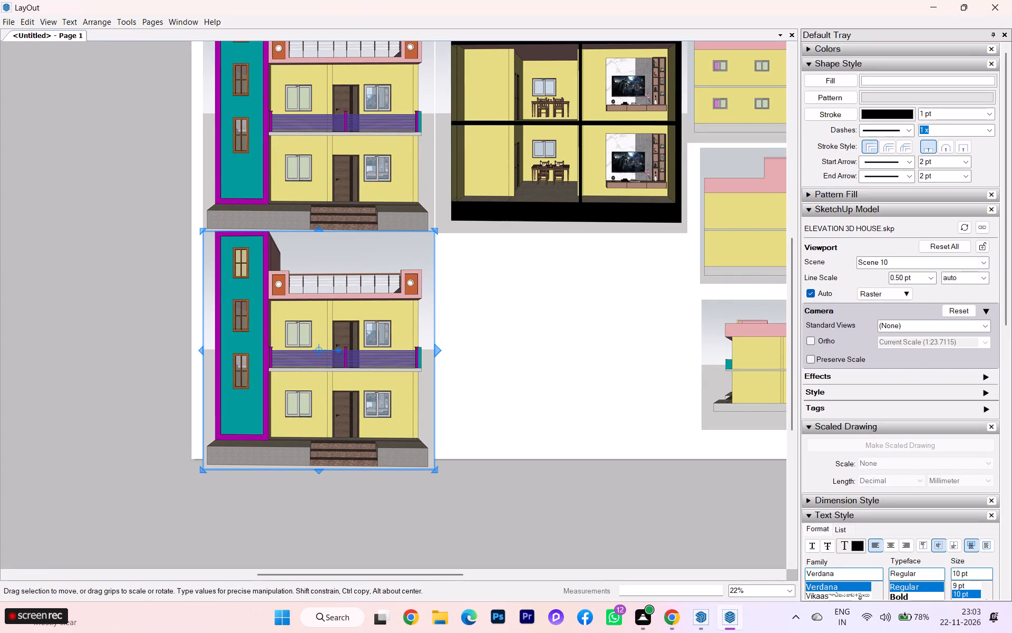
pyautogui.click(986, 329)
pyautogui.click(889, 402)
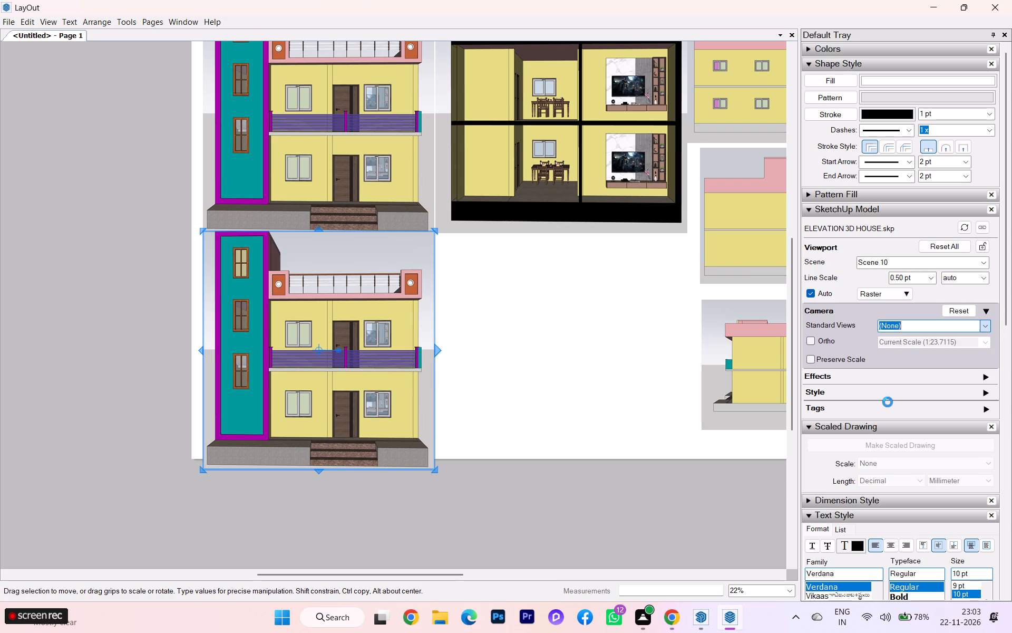
pyautogui.scroll(-3, 294, 330)
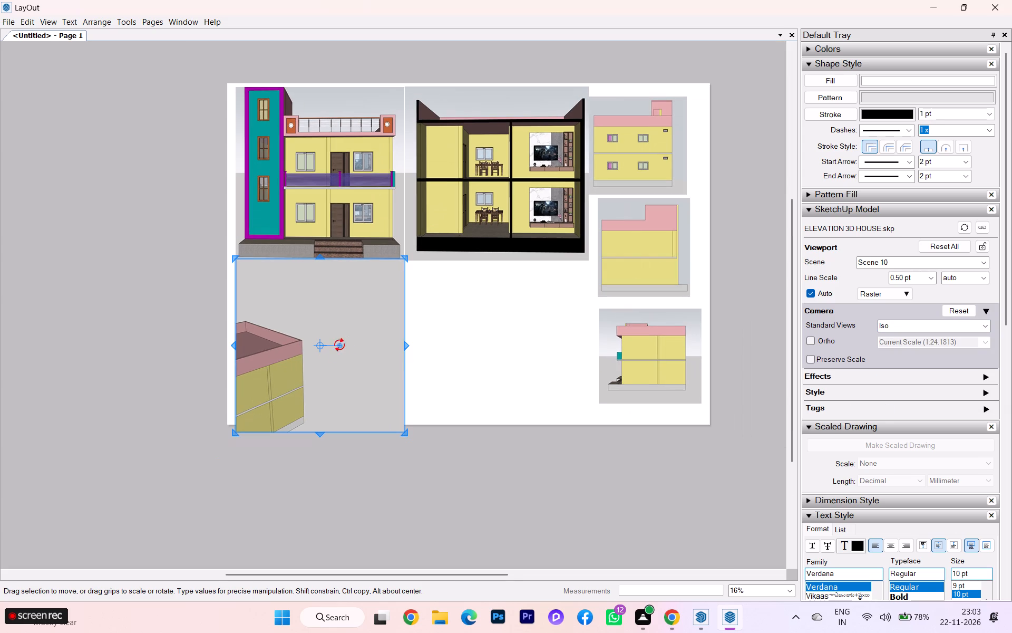
# Open the Iso viewport for camera editing and orbit the model to show the house's front and right side from above.
pyautogui.click(275, 367)
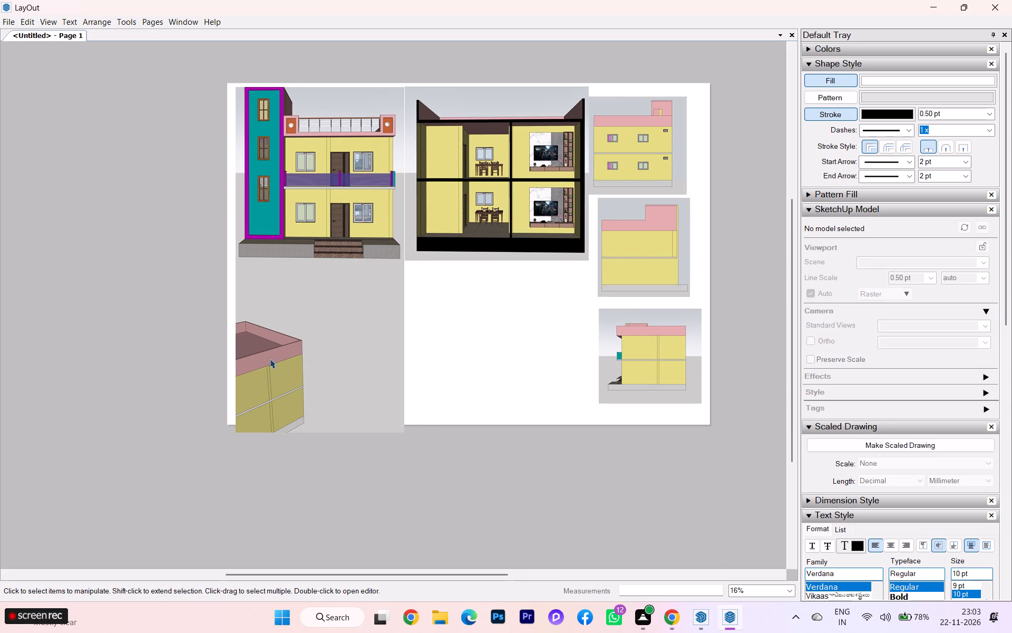
pyautogui.doubleClick(269, 359)
pyautogui.doubleClick(273, 353)
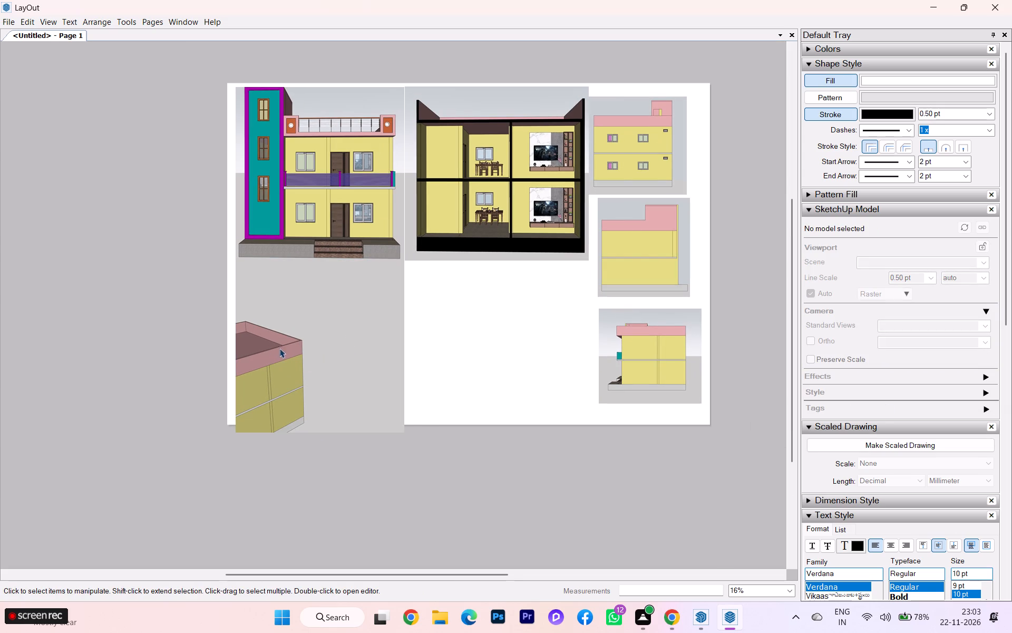
pyautogui.click(309, 370)
pyautogui.click(283, 349)
pyautogui.doubleClick(283, 349)
pyautogui.click(398, 300)
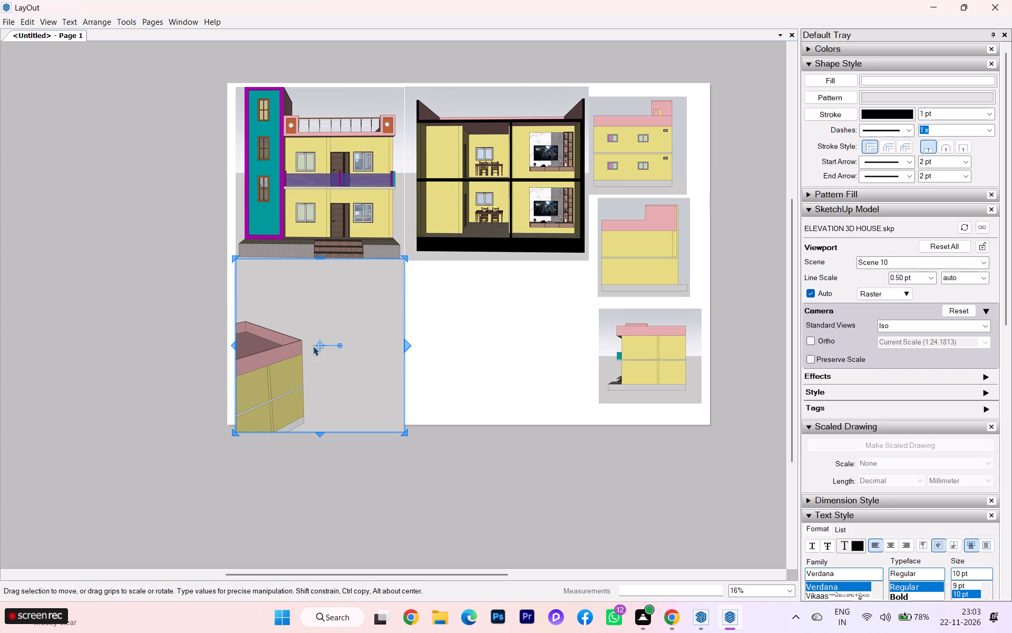
pyautogui.doubleClick(320, 345)
pyautogui.moveTo(308, 350); pyautogui.dragTo(342, 345)
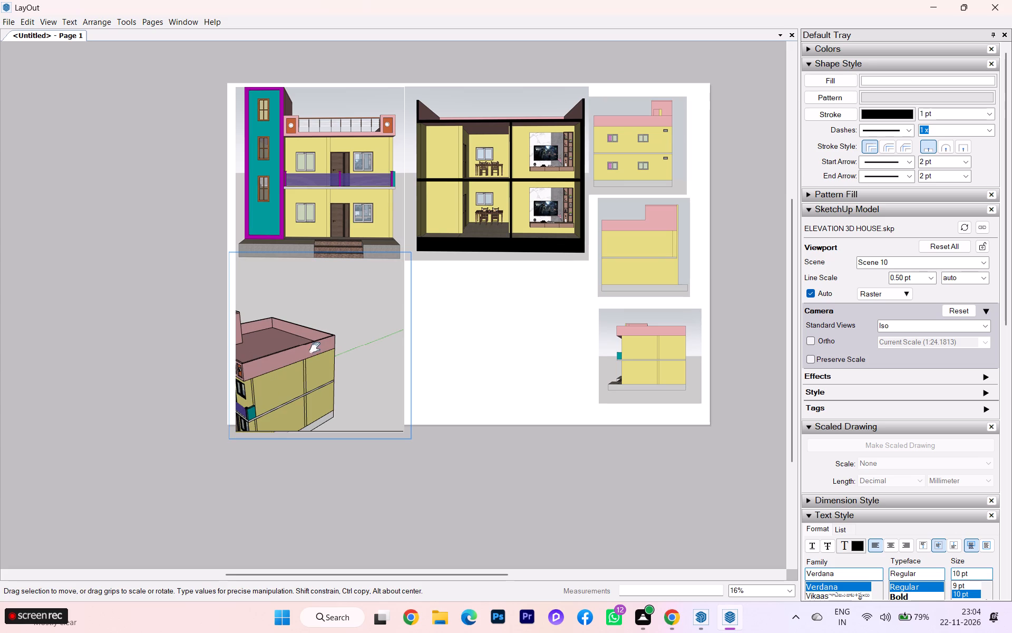
pyautogui.moveTo(335, 354); pyautogui.dragTo(398, 328)
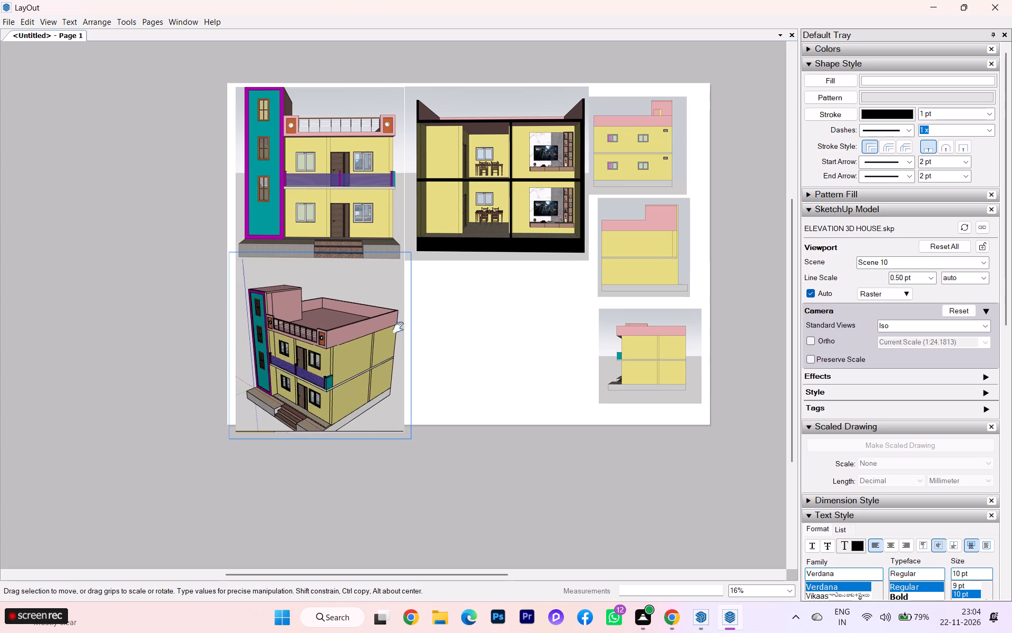
pyautogui.moveTo(398, 328); pyautogui.dragTo(401, 324)
# Lower the camera angle slightly, zoom until the 3D house fills the viewport, and leave viewport editing.
pyautogui.scroll(3, 322, 375)
pyautogui.scroll(-3, 330, 367)
pyautogui.moveTo(342, 368); pyautogui.dragTo(349, 341, button='middle')
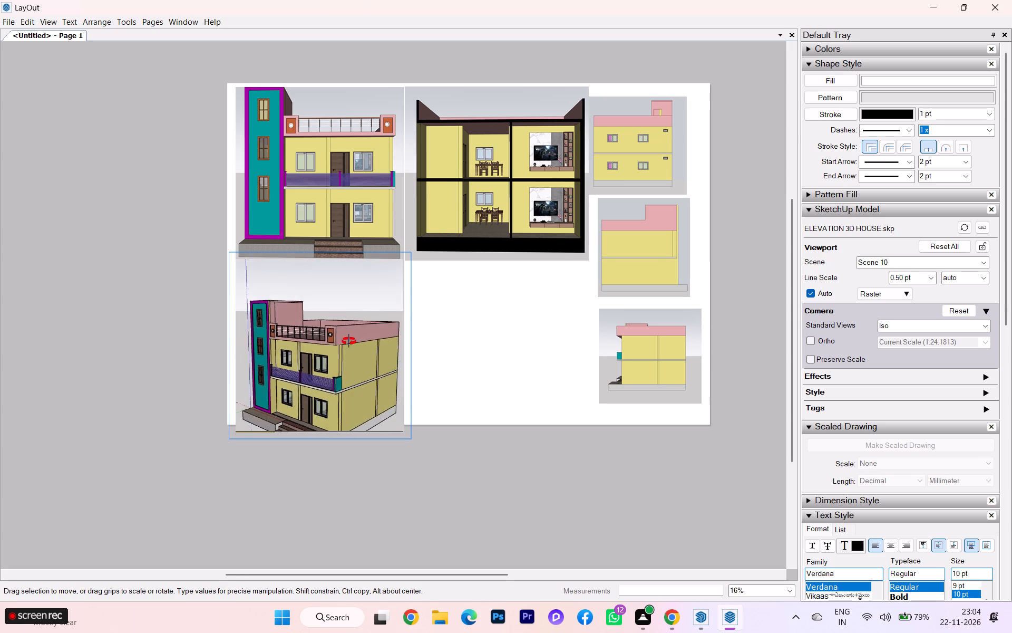
pyautogui.moveTo(349, 341); pyautogui.dragTo(348, 351, button='middle')
pyautogui.scroll(3, 307, 366)
pyautogui.scroll(-1, 326, 350)
pyautogui.scroll(3, 326, 350)
pyautogui.scroll(-2, 326, 350)
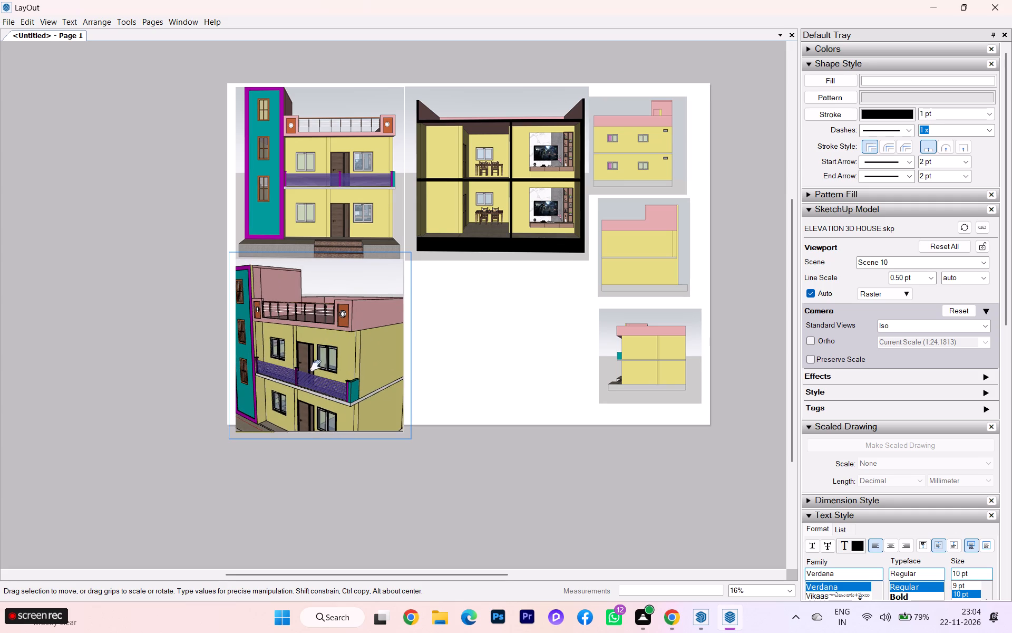
pyautogui.scroll(-4, 347, 307)
pyautogui.scroll(3, 328, 379)
pyautogui.scroll(-5, 304, 377)
pyautogui.scroll(1, 306, 378)
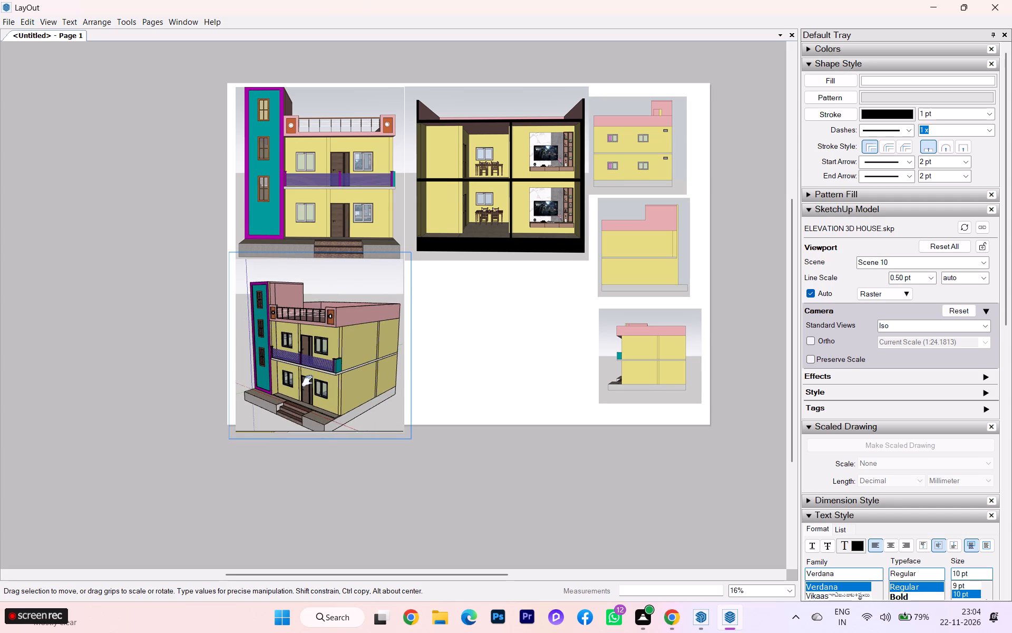
pyautogui.scroll(1, 307, 381)
pyautogui.scroll(-1, 313, 385)
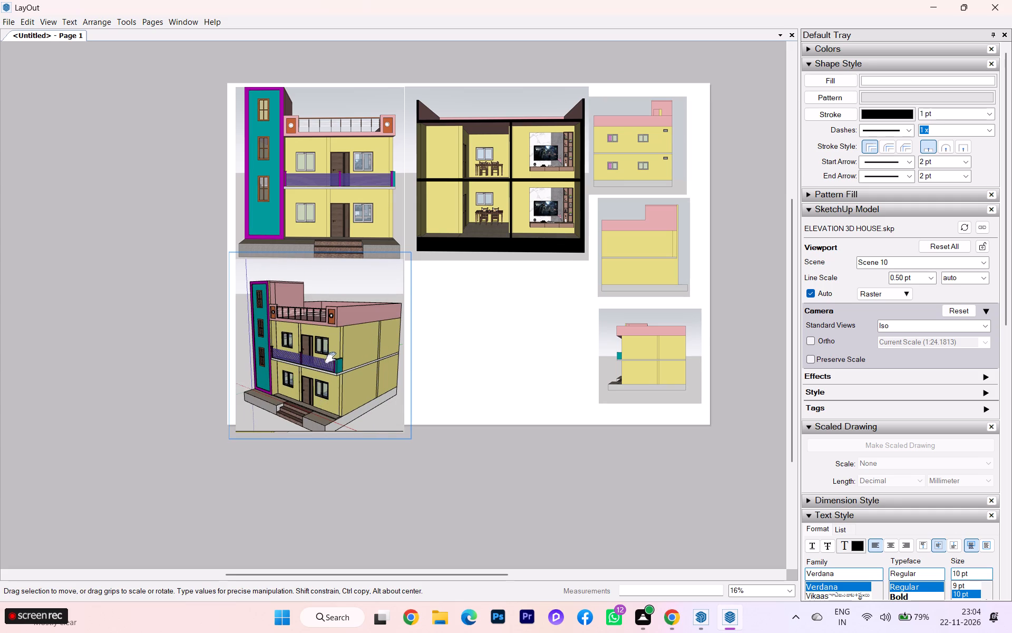
pyautogui.scroll(1, 321, 404)
pyautogui.scroll(-1, 324, 408)
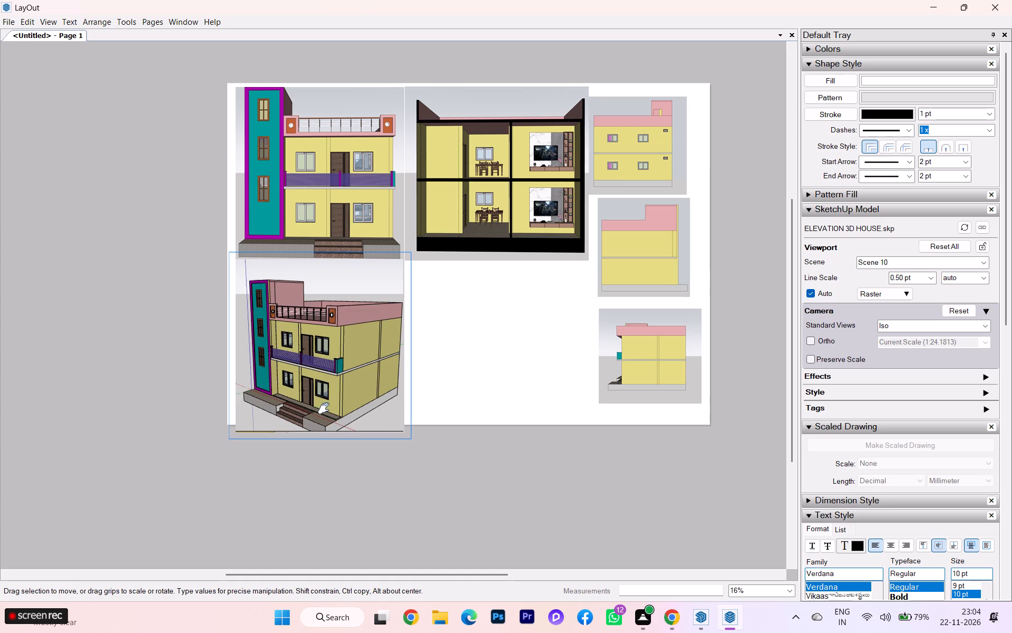
pyautogui.click(503, 359)
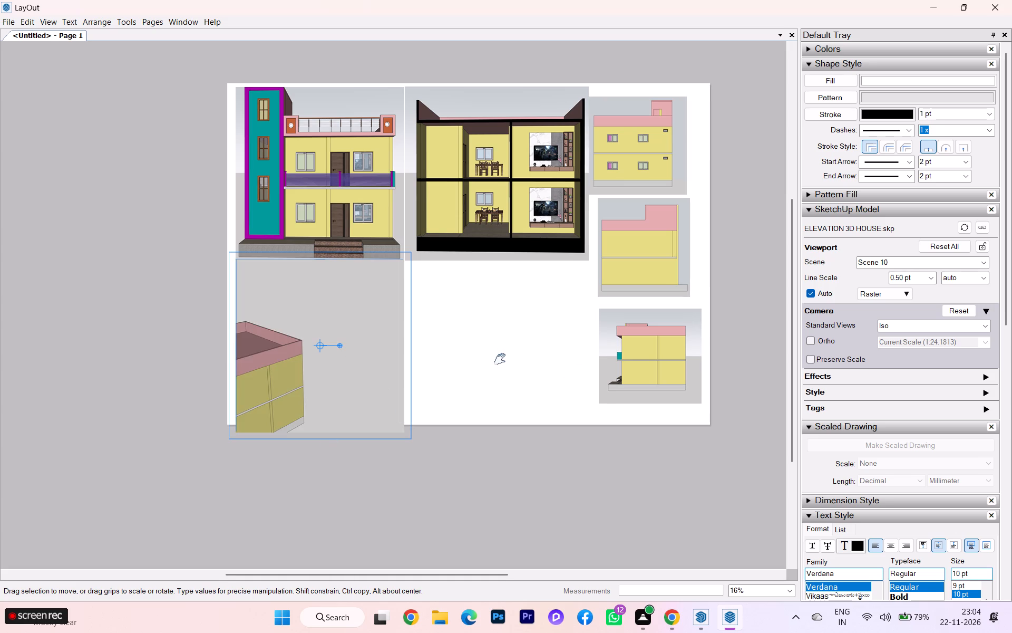
pyautogui.click(326, 376)
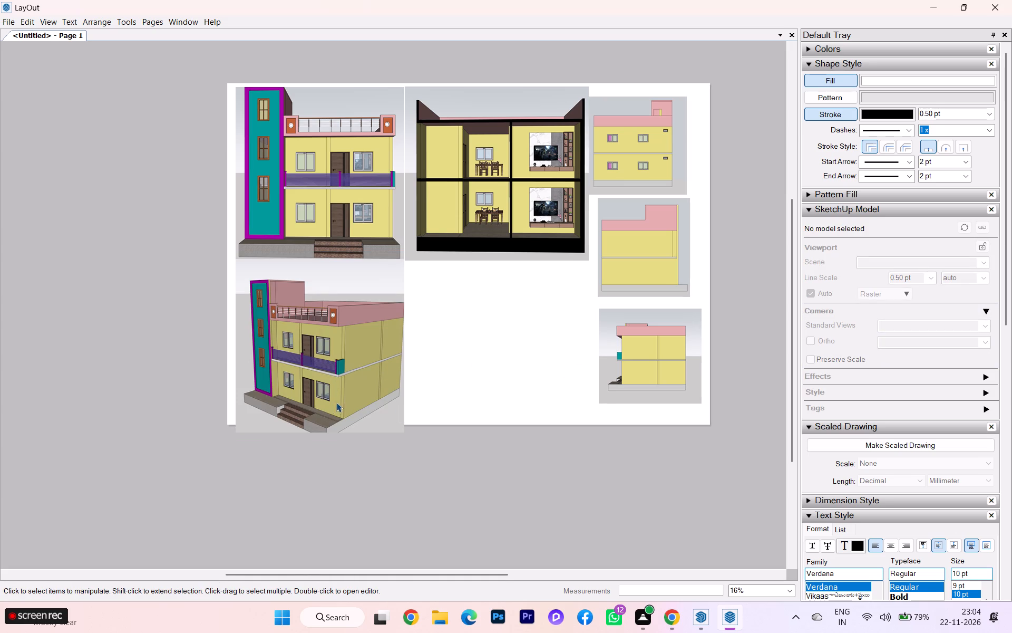
# Shorten the 3D viewport by raising its bottom edge until the frame fits inside the sheet.
pyautogui.click(352, 371)
pyautogui.click(329, 323)
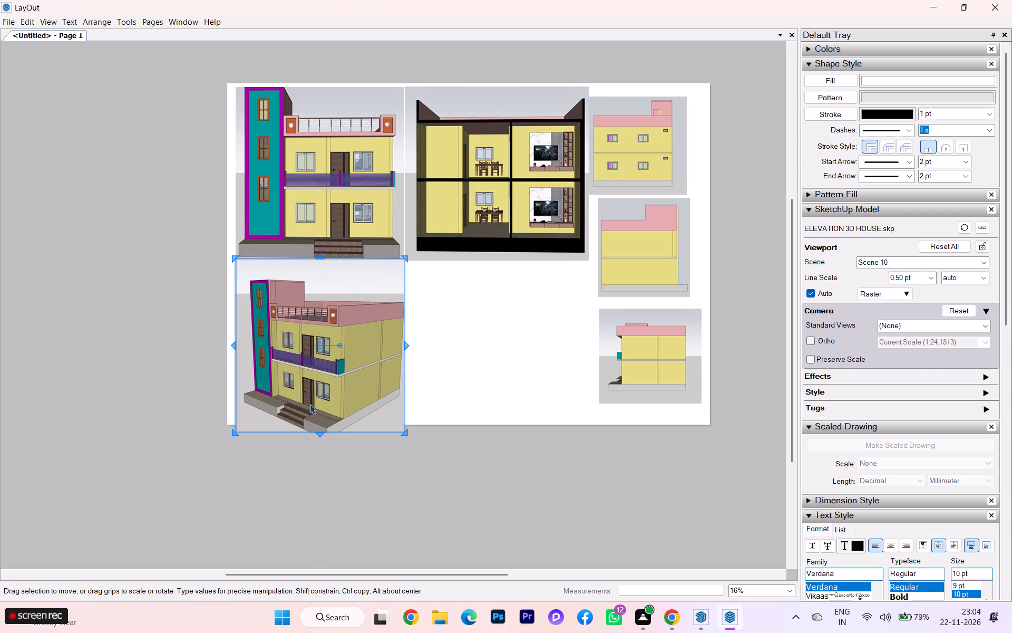
pyautogui.moveTo(317, 435); pyautogui.dragTo(317, 426)
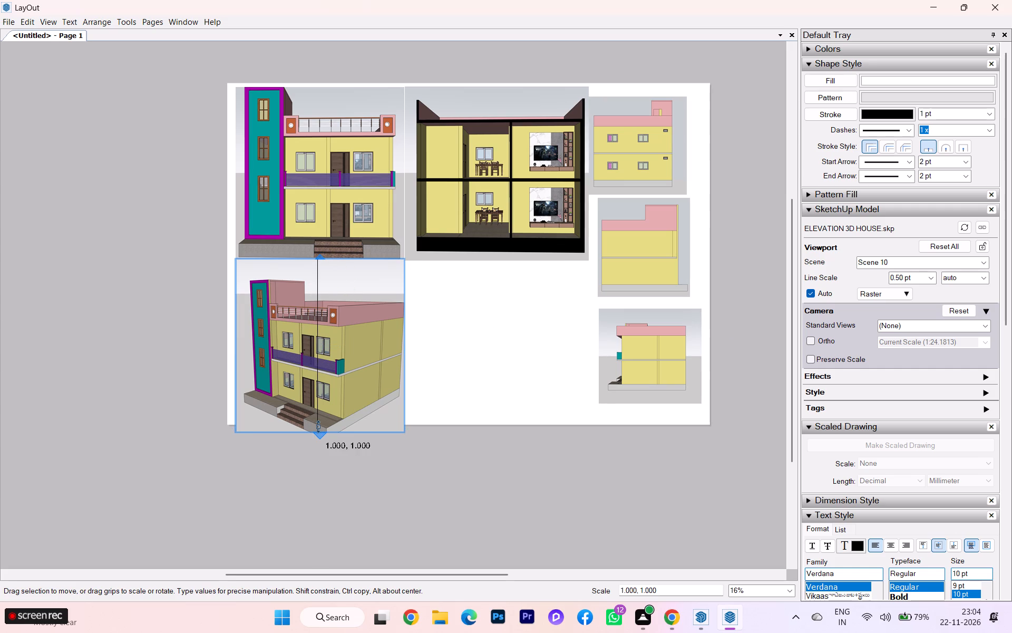
pyautogui.moveTo(317, 426); pyautogui.dragTo(316, 419)
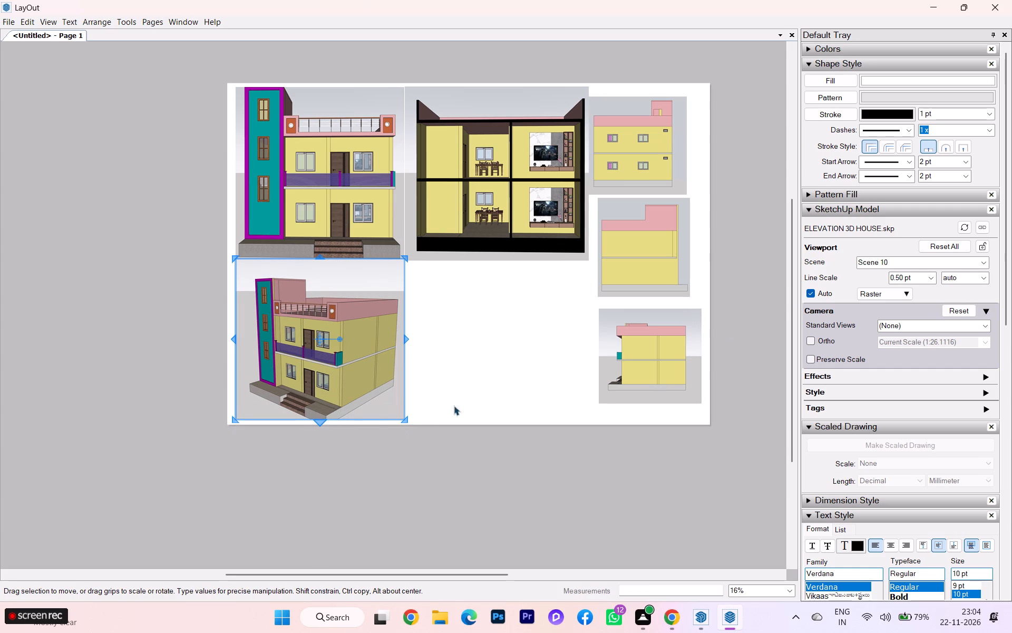
# Reopen the 3D viewport for camera editing and zoom in and back out to reframe the whole house.
pyautogui.scroll(-2, 313, 341)
pyautogui.scroll(5, 313, 341)
pyautogui.click(320, 337)
pyautogui.scroll(2, 320, 336)
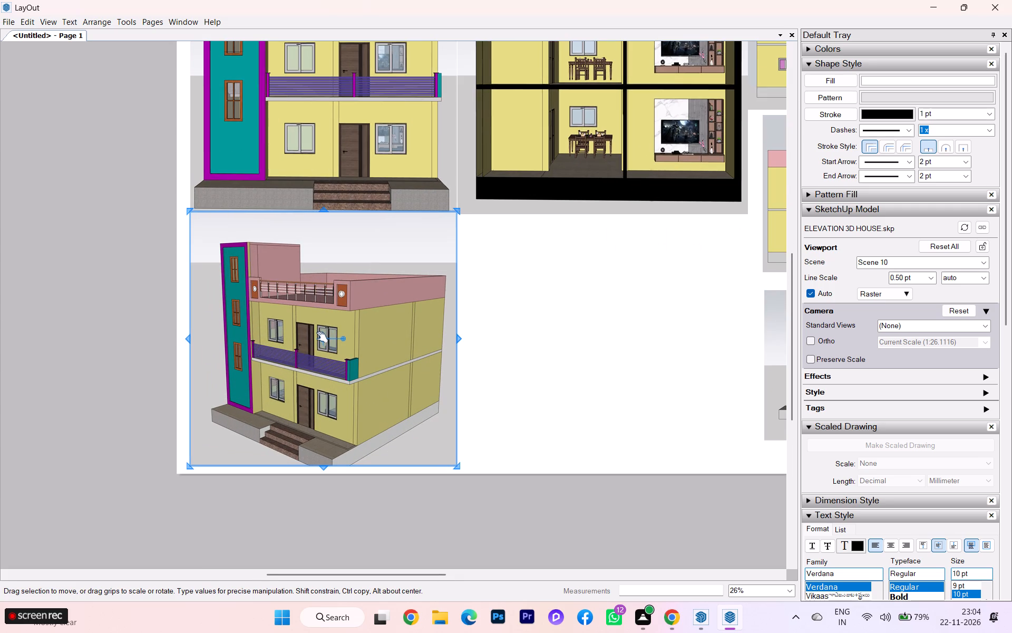
pyautogui.doubleClick(320, 336)
pyautogui.scroll(2, 320, 336)
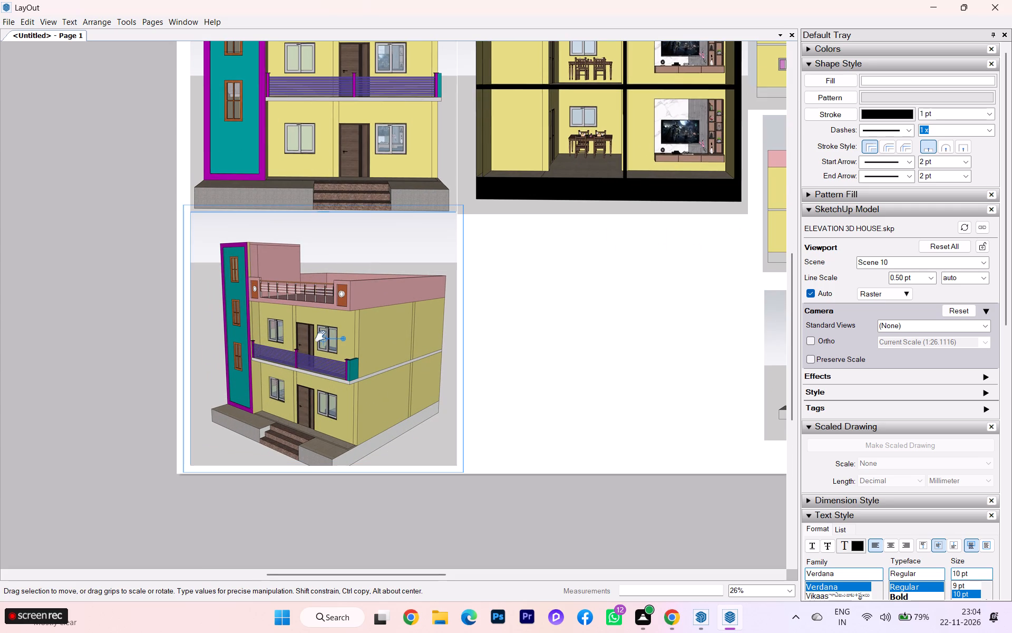
pyautogui.scroll(5, 320, 336)
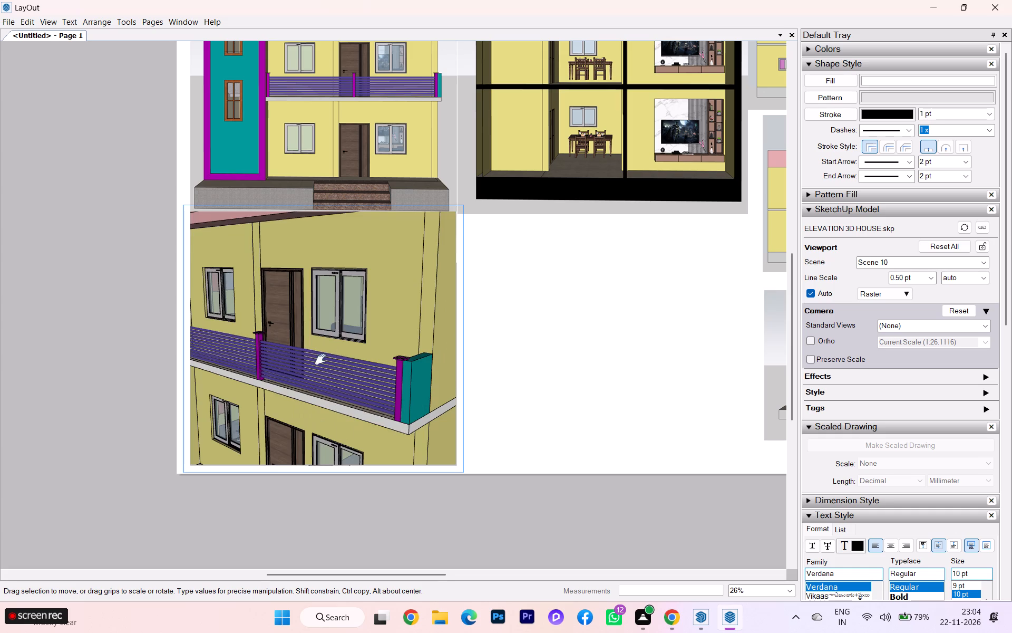
pyautogui.scroll(-5, 320, 359)
pyautogui.scroll(1, 320, 359)
pyautogui.scroll(-2, 320, 359)
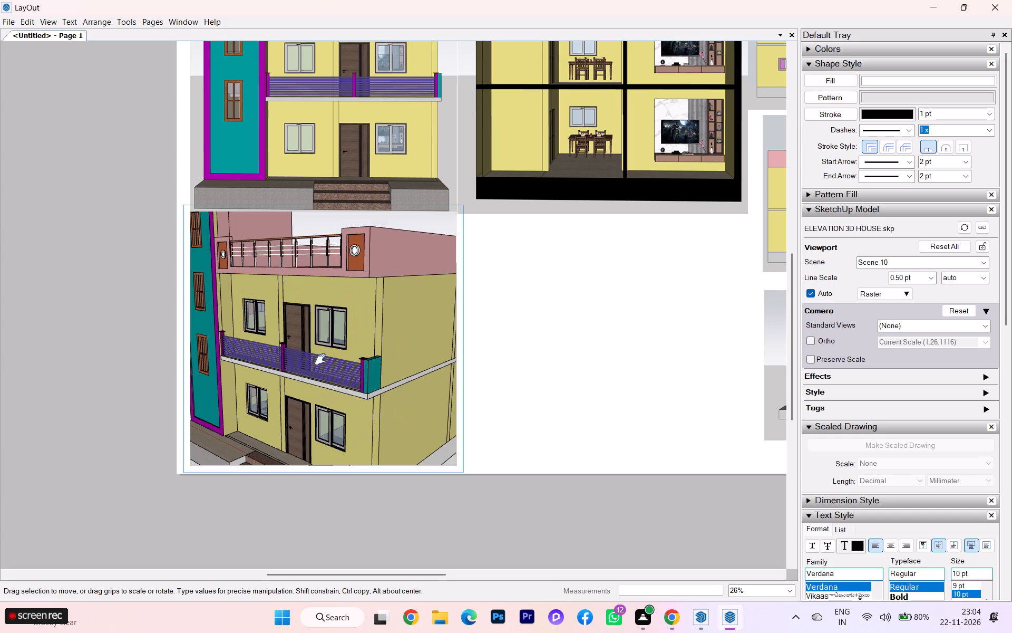
pyautogui.scroll(-2, 320, 359)
pyautogui.scroll(2, 320, 359)
pyautogui.scroll(-2, 320, 359)
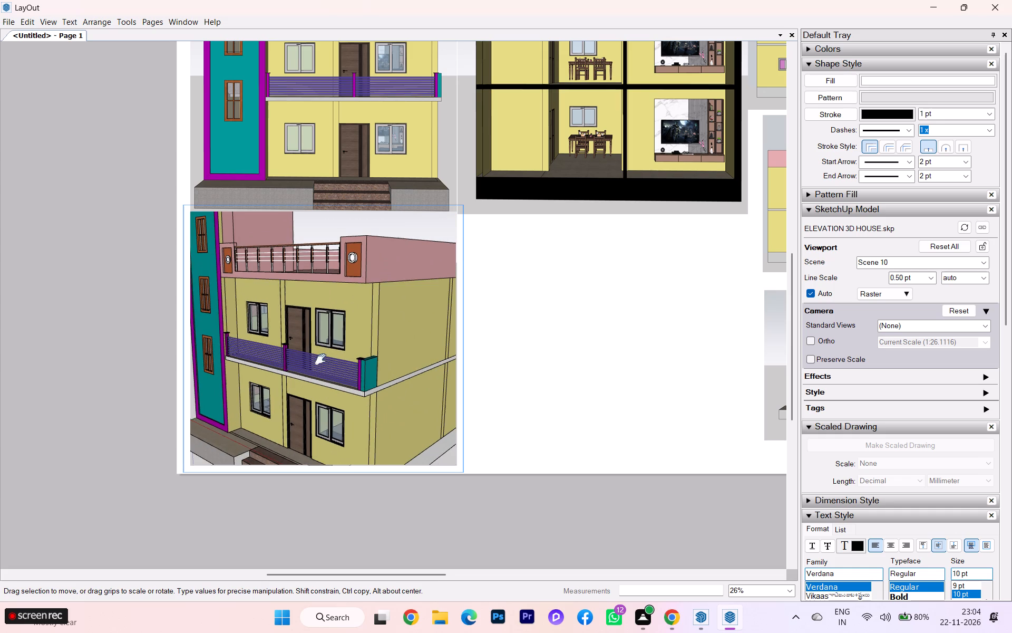
pyautogui.scroll(-1, 320, 359)
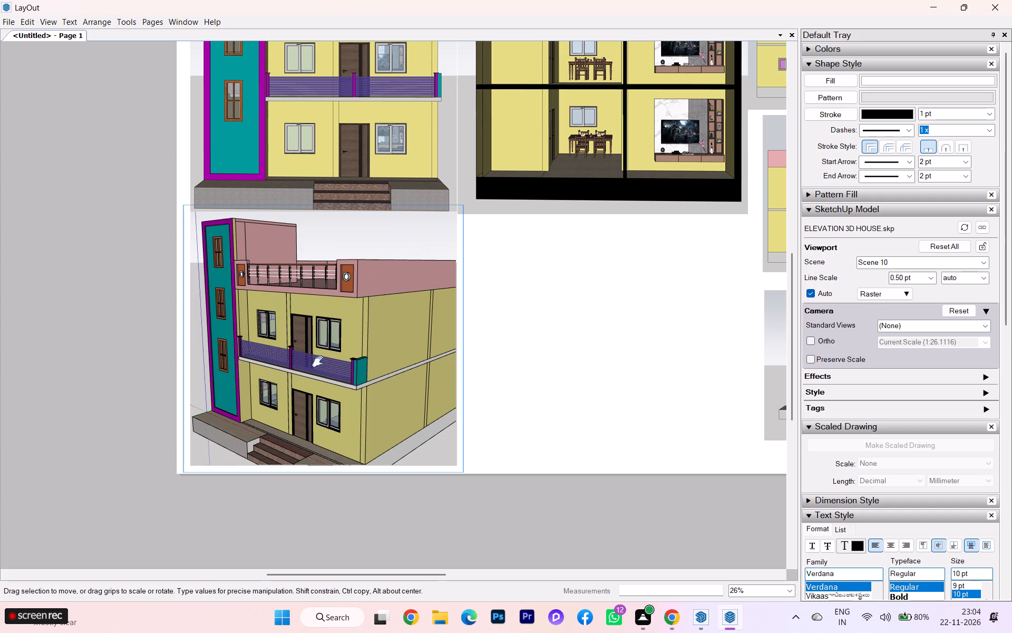
pyautogui.scroll(-2, 318, 361)
# Orbit the 3D view to a lower, more frontal angle with the entire house inside the frame.
pyautogui.moveTo(317, 364); pyautogui.dragTo(320, 363, button='middle')
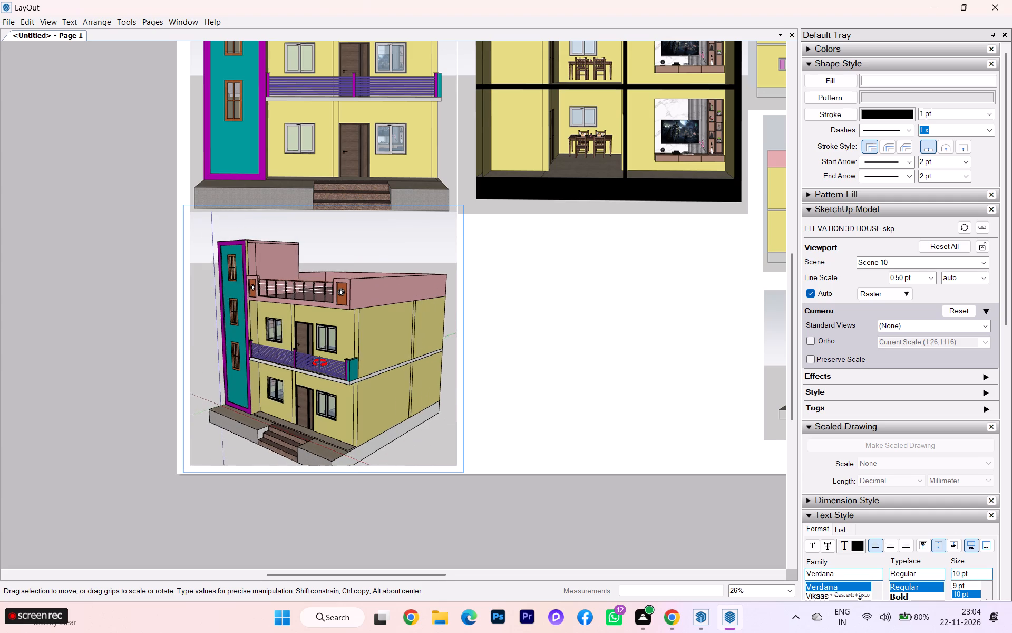
pyautogui.moveTo(320, 363); pyautogui.dragTo(346, 358, button='middle')
pyautogui.scroll(-2, 395, 362)
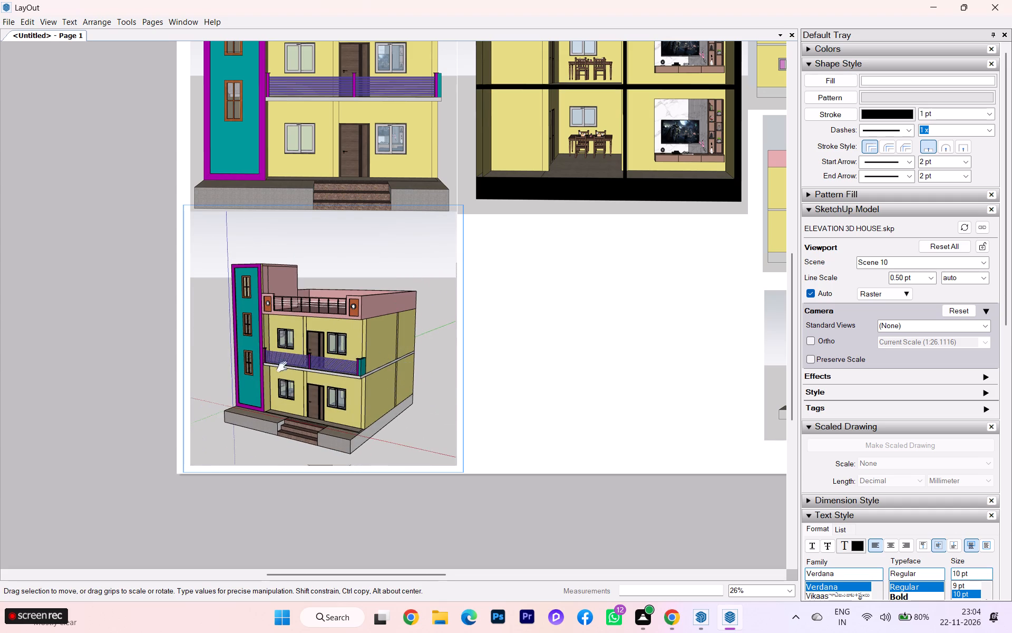
pyautogui.scroll(3, 264, 366)
pyautogui.scroll(-3, 267, 363)
pyautogui.moveTo(275, 365); pyautogui.dragTo(282, 347, button='middle')
pyautogui.scroll(1, 260, 400)
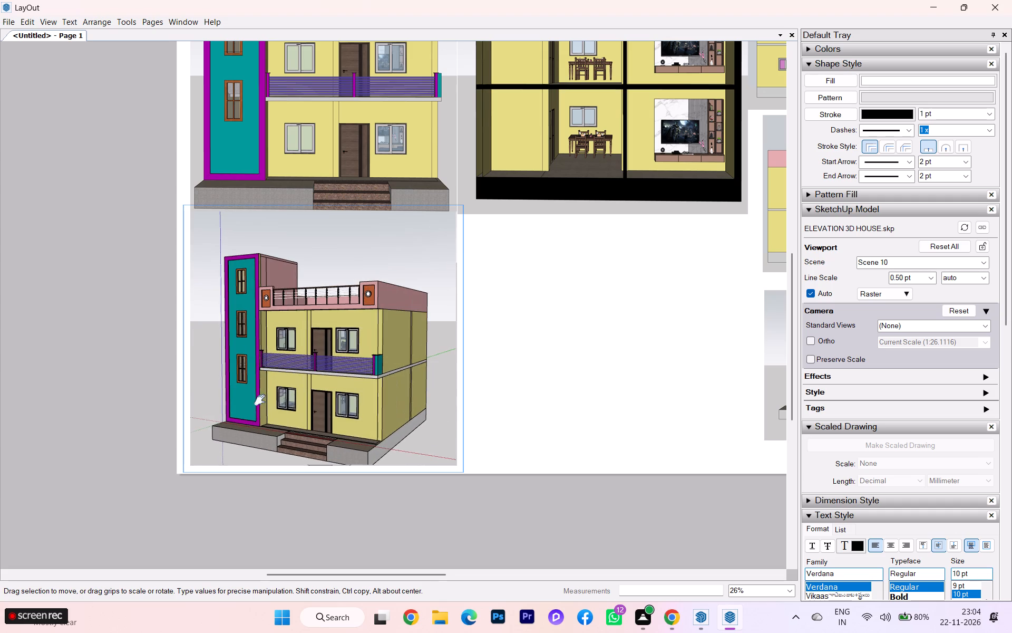
pyautogui.scroll(-2, 316, 244)
pyautogui.scroll(2, 283, 381)
pyautogui.scroll(-2, 317, 385)
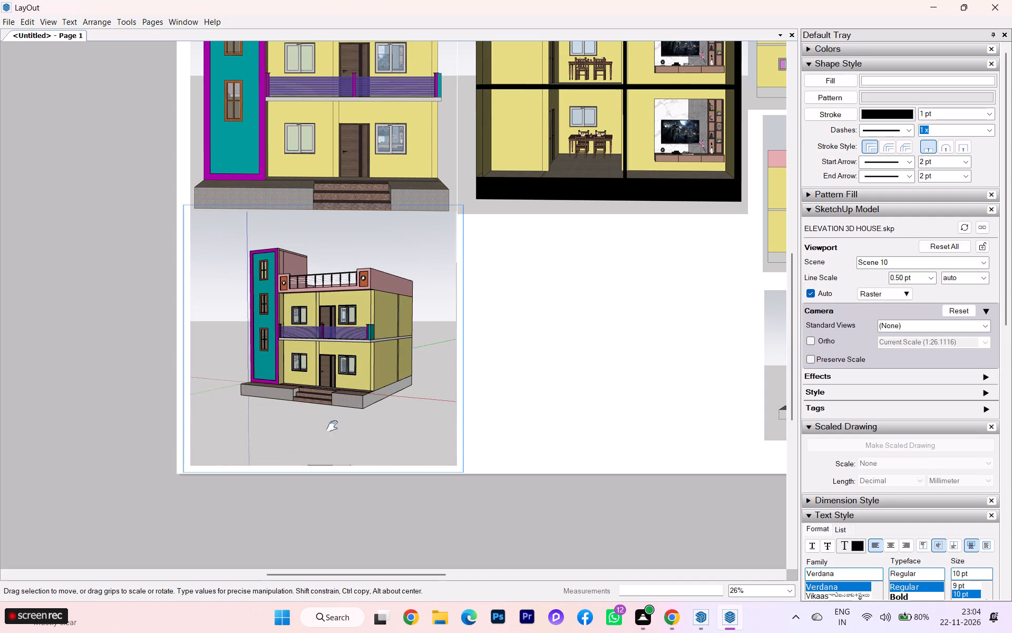
# Zoom in on the 3D house and orbit to a slightly higher viewpoint that keeps the whole building in the frame.
pyautogui.scroll(-1, 332, 426)
pyautogui.scroll(2, 336, 434)
pyautogui.scroll(-1, 336, 434)
pyautogui.scroll(1, 334, 423)
pyautogui.scroll(-1, 334, 423)
pyautogui.scroll(1, 334, 423)
pyautogui.scroll(4, 369, 323)
pyautogui.scroll(-1, 361, 286)
pyautogui.moveTo(359, 295); pyautogui.dragTo(360, 318, button='middle')
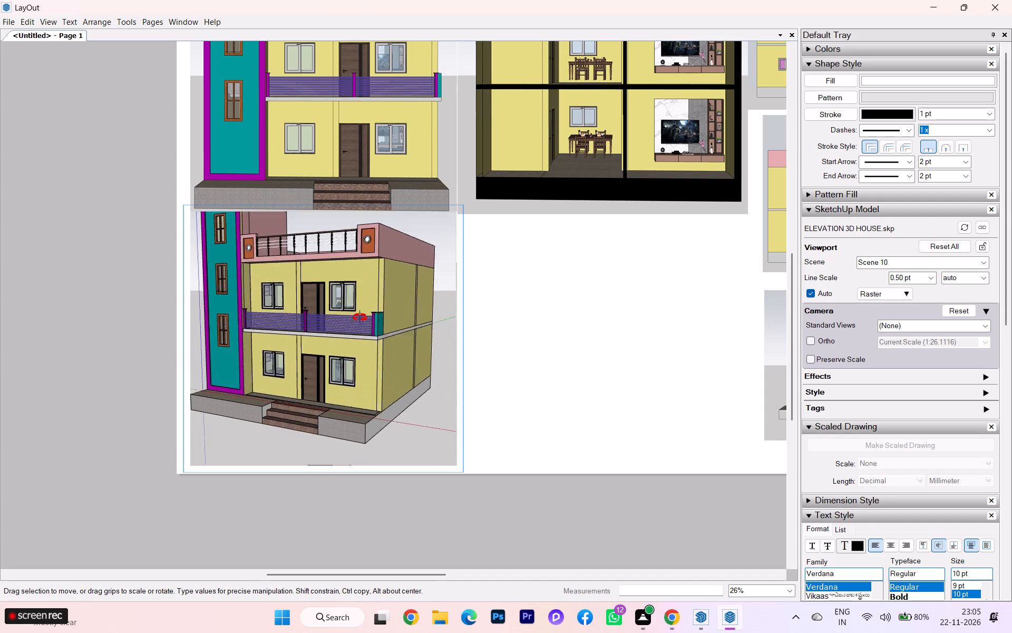
pyautogui.moveTo(360, 318); pyautogui.dragTo(361, 324, button='middle')
pyautogui.scroll(-6, 375, 347)
pyautogui.scroll(5, 361, 316)
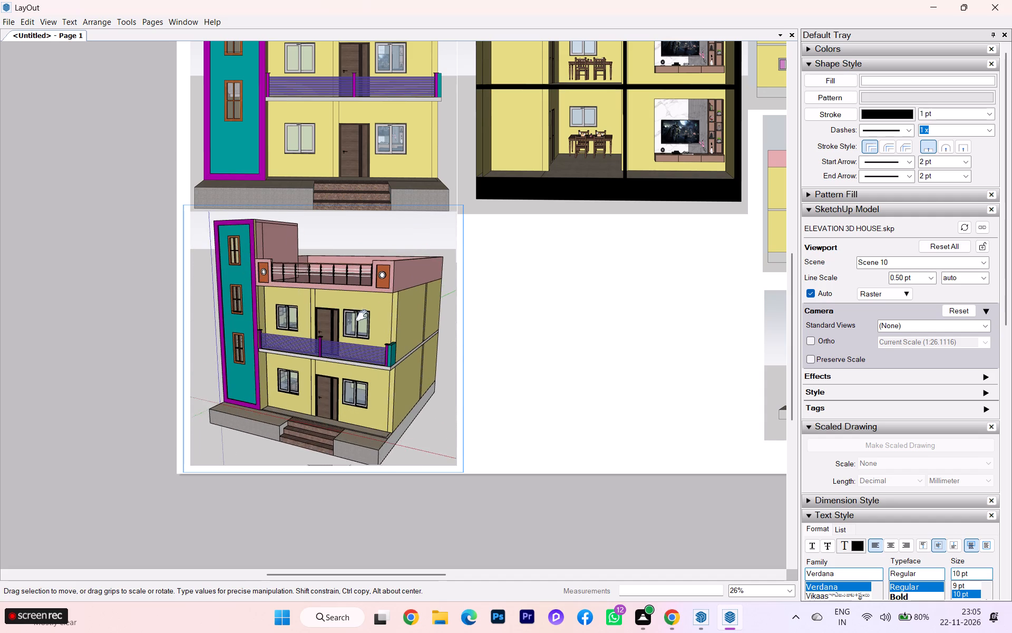
pyautogui.scroll(1, 364, 315)
pyautogui.scroll(-1, 389, 334)
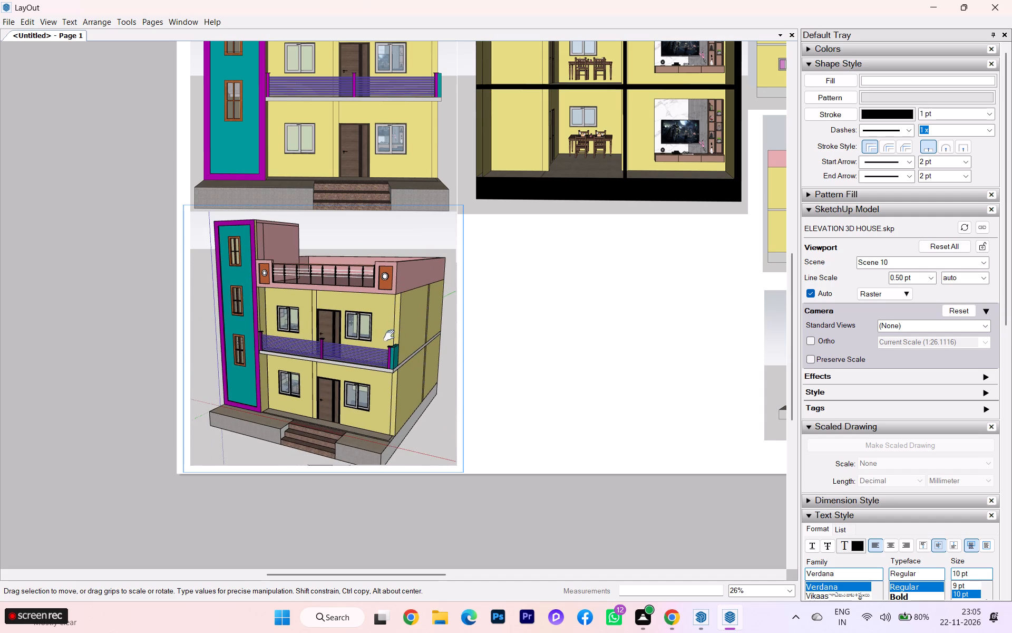
# Enlarge the house slightly until it nearly fills the 3D viewport, and leave viewport editing.
pyautogui.click(377, 390)
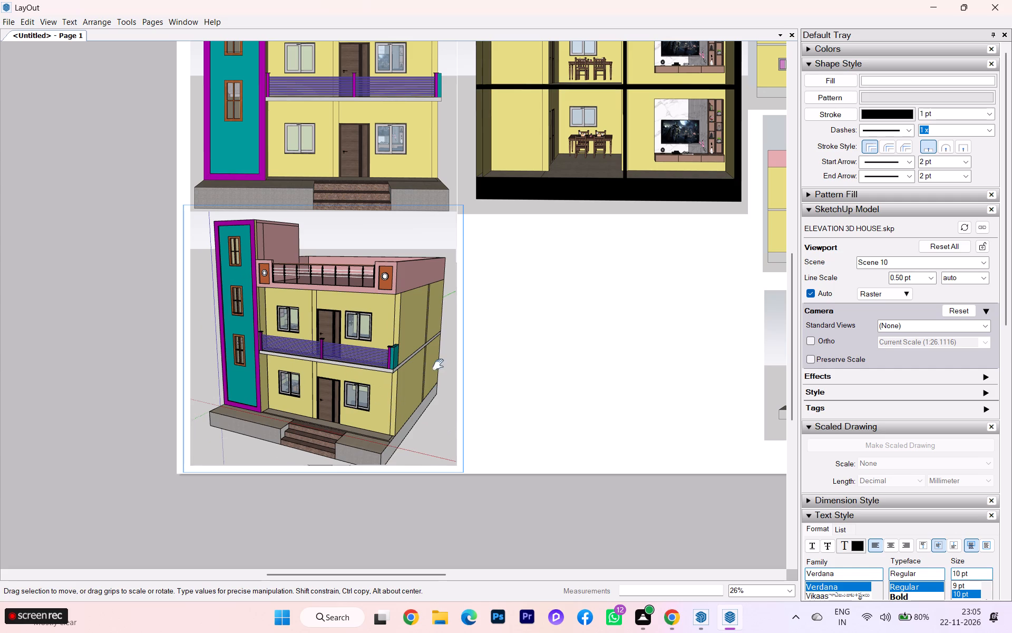
pyautogui.click(442, 361)
pyautogui.click(374, 296)
pyautogui.scroll(-2, 421, 319)
pyautogui.scroll(1, 424, 321)
pyautogui.scroll(-2, 424, 321)
pyautogui.scroll(3, 424, 321)
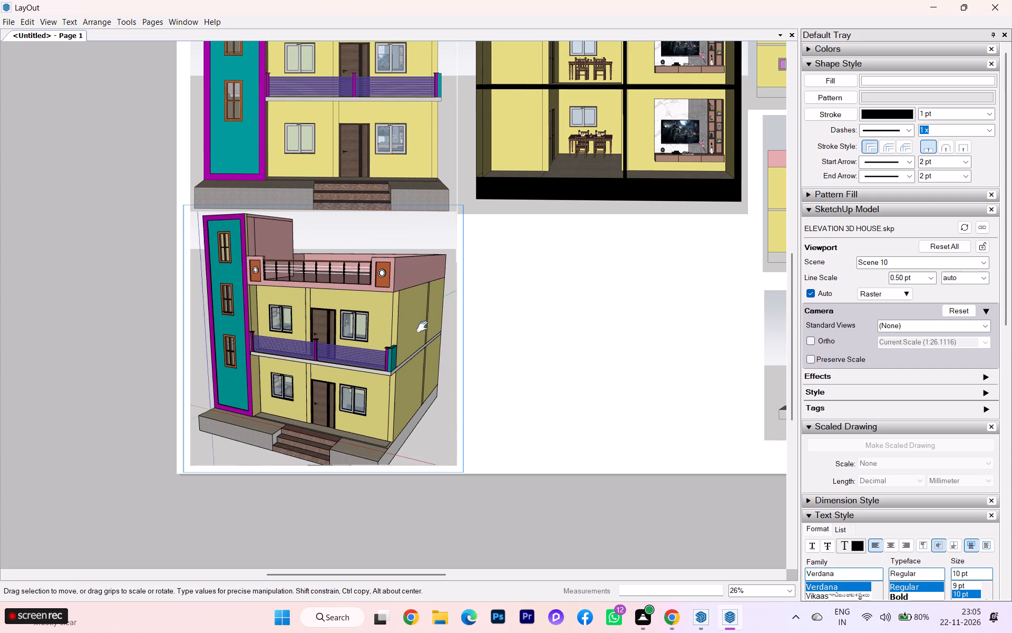
pyautogui.click(452, 332)
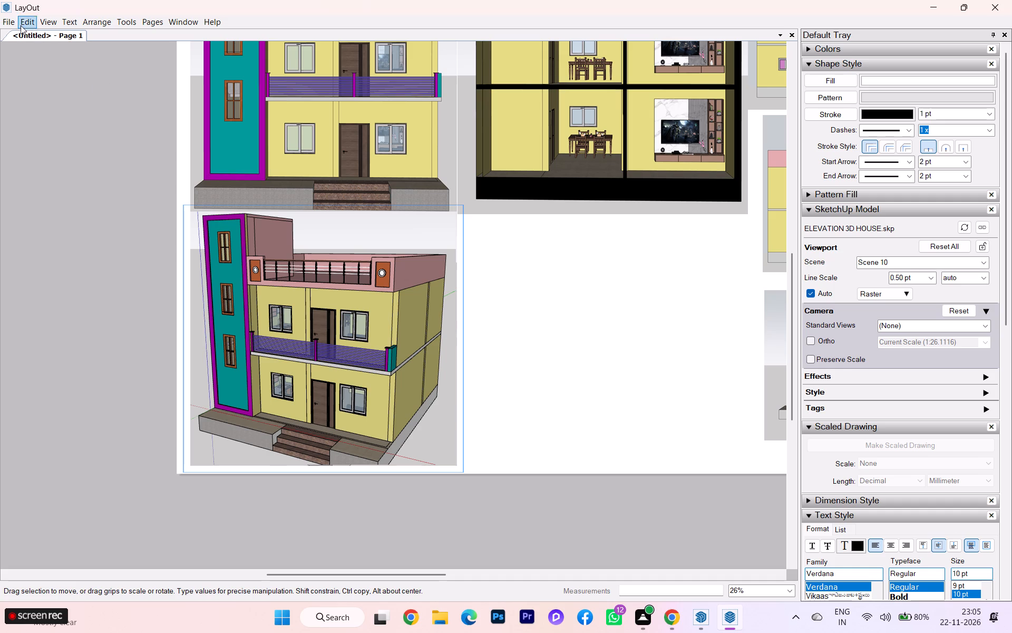
pyautogui.click(15, 25)
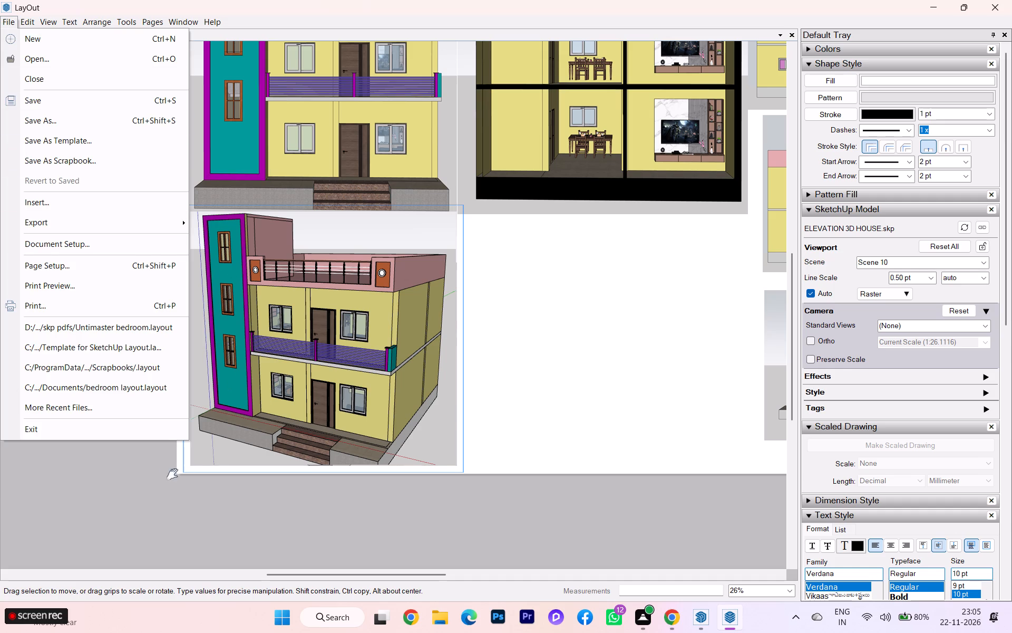
pyautogui.click(158, 478)
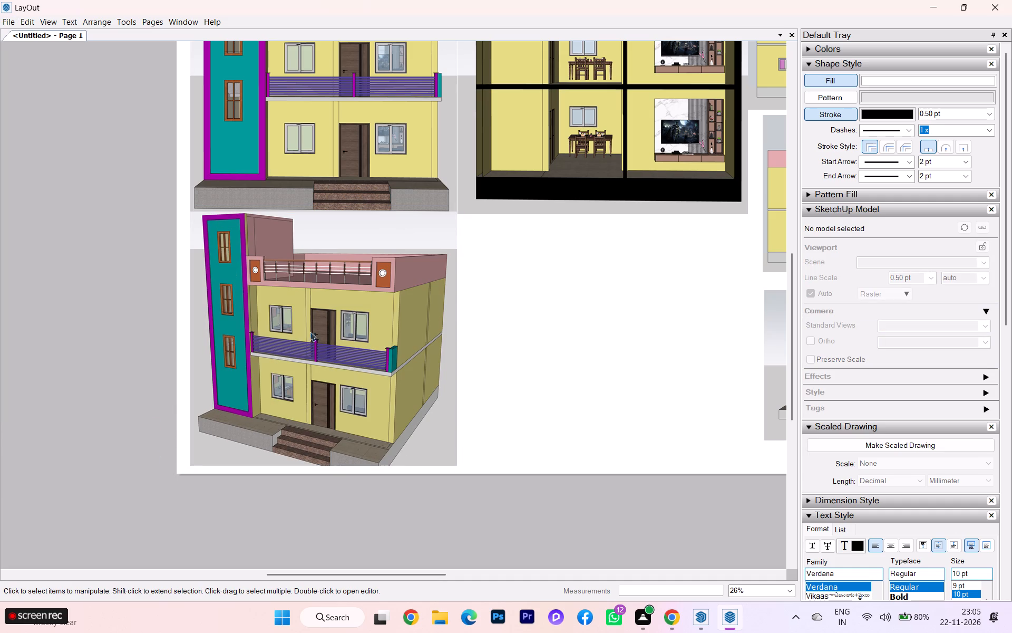
# Set the 3D perspective viewport's rendering mode to Vector.
pyautogui.click(347, 317)
pyautogui.click(880, 296)
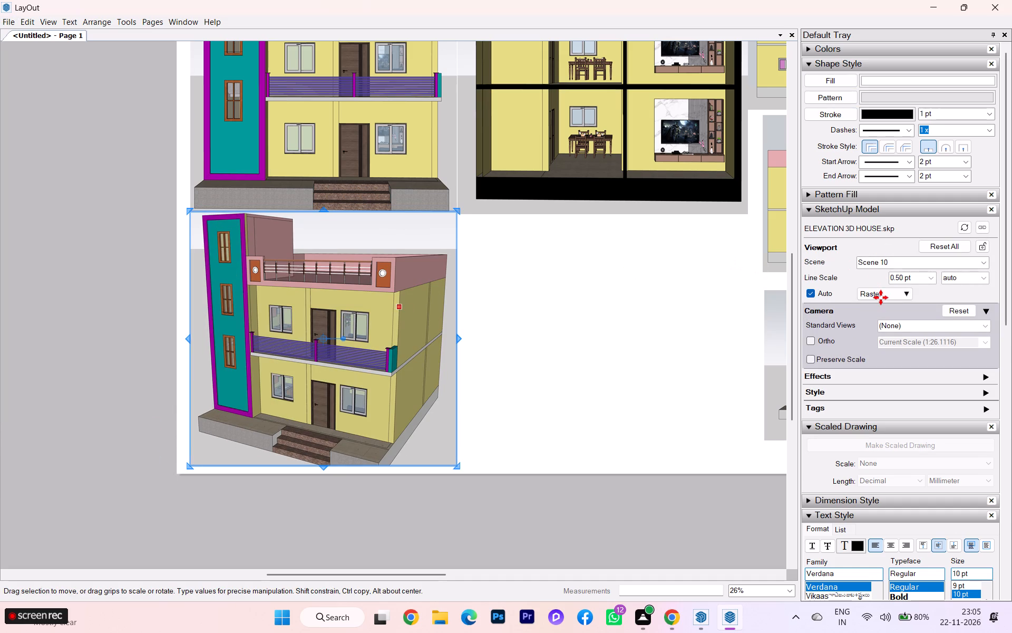
pyautogui.click(904, 294)
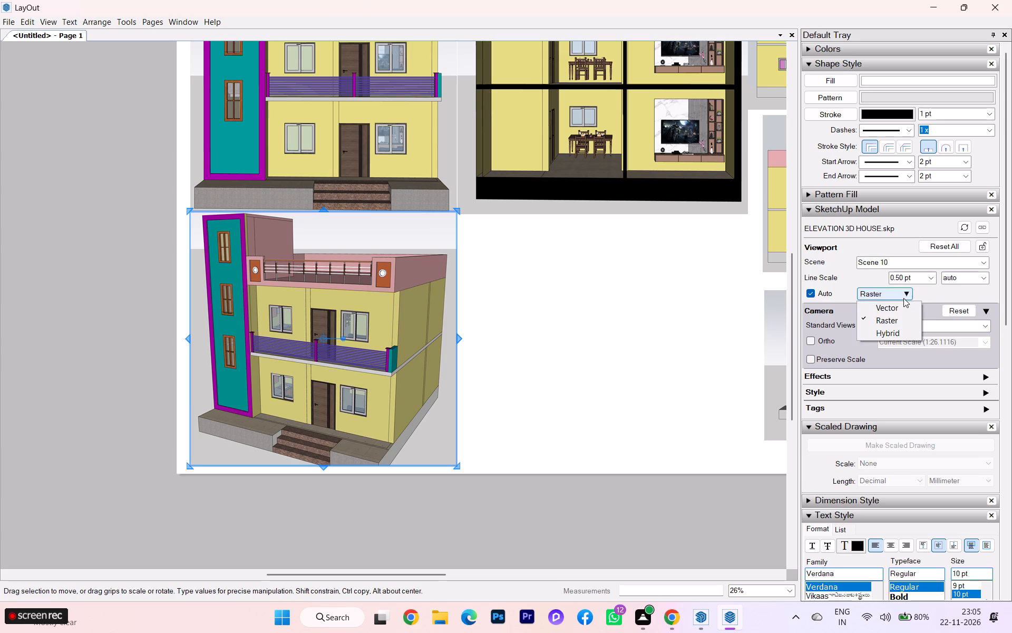
pyautogui.click(890, 306)
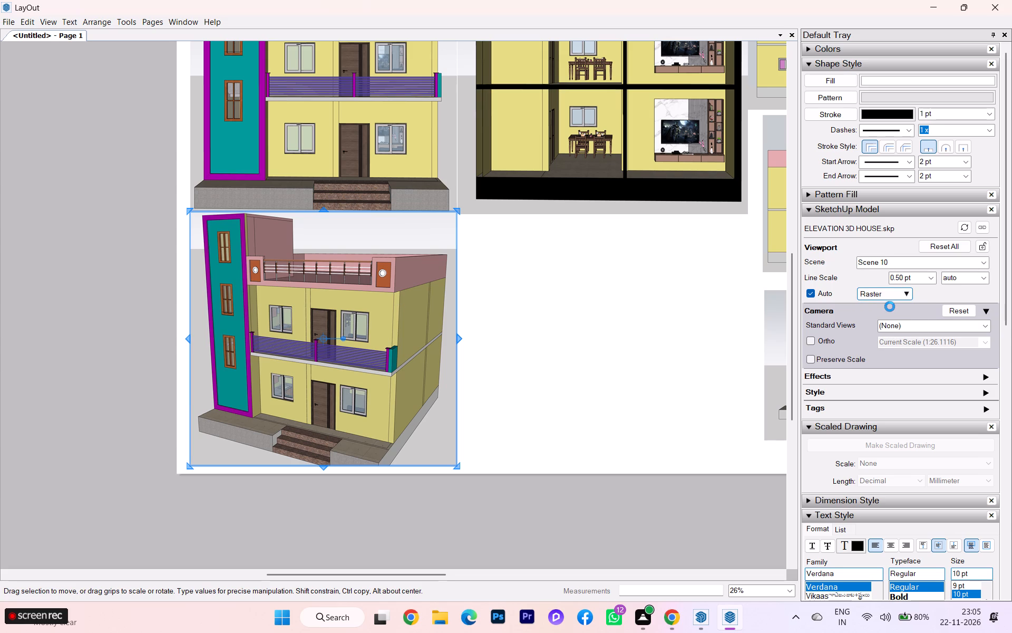
# Copy the 3D viewport about 16.56" across and 0.48" down, placing the copy beneath the interior section.
pyautogui.scroll(-1, 471, 341)
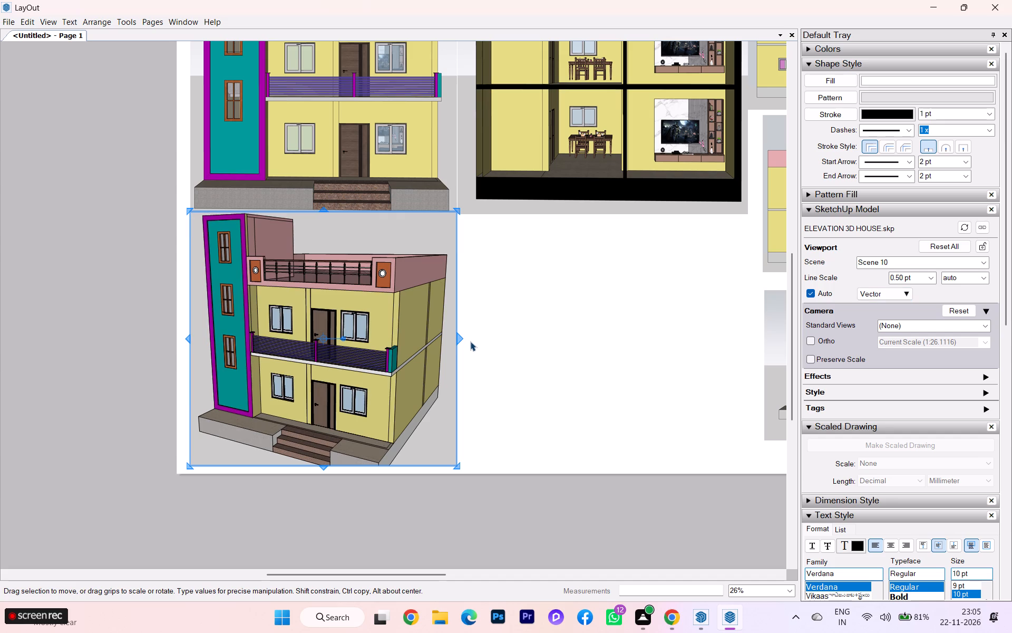
pyautogui.scroll(2, 337, 257)
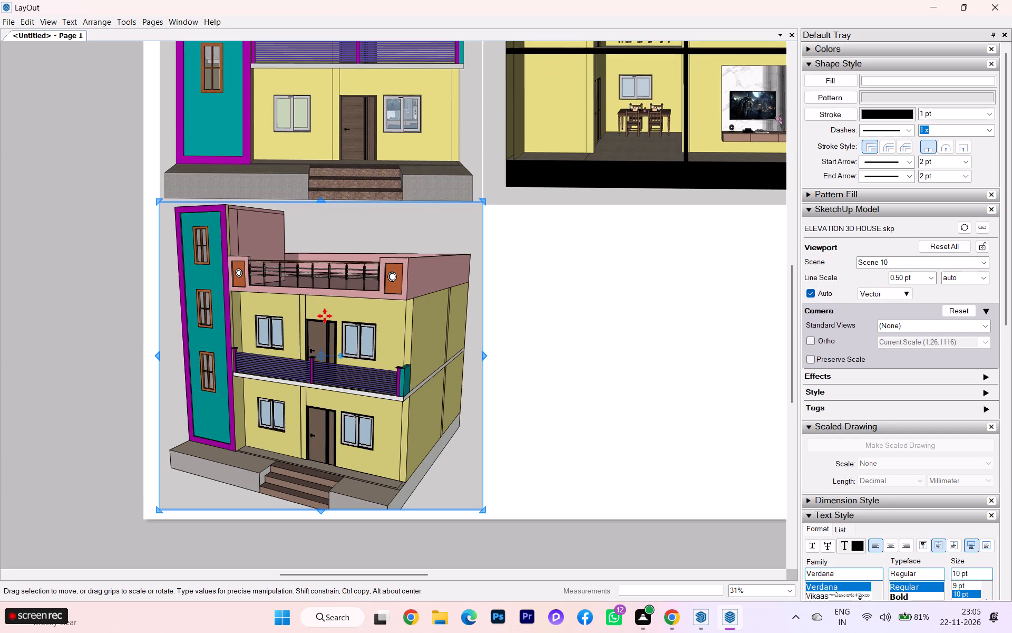
pyautogui.moveTo(324, 315); pyautogui.dragTo(658, 319)
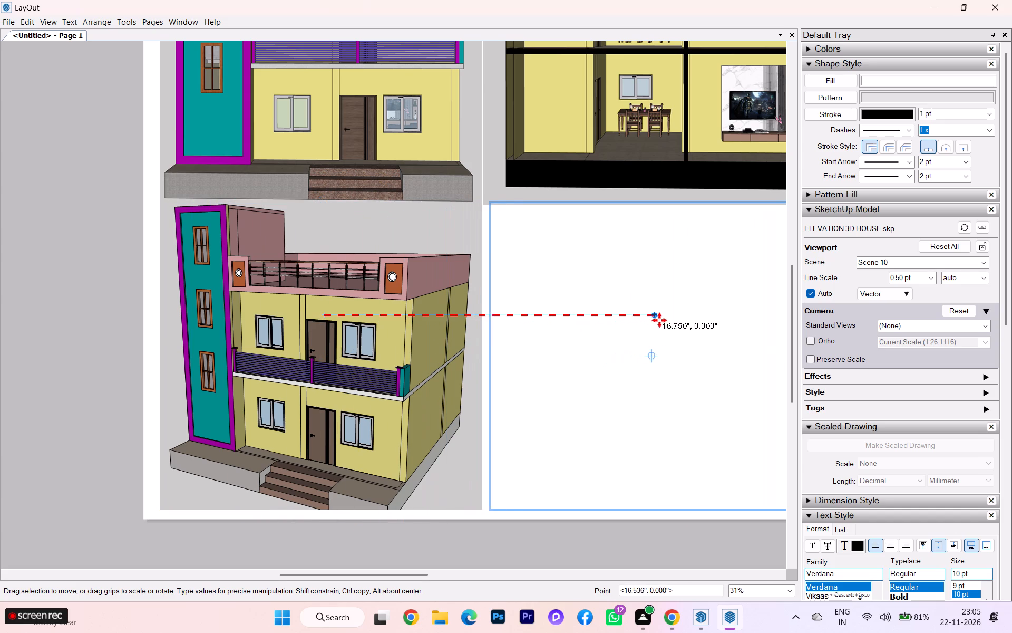
pyautogui.moveTo(658, 319); pyautogui.dragTo(650, 324)
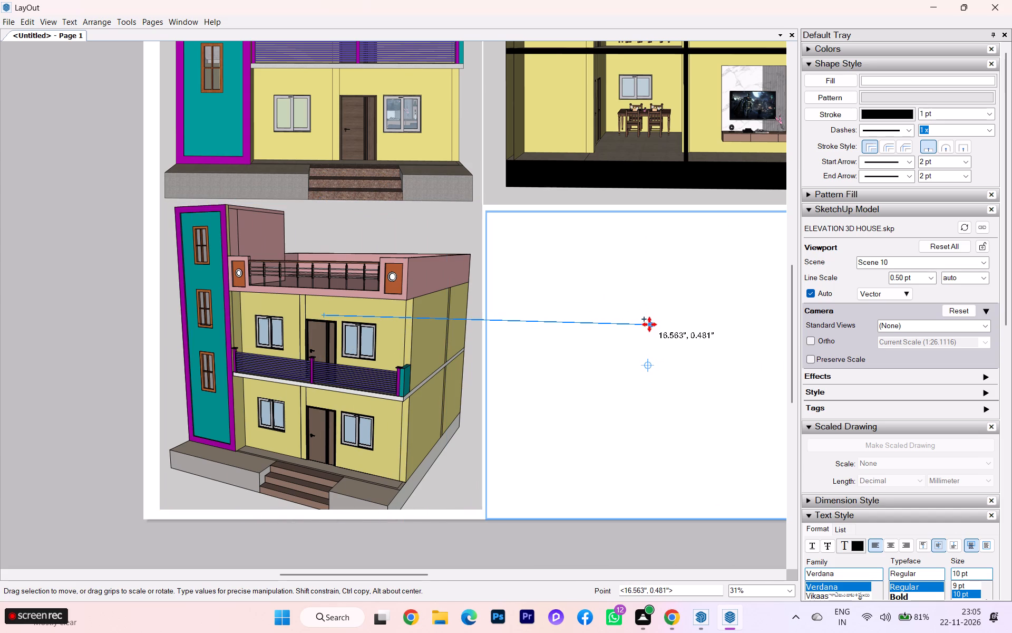
pyautogui.scroll(-1, 478, 306)
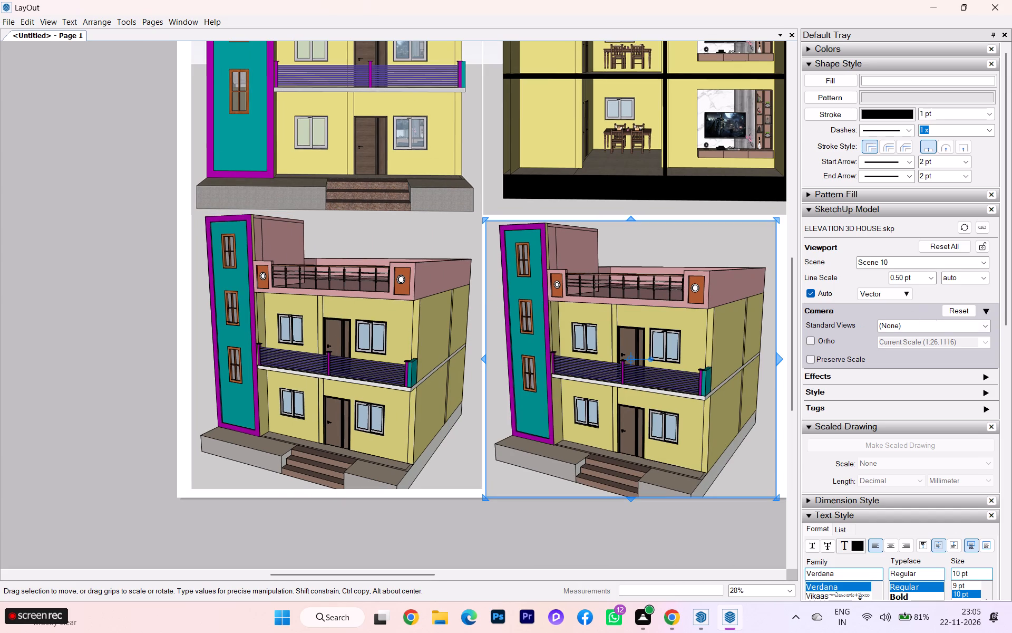
# Set the copied viewport's camera to the Front standard view.
pyautogui.click(991, 324)
pyautogui.click(989, 327)
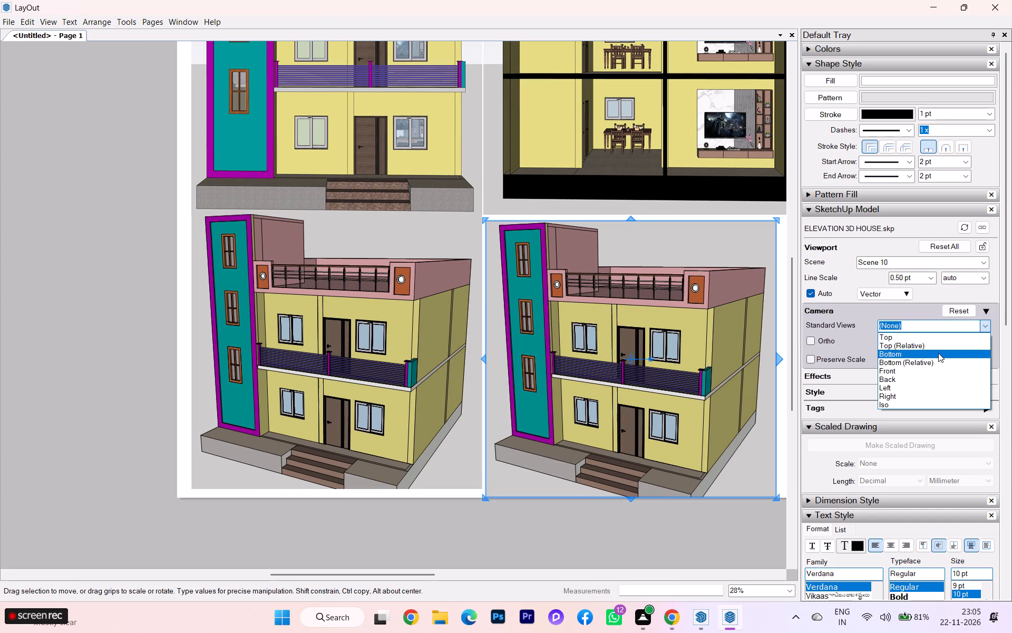
pyautogui.click(900, 369)
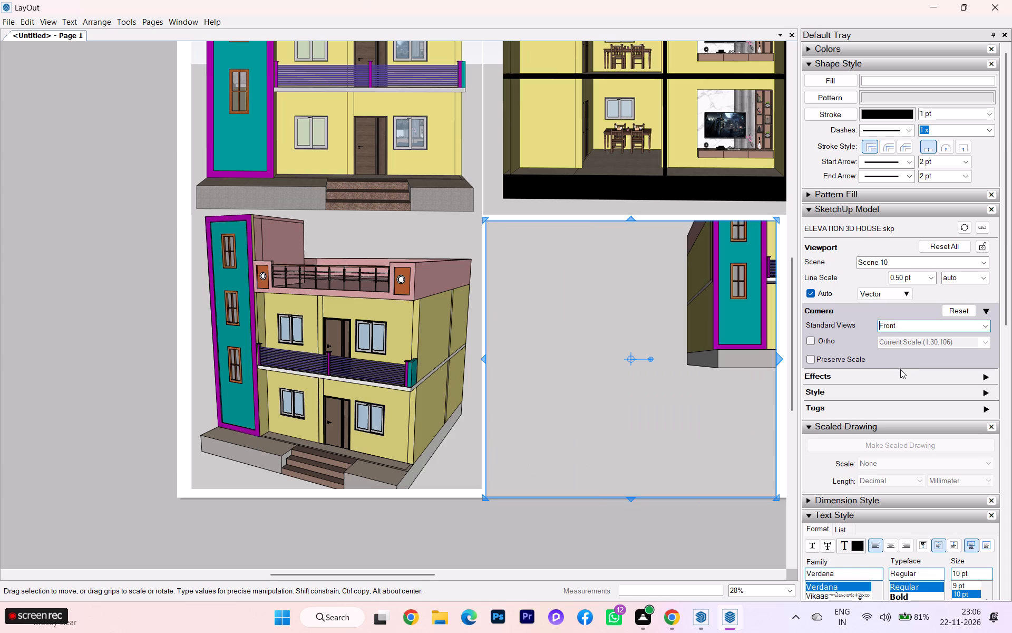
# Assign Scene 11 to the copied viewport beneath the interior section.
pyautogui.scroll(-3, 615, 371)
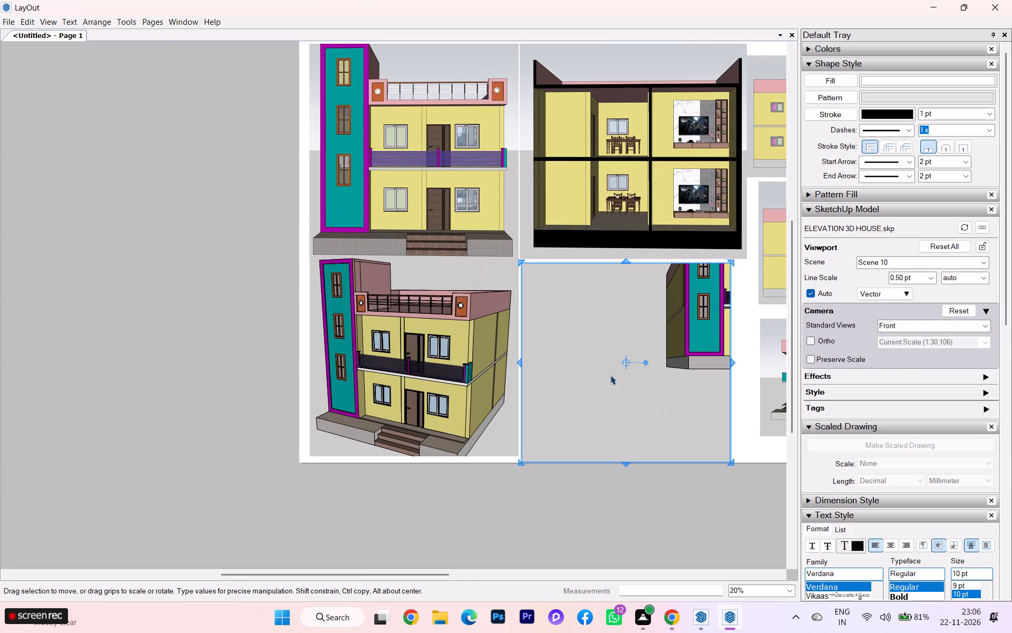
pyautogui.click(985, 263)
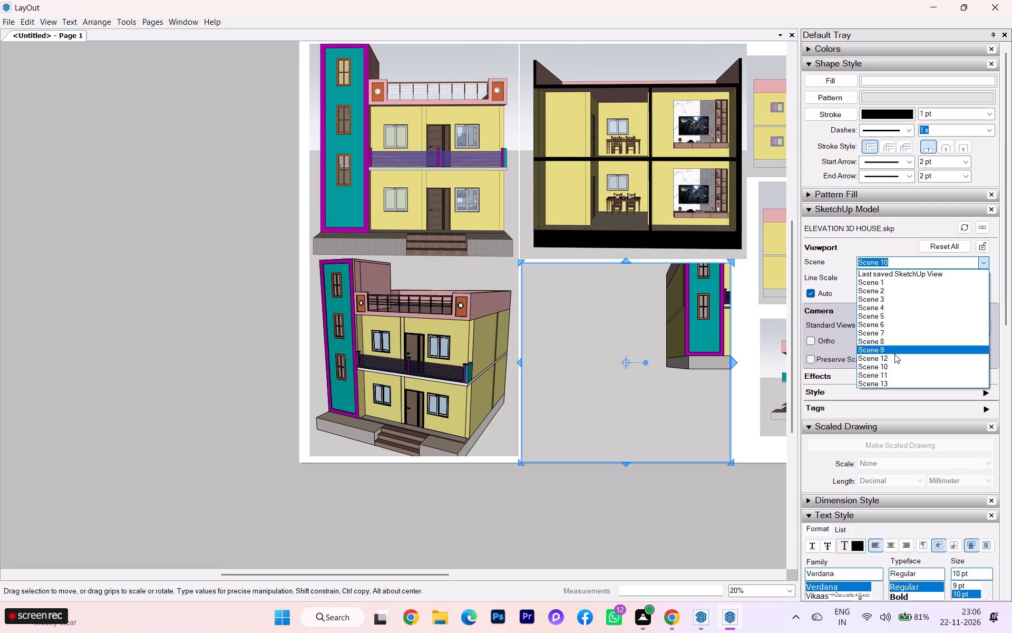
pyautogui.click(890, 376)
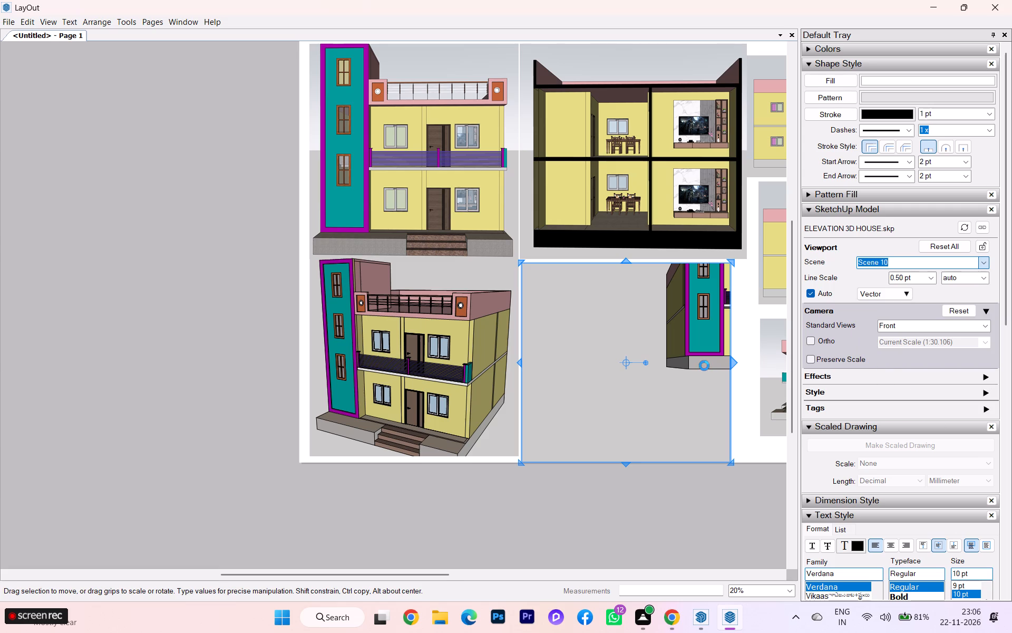
# Open the copied viewport for camera editing and pan the front view until the whole house sits inside the frame.
pyautogui.scroll(-1, 645, 363)
pyautogui.scroll(1, 644, 363)
pyautogui.scroll(-1, 643, 363)
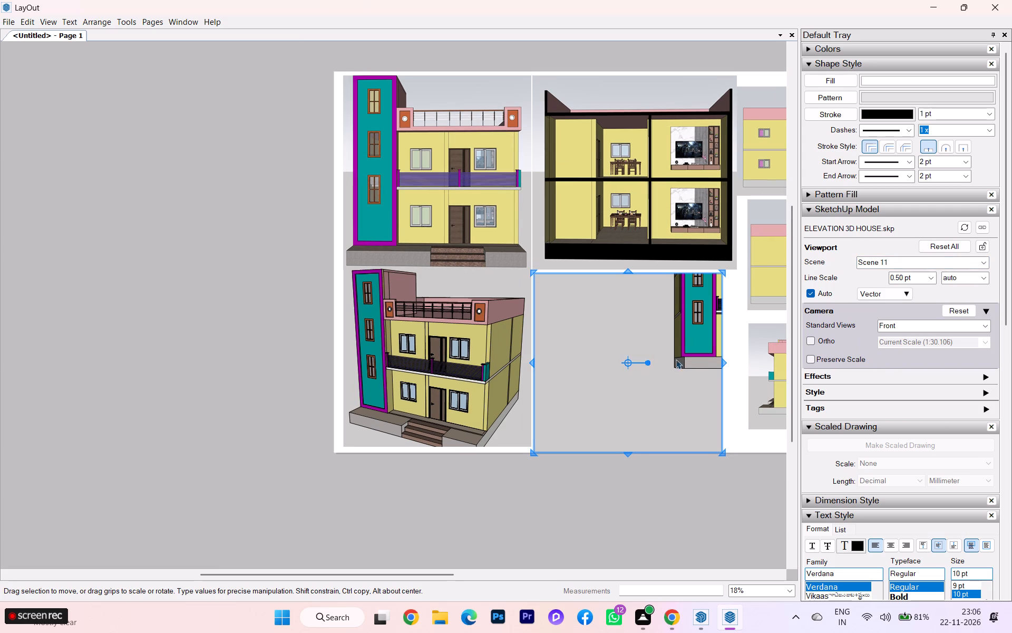
pyautogui.doubleClick(627, 360)
pyautogui.moveTo(674, 342); pyautogui.dragTo(629, 361)
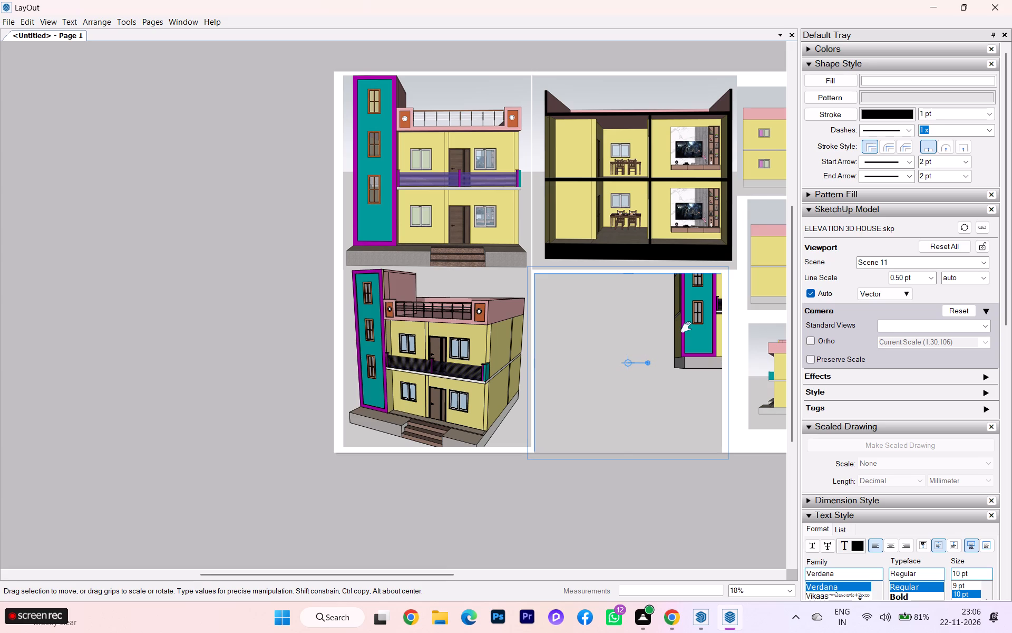
pyautogui.moveTo(686, 327); pyautogui.dragTo(627, 356)
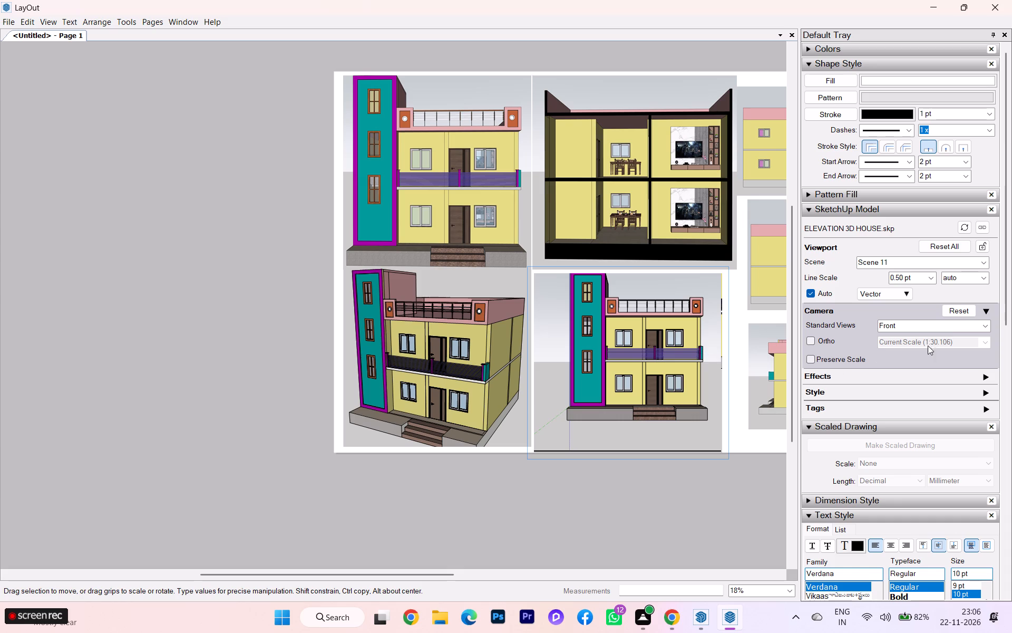
# Set the copied viewport's rendering mode to Raster.
pyautogui.click(893, 291)
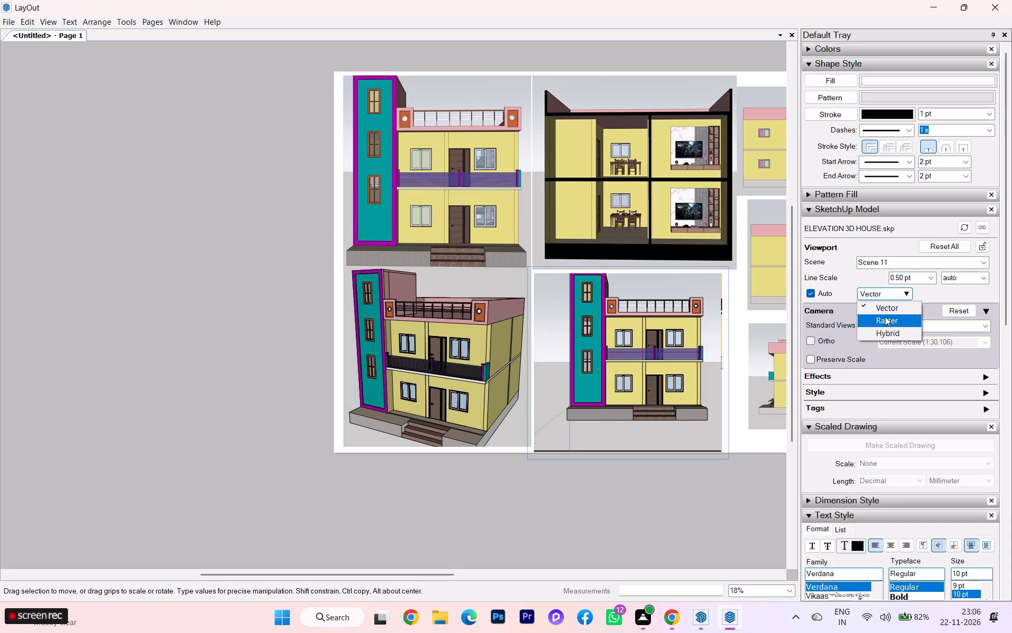
pyautogui.click(884, 320)
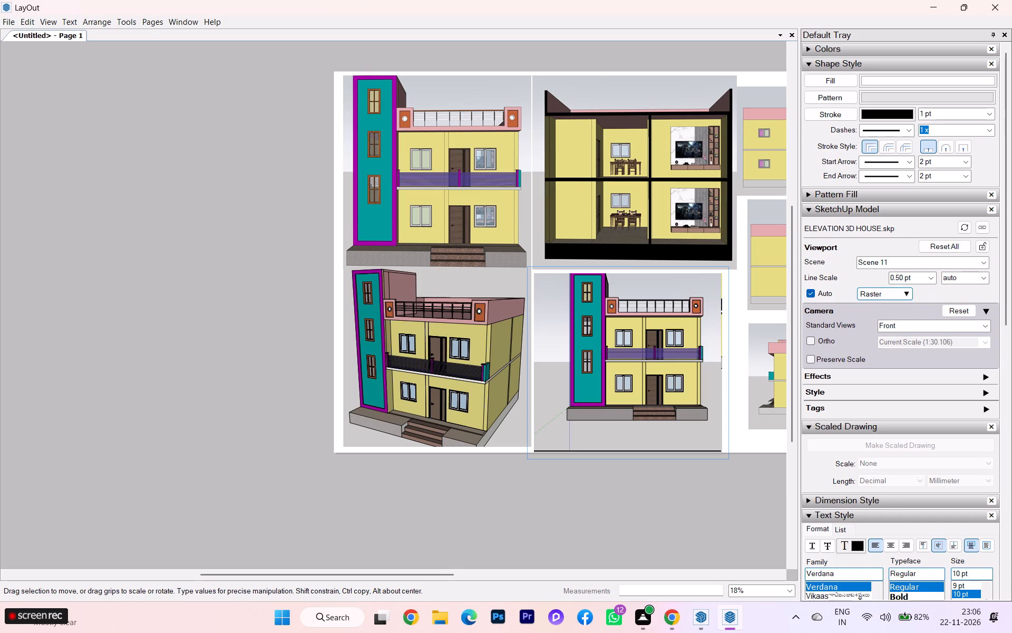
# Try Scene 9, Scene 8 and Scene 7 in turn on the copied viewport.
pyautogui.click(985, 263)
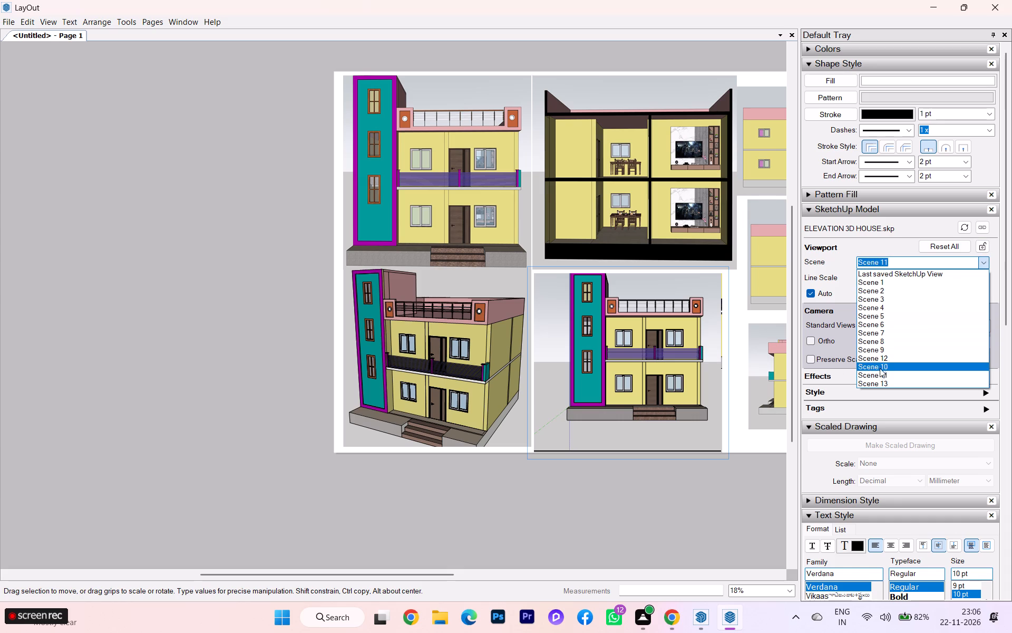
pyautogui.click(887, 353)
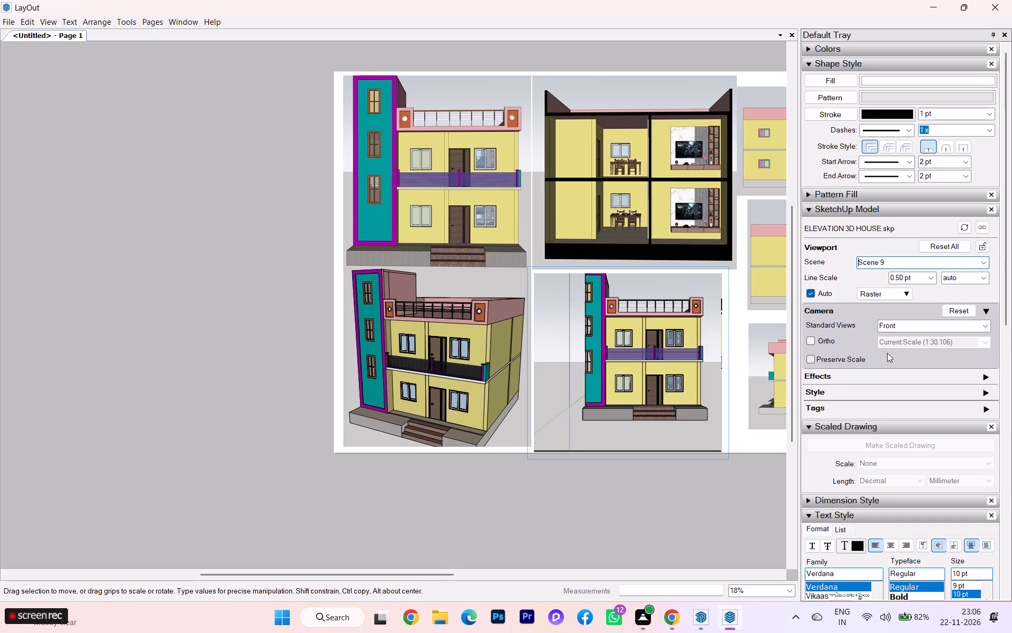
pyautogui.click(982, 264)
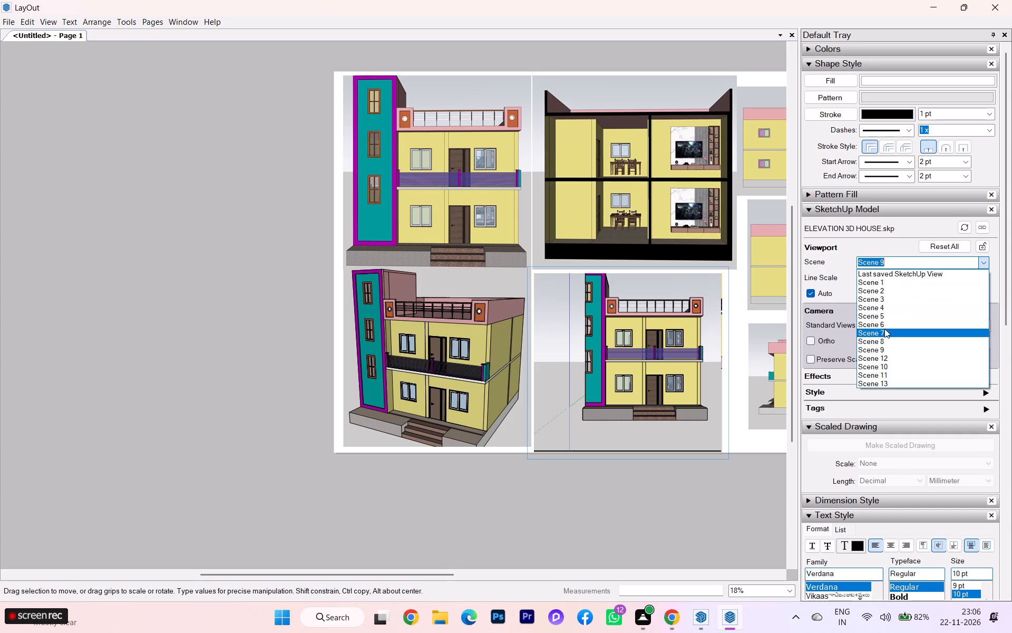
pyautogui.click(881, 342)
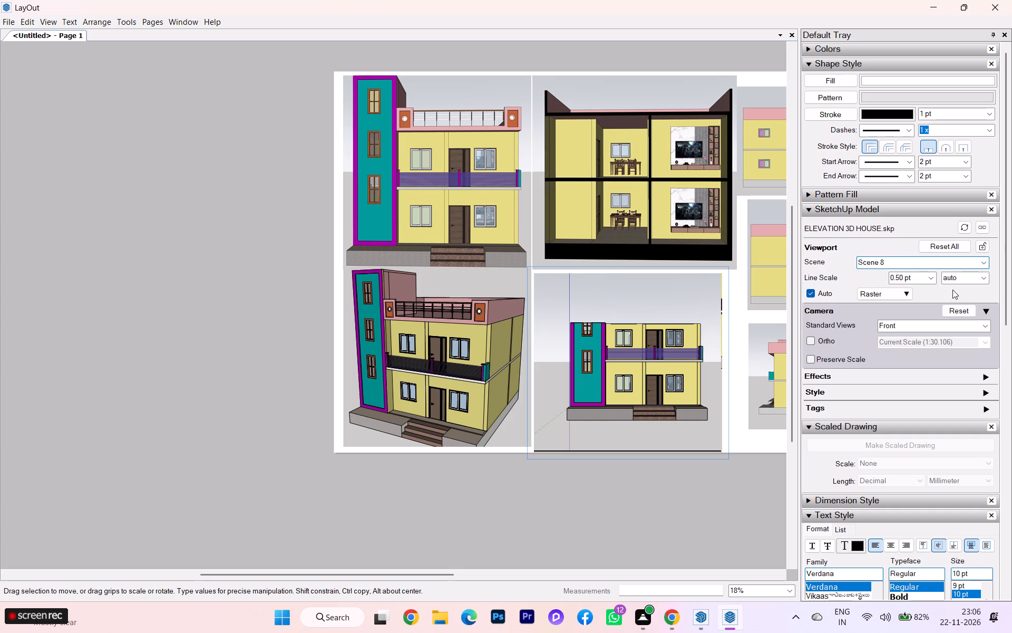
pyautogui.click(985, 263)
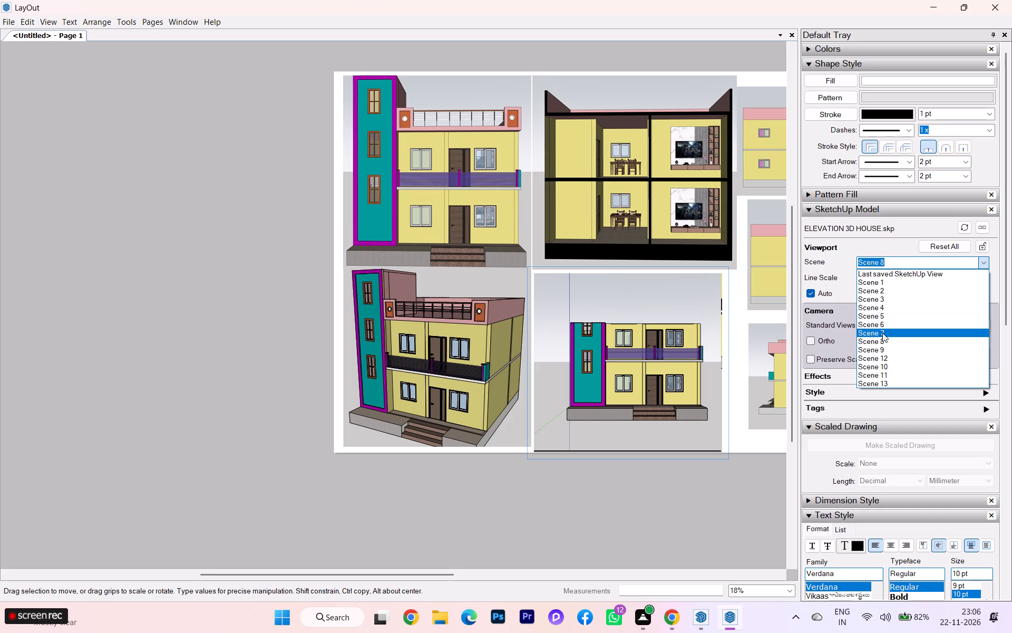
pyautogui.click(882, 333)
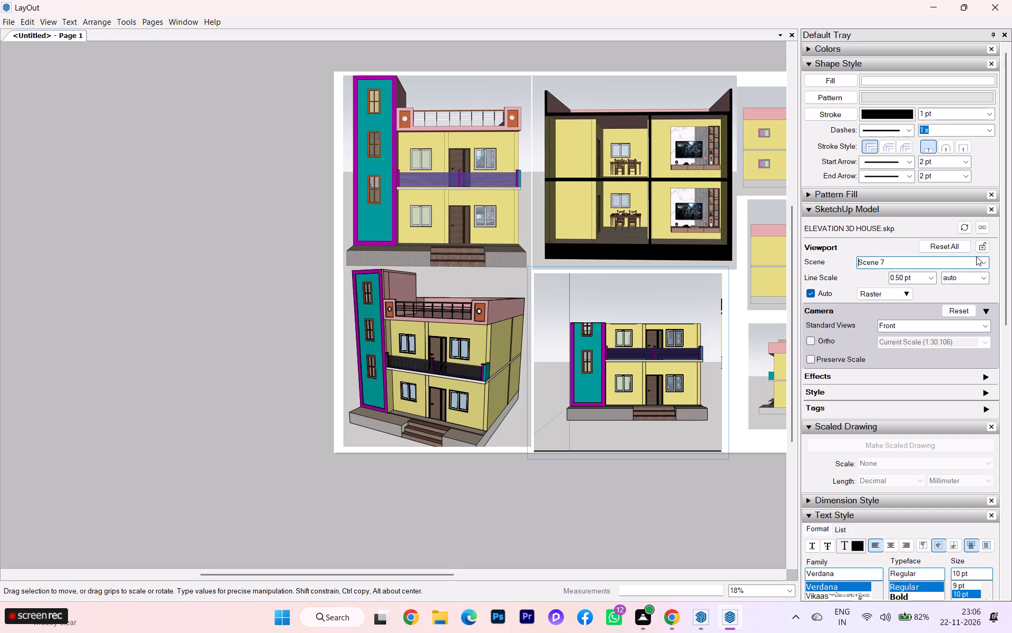
# Assign Scene 6 to the copied viewport beneath the interior section.
pyautogui.click(982, 261)
pyautogui.click(897, 321)
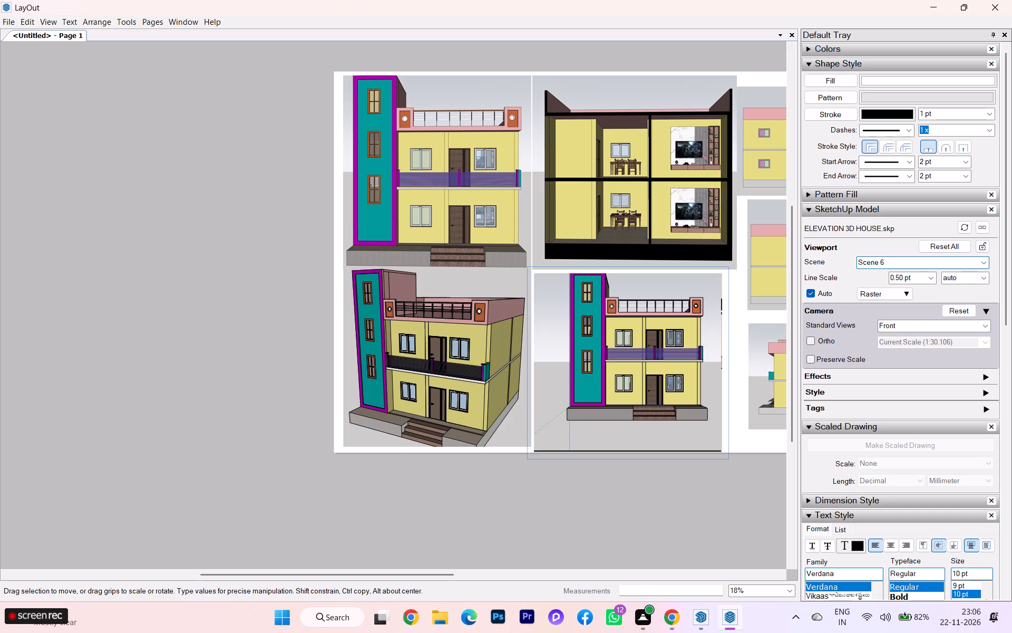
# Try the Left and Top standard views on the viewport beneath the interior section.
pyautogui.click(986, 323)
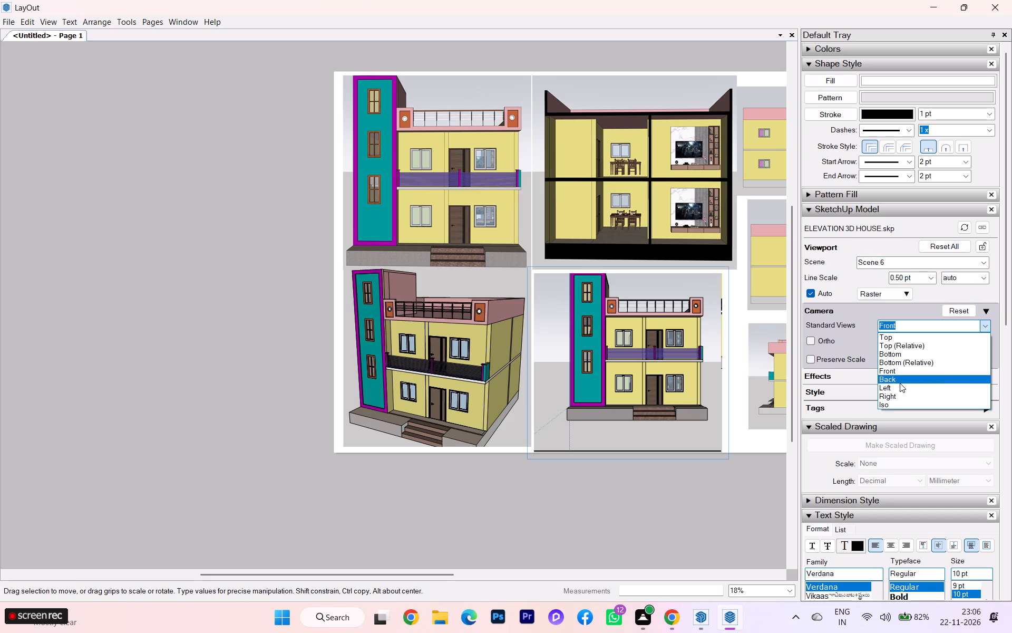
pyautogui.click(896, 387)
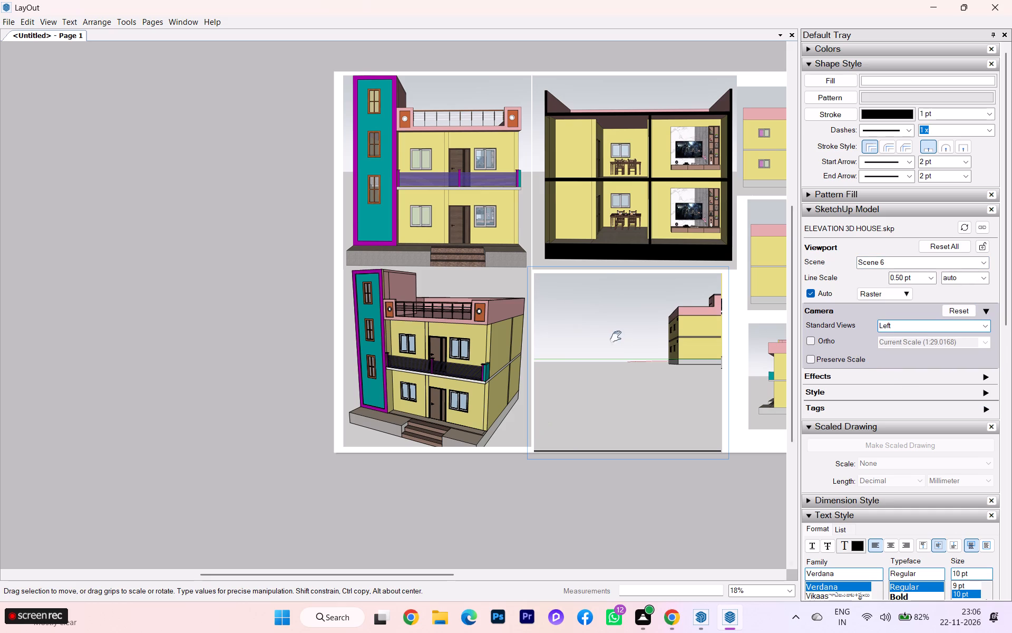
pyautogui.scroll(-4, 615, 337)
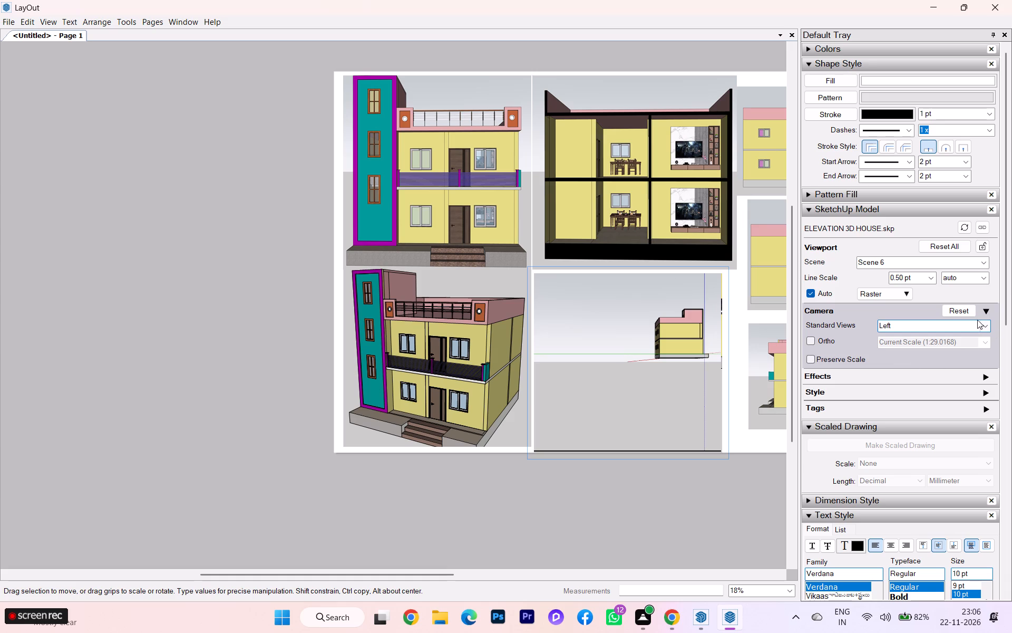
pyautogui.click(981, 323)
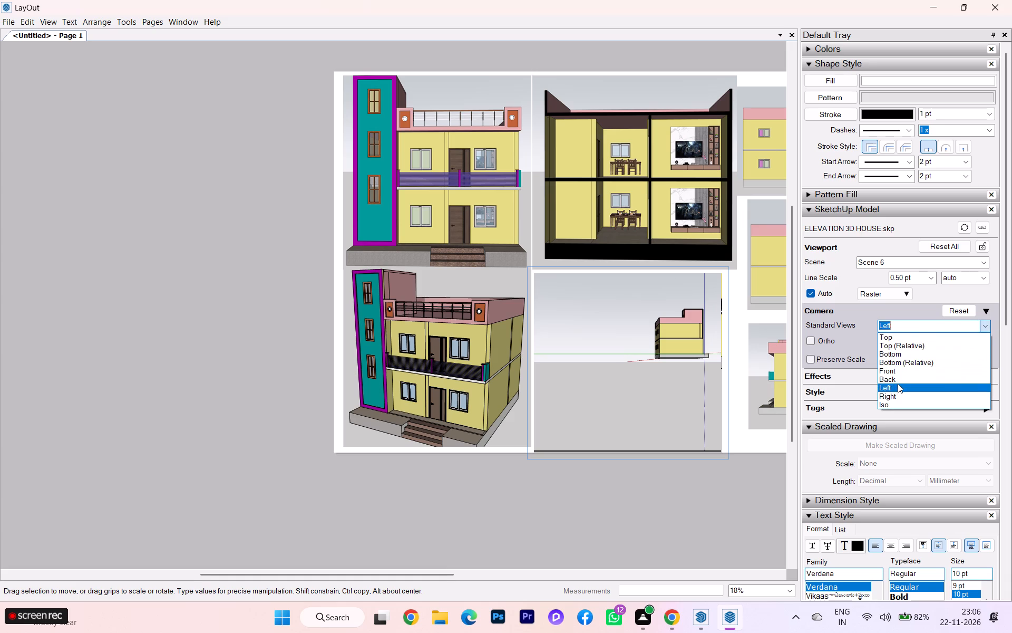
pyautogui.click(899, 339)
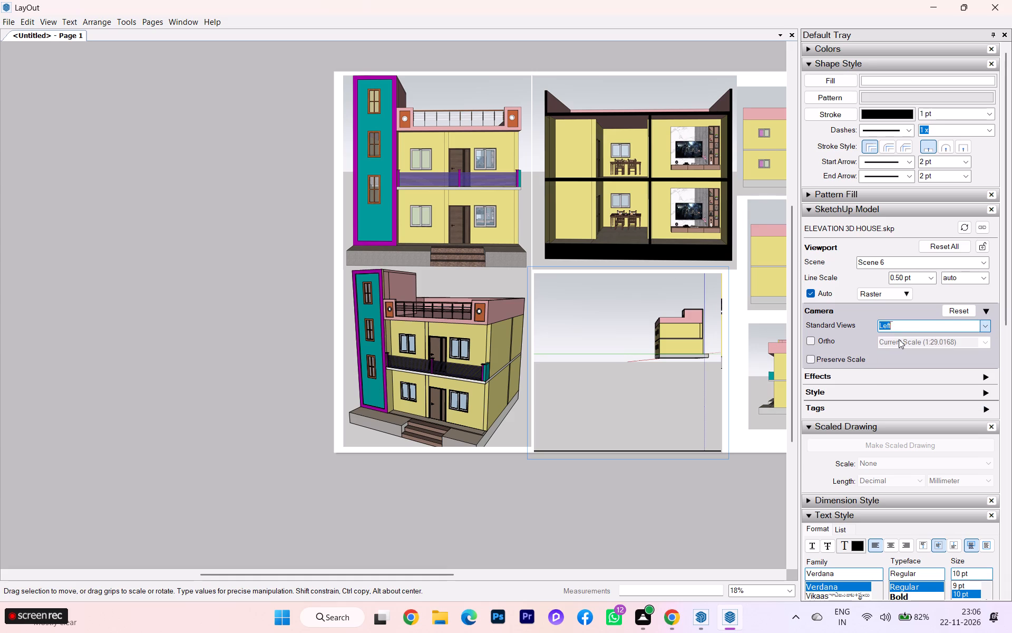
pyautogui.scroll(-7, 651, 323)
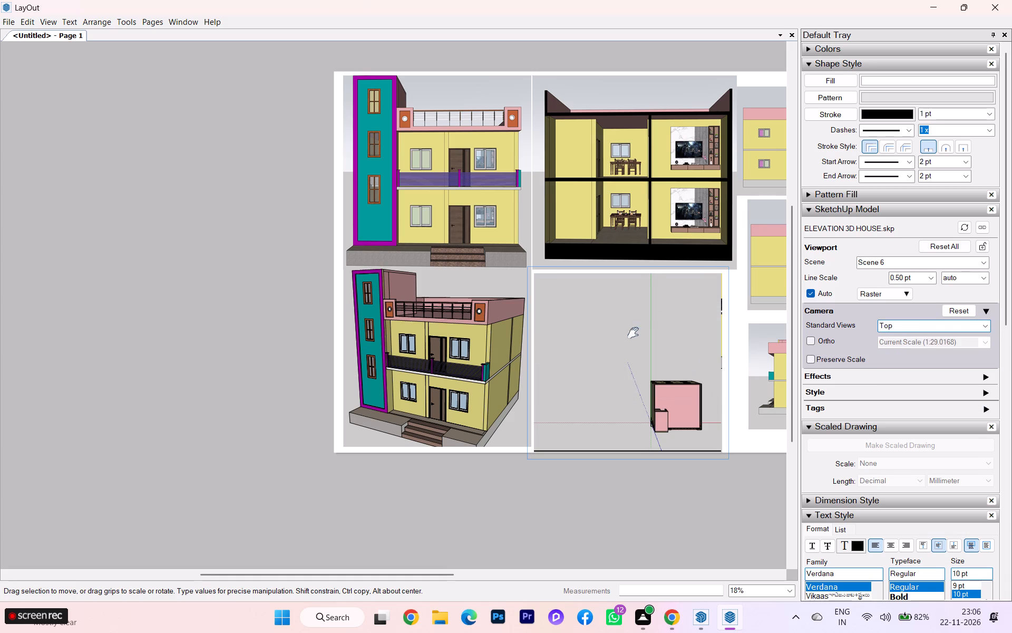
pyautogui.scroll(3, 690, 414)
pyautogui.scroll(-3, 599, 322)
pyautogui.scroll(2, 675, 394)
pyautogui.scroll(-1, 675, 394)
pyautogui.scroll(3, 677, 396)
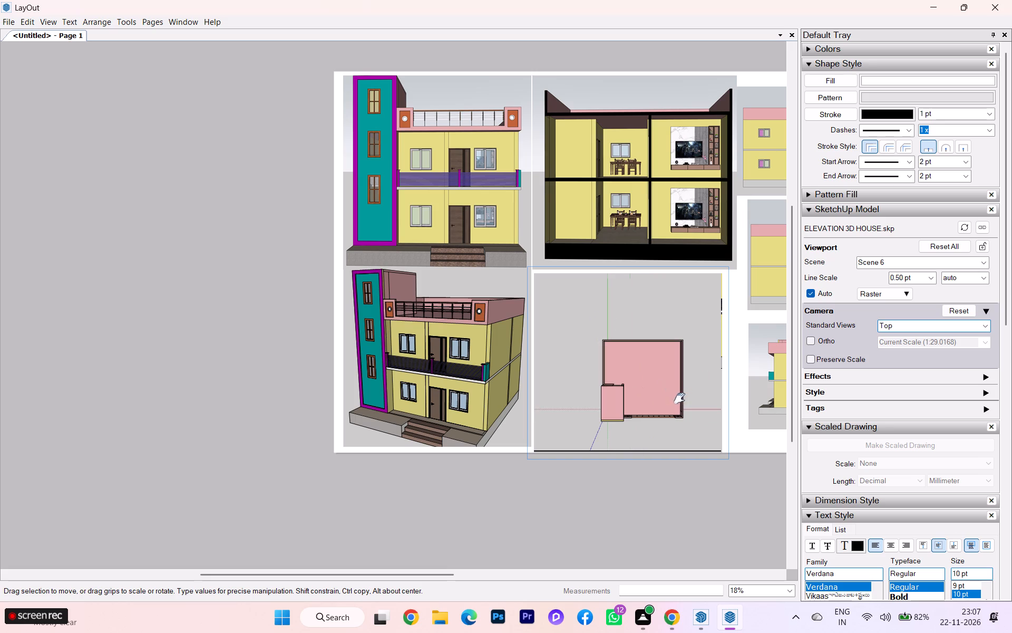
# Assign Scene 9 to the viewport beneath the interior section.
pyautogui.click(980, 266)
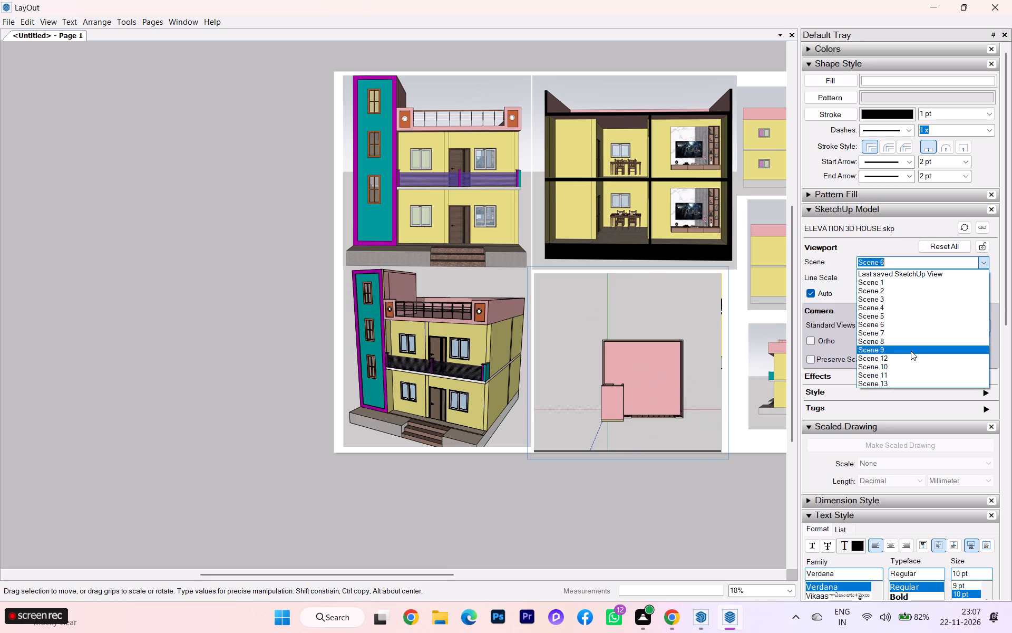
pyautogui.click(899, 349)
# Orbit the Scene 9 viewport's camera from the top view until it faces the cut side showing the staircase.
pyautogui.scroll(-2, 587, 289)
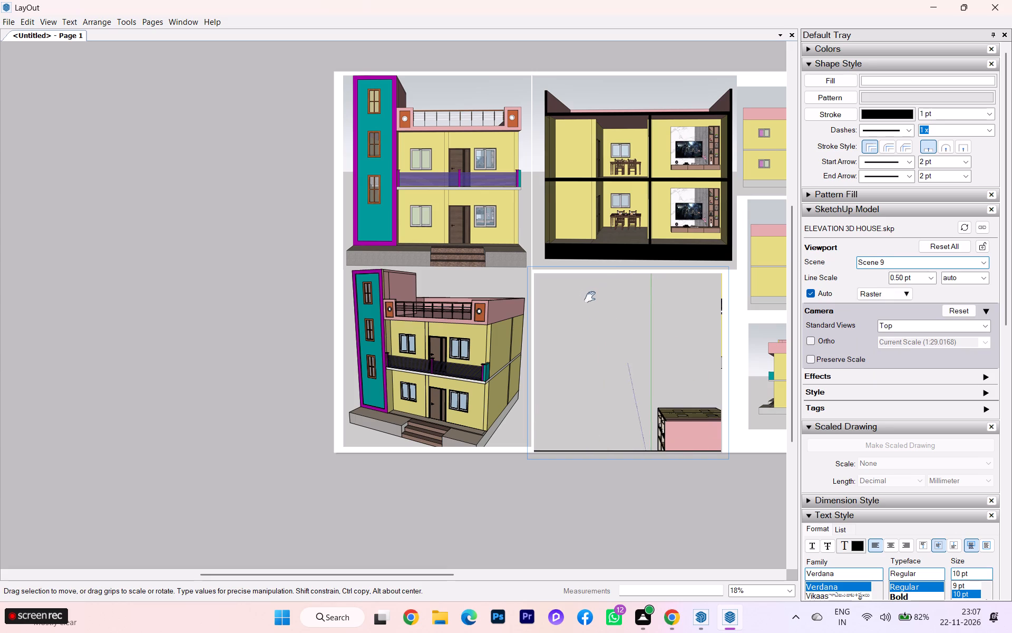
pyautogui.scroll(-4, 590, 297)
pyautogui.scroll(6, 613, 372)
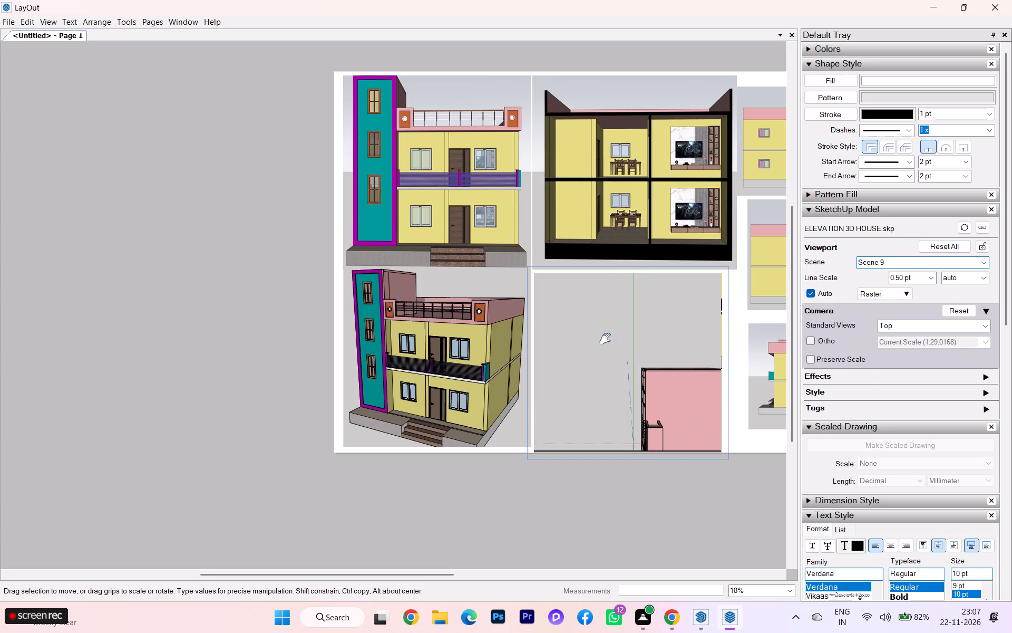
pyautogui.scroll(-2, 606, 338)
pyautogui.scroll(1, 601, 343)
pyautogui.scroll(-2, 600, 343)
pyautogui.moveTo(657, 385); pyautogui.dragTo(812, 216, button='middle')
pyautogui.scroll(5, 706, 438)
pyautogui.scroll(-3, 706, 441)
pyautogui.scroll(1, 706, 441)
pyautogui.scroll(1, 695, 381)
pyautogui.scroll(-1, 693, 387)
pyautogui.moveTo(694, 395); pyautogui.dragTo(653, 398, button='middle')
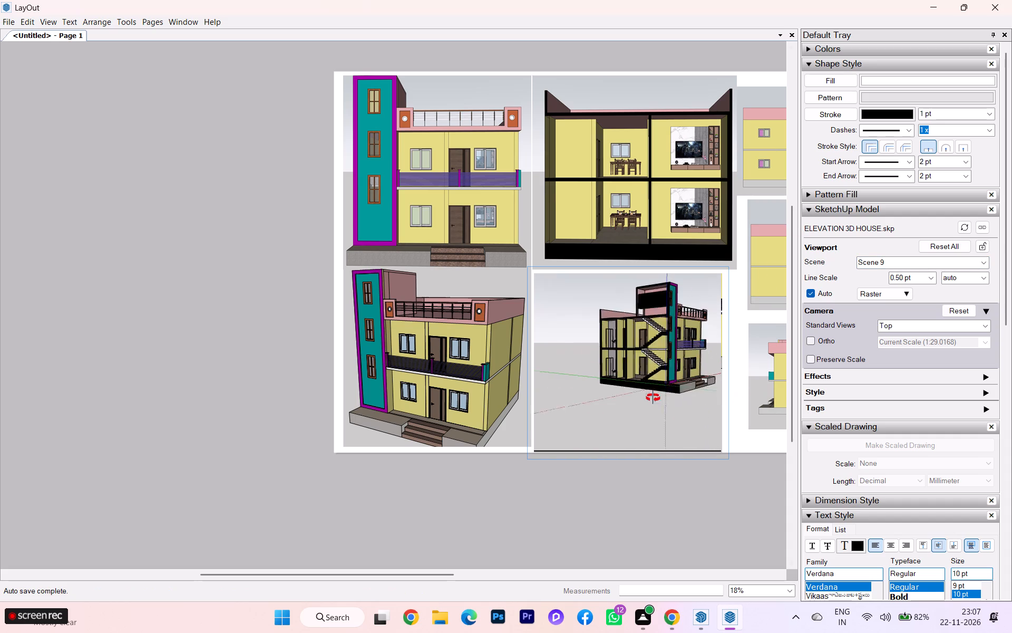
pyautogui.moveTo(653, 398); pyautogui.dragTo(638, 398, button='middle')
pyautogui.moveTo(632, 395); pyautogui.dragTo(732, 399, button='middle')
pyautogui.scroll(-5, 547, 365)
pyautogui.scroll(1, 539, 364)
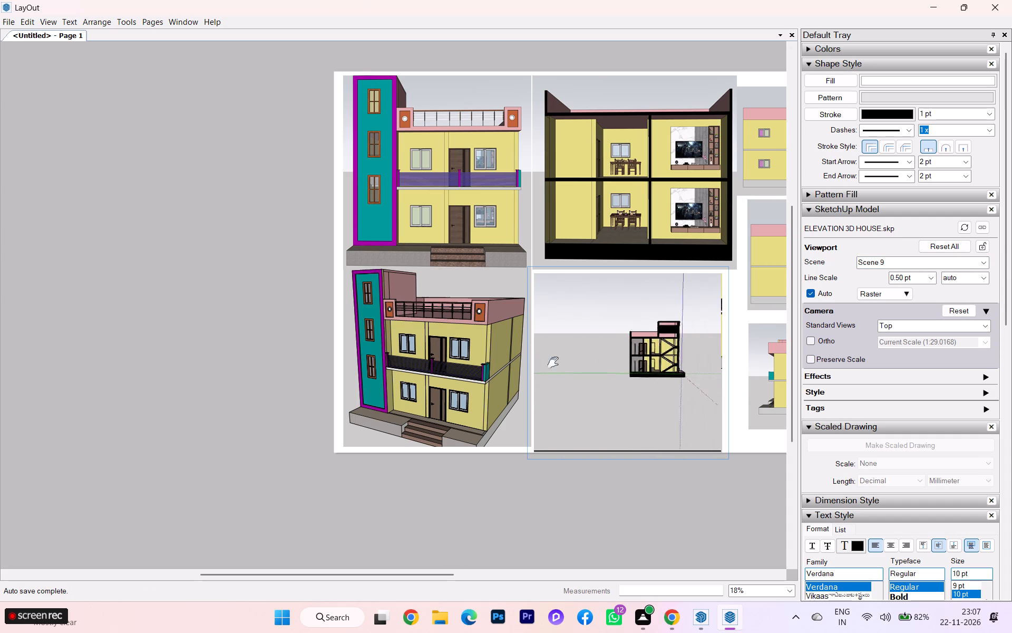
# Enlarge and reposition the staircase section within its viewport until the whole cut house fills the frame.
pyautogui.scroll(6, 729, 396)
pyautogui.scroll(2, 646, 315)
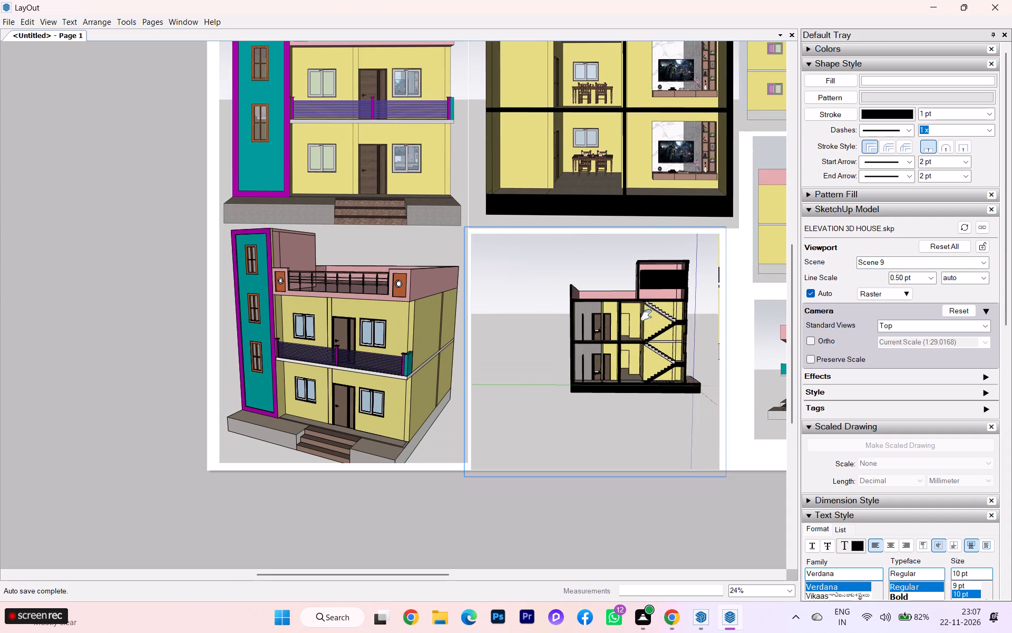
pyautogui.scroll(1, 640, 320)
pyautogui.scroll(-3, 640, 321)
pyautogui.scroll(1, 640, 321)
pyautogui.scroll(1, 587, 316)
pyautogui.scroll(-1, 585, 316)
pyautogui.scroll(2, 585, 316)
pyautogui.scroll(-2, 583, 316)
pyautogui.scroll(1, 581, 317)
pyautogui.scroll(1, 523, 306)
pyautogui.scroll(-4, 476, 304)
pyautogui.scroll(1, 464, 304)
pyautogui.scroll(-1, 464, 304)
pyautogui.scroll(3, 658, 339)
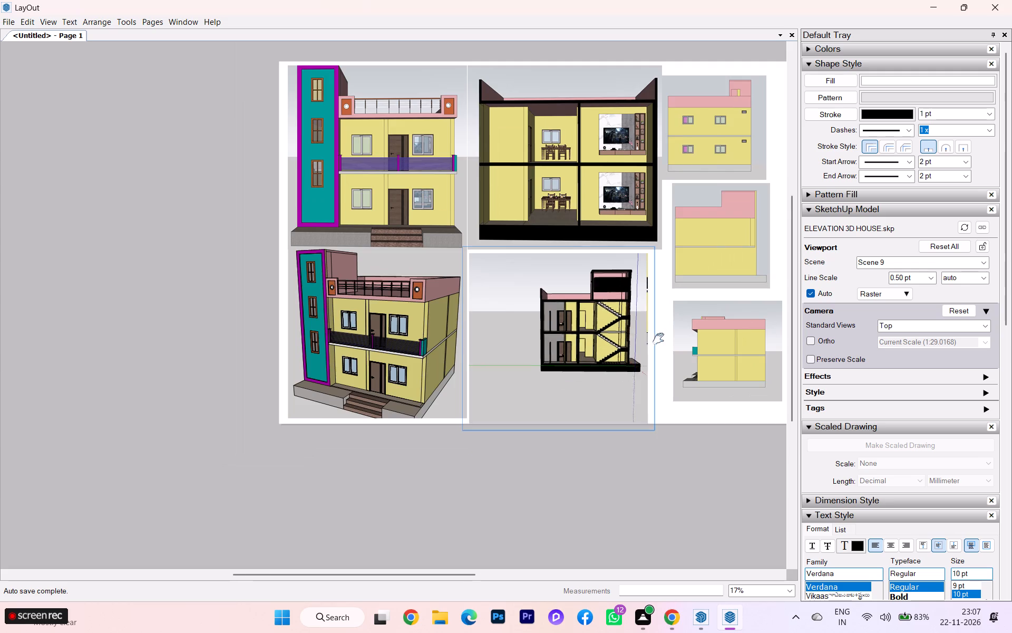
pyautogui.scroll(5, 575, 333)
pyautogui.scroll(-1, 576, 331)
pyautogui.scroll(1, 576, 331)
pyautogui.scroll(-1, 454, 323)
pyautogui.scroll(1, 453, 323)
pyautogui.scroll(-2, 439, 323)
pyautogui.scroll(1, 578, 332)
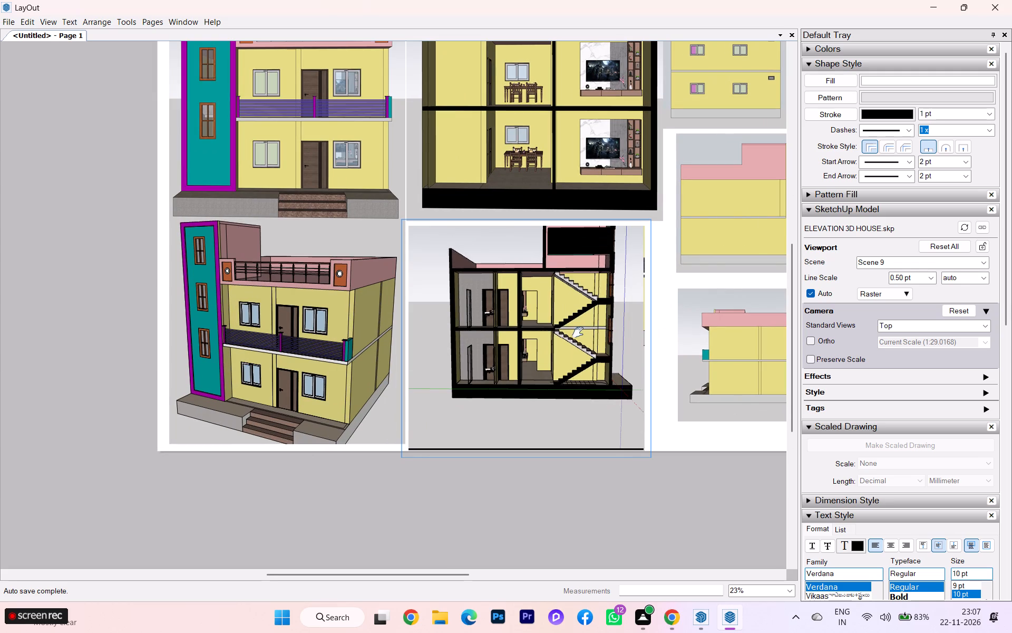
pyautogui.scroll(2, 578, 332)
pyautogui.scroll(-3, 581, 336)
pyautogui.scroll(3, 575, 260)
pyautogui.scroll(-1, 575, 265)
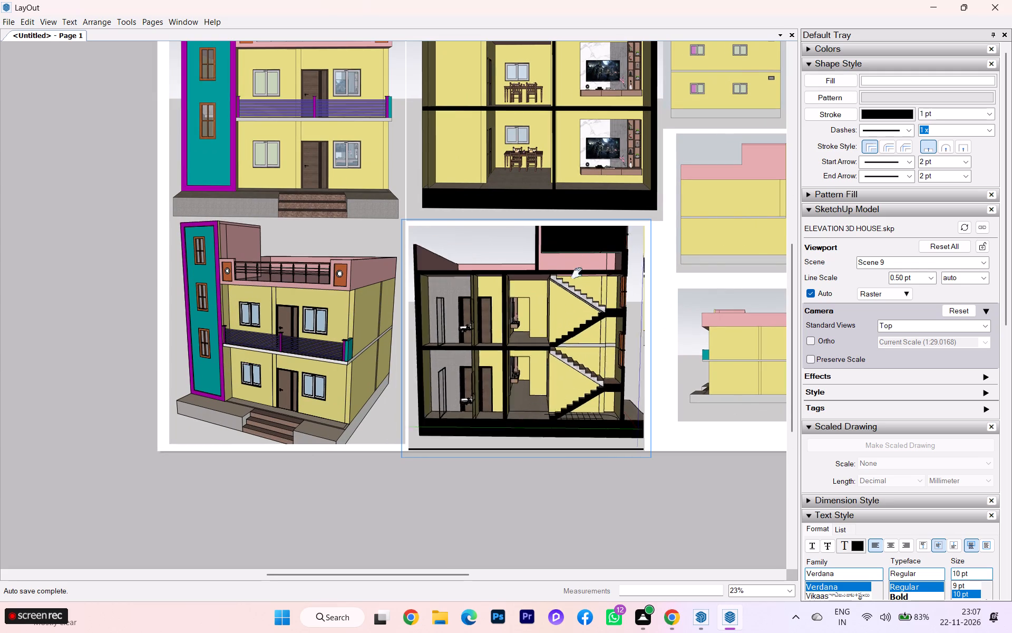
pyautogui.scroll(-5, 577, 273)
pyautogui.scroll(2, 587, 233)
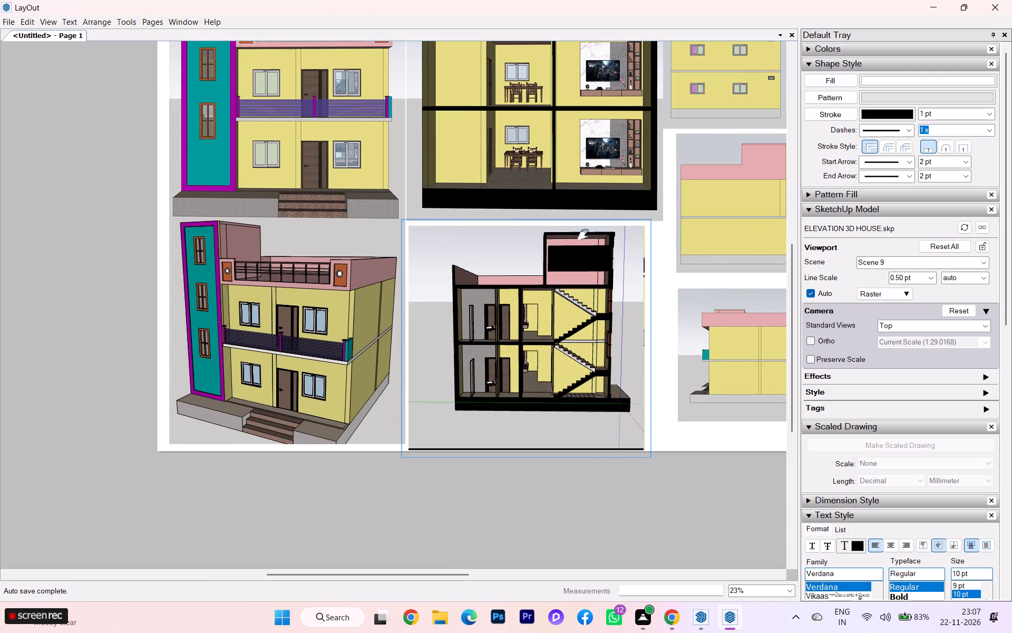
pyautogui.scroll(1, 583, 235)
pyautogui.scroll(1, 541, 254)
pyautogui.scroll(-1, 541, 254)
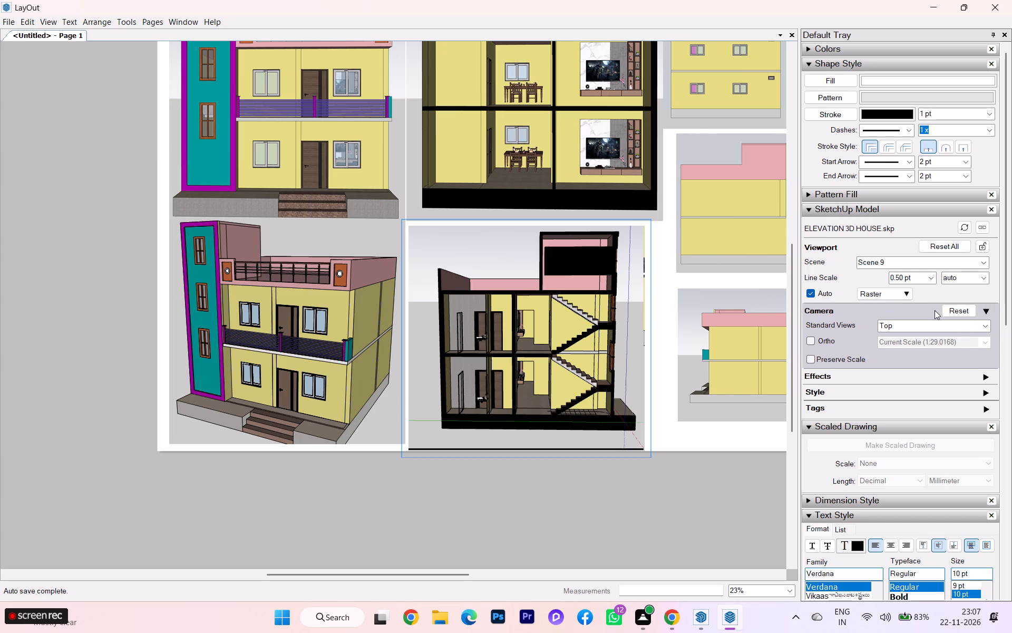
# Set the staircase section viewport's rendering mode to Vector and leave its camera editing.
pyautogui.click(907, 295)
pyautogui.click(872, 306)
pyautogui.click(670, 351)
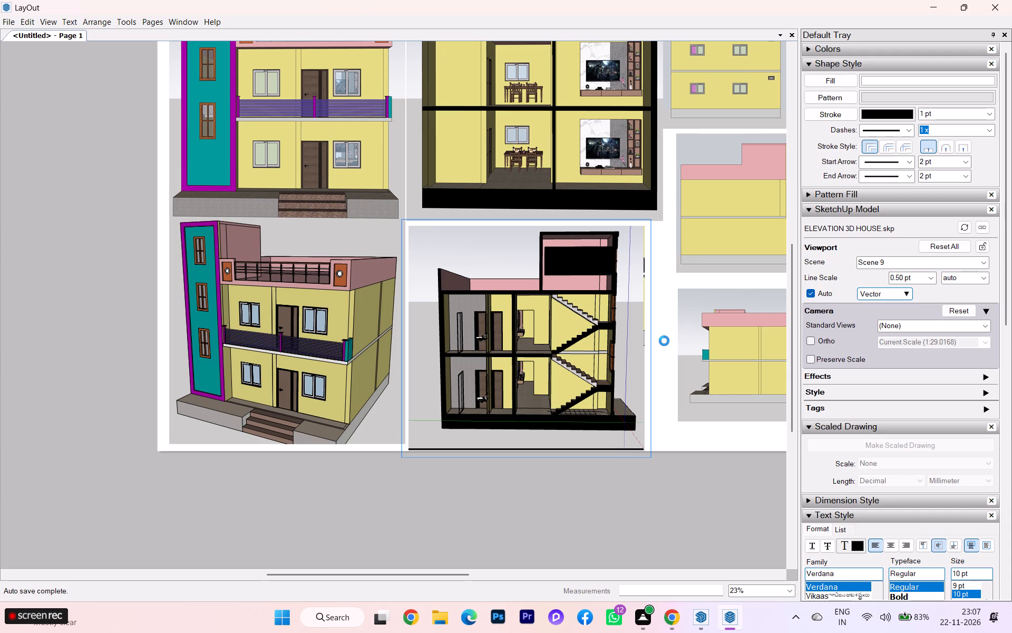
pyautogui.scroll(-1, 664, 341)
pyautogui.scroll(-3, 467, 264)
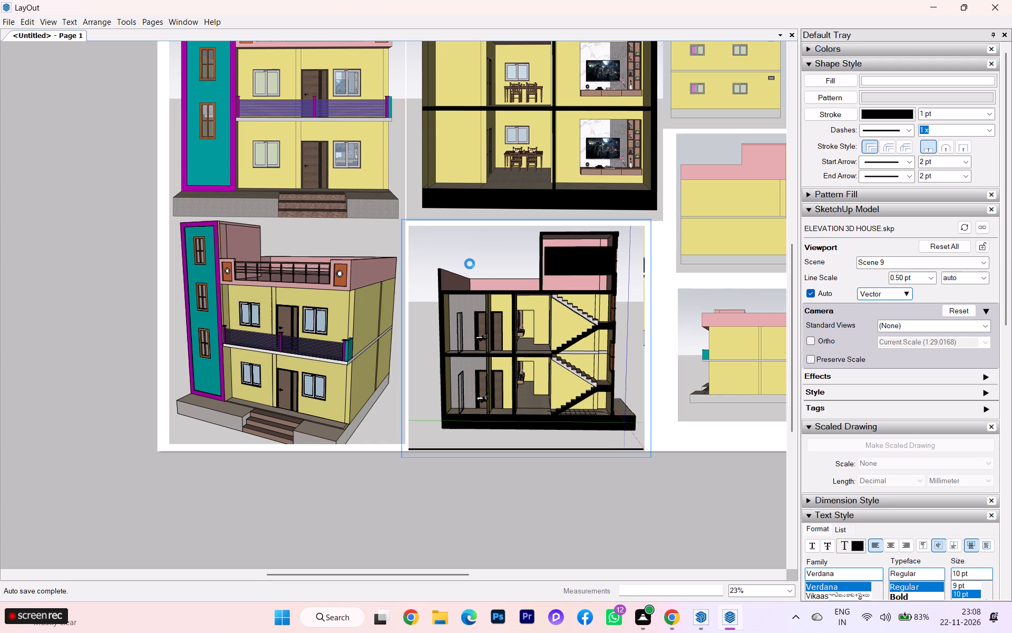
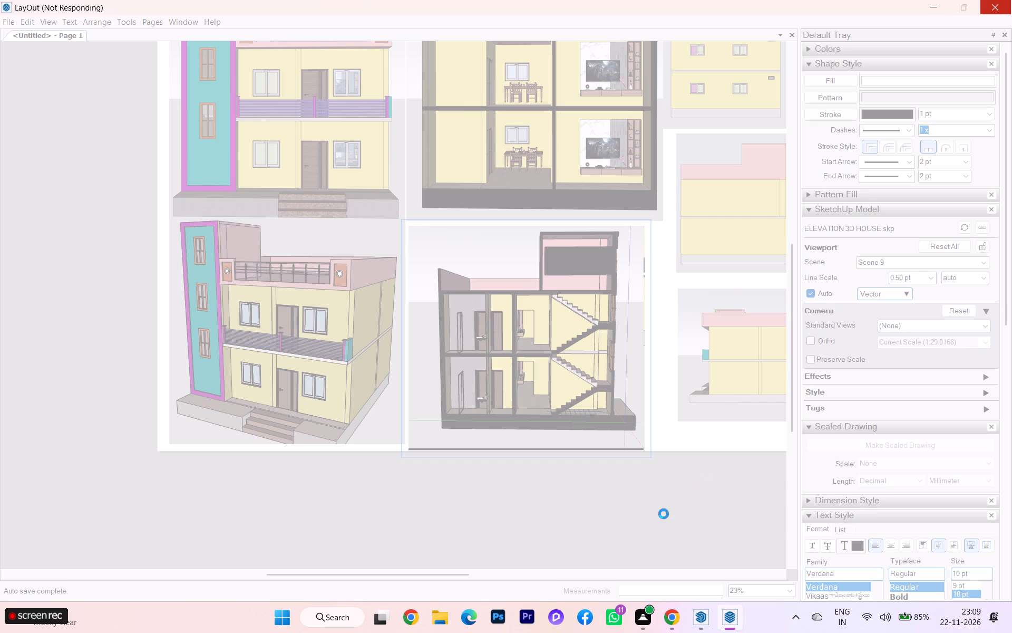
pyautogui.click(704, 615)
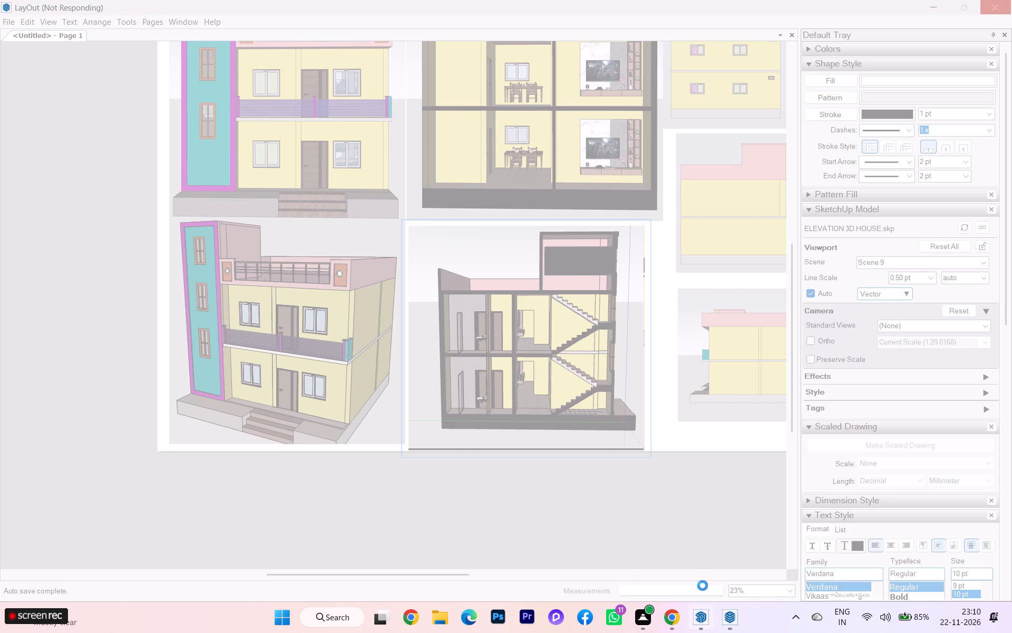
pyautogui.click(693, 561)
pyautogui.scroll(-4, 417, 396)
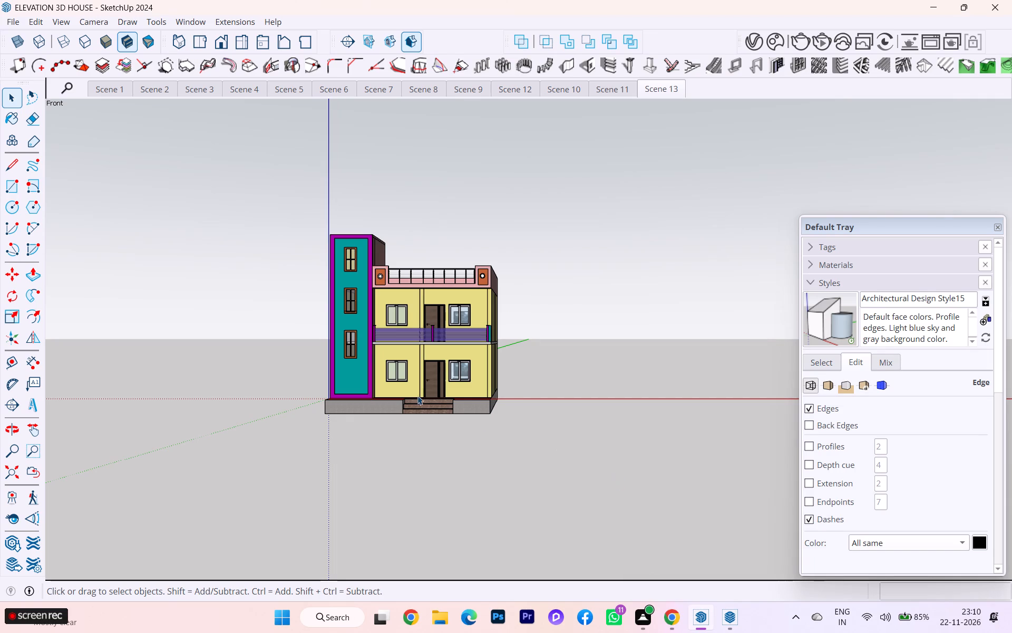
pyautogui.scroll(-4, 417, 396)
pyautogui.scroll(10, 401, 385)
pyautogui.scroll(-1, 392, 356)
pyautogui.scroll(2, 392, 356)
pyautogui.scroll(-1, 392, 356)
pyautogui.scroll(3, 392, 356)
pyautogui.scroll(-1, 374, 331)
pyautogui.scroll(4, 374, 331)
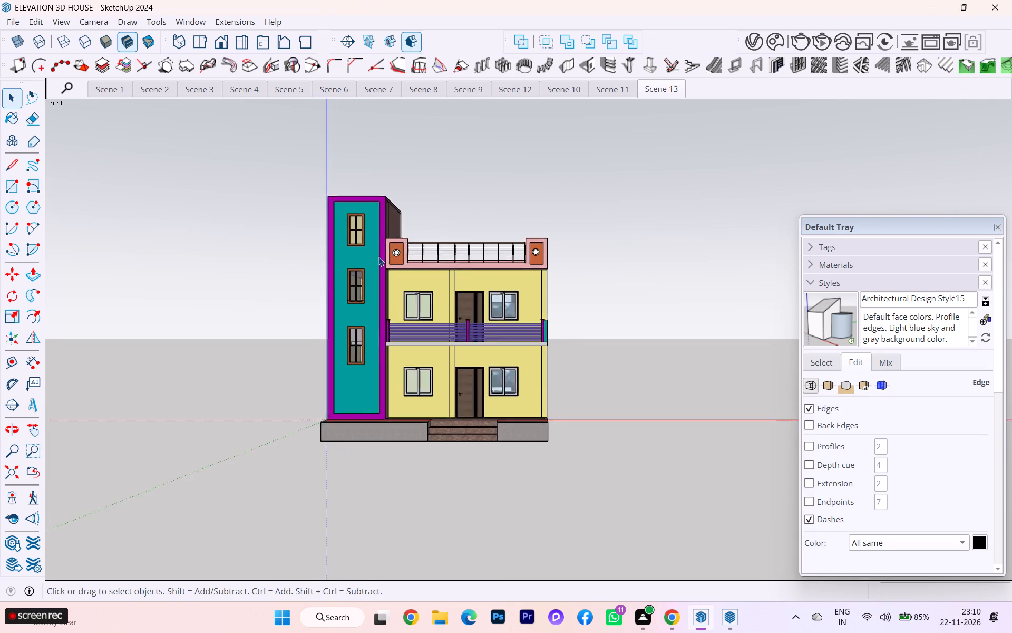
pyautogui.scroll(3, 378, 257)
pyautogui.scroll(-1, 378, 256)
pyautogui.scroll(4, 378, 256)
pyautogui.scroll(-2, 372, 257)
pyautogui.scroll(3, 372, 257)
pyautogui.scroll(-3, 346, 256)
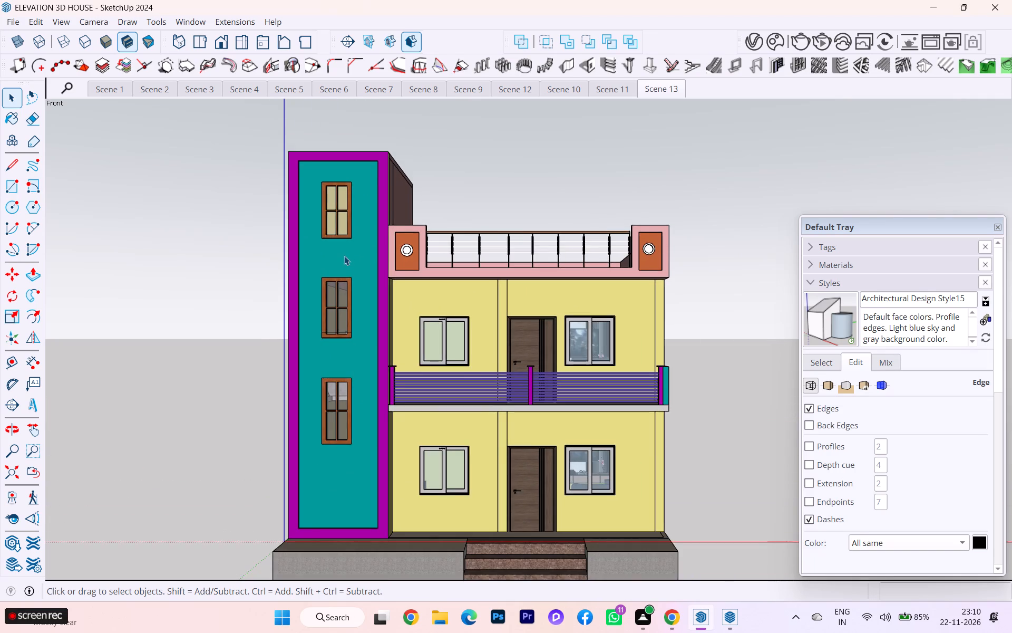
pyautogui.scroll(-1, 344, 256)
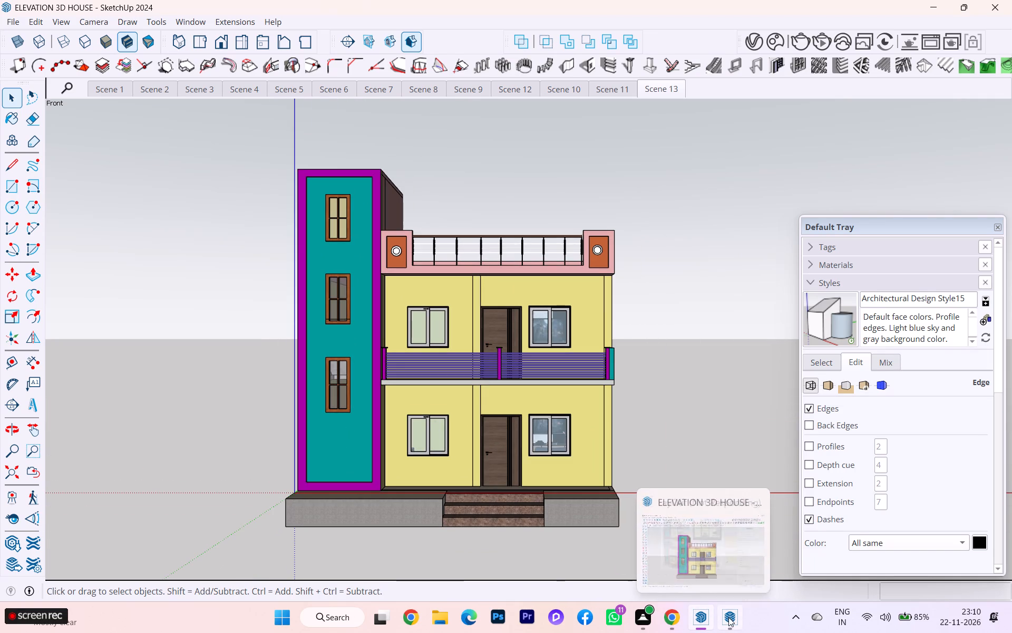
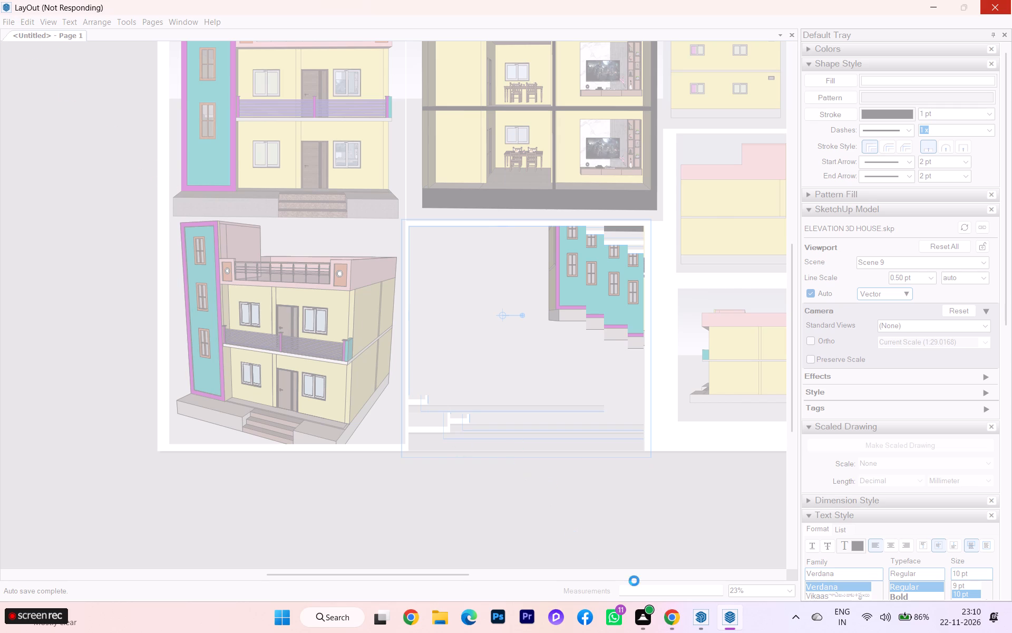
# Switch to SketchUp and save the house model as ELEVATION 3D HOUSE.skp in the internship files folder, replacing the existing file.
pyautogui.click(868, 619)
pyautogui.click(708, 624)
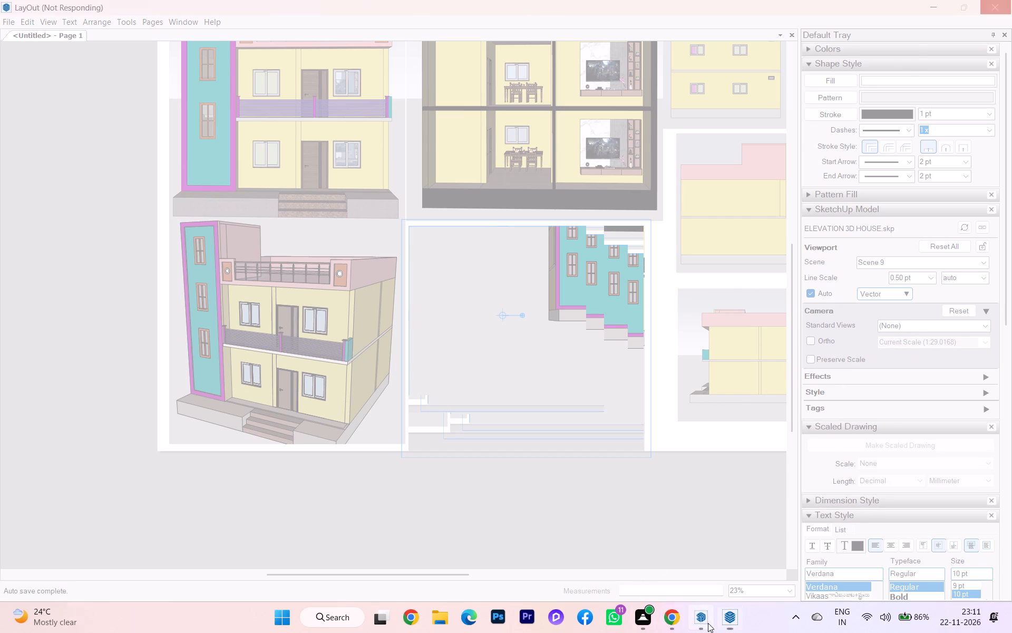
pyautogui.click(631, 443)
pyautogui.scroll(-3, 641, 414)
pyautogui.scroll(-1, 369, 281)
pyautogui.scroll(1, 349, 282)
pyautogui.scroll(-1, 348, 282)
pyautogui.scroll(2, 317, 289)
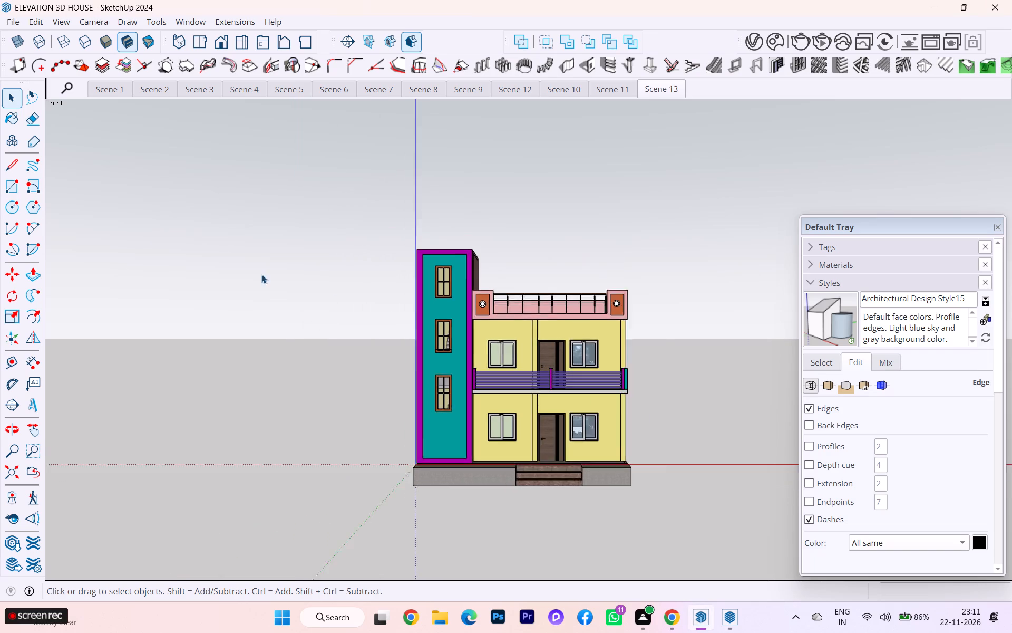
pyautogui.click(6, 16)
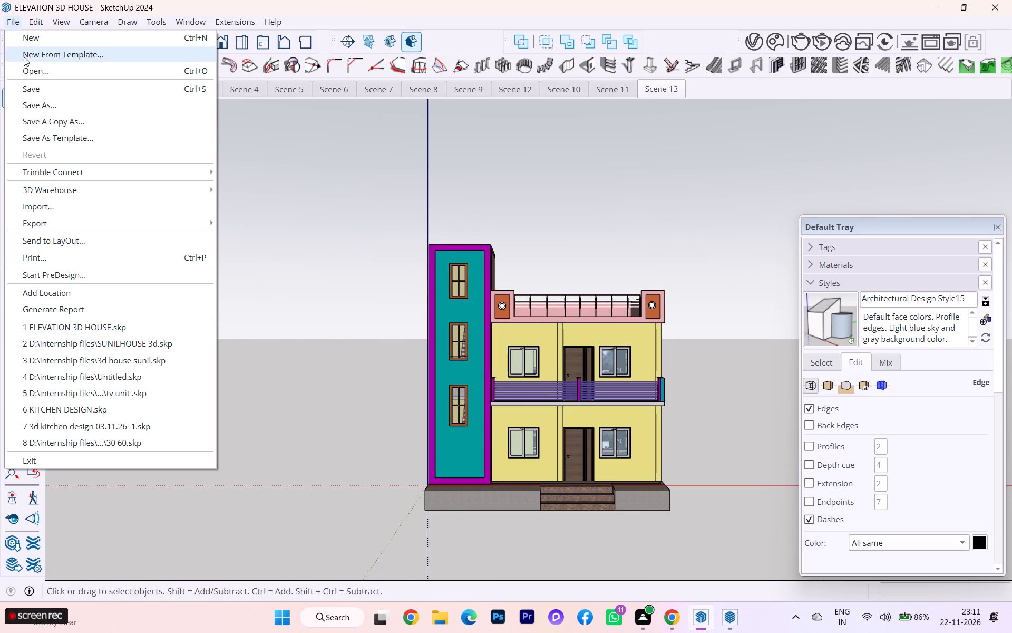
pyautogui.click(44, 100)
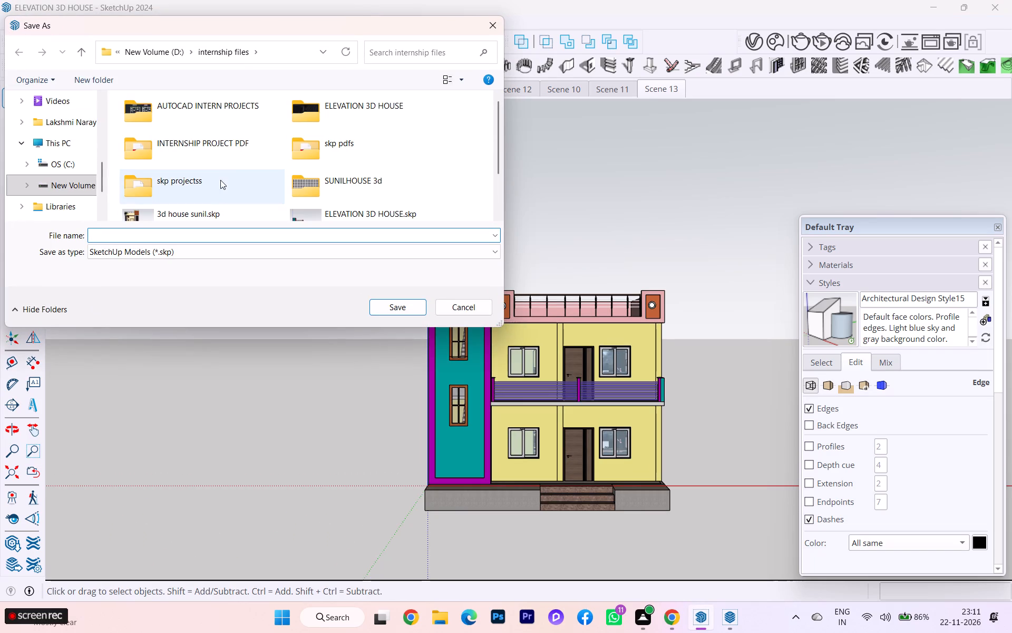
pyautogui.click(388, 223)
pyautogui.click(400, 217)
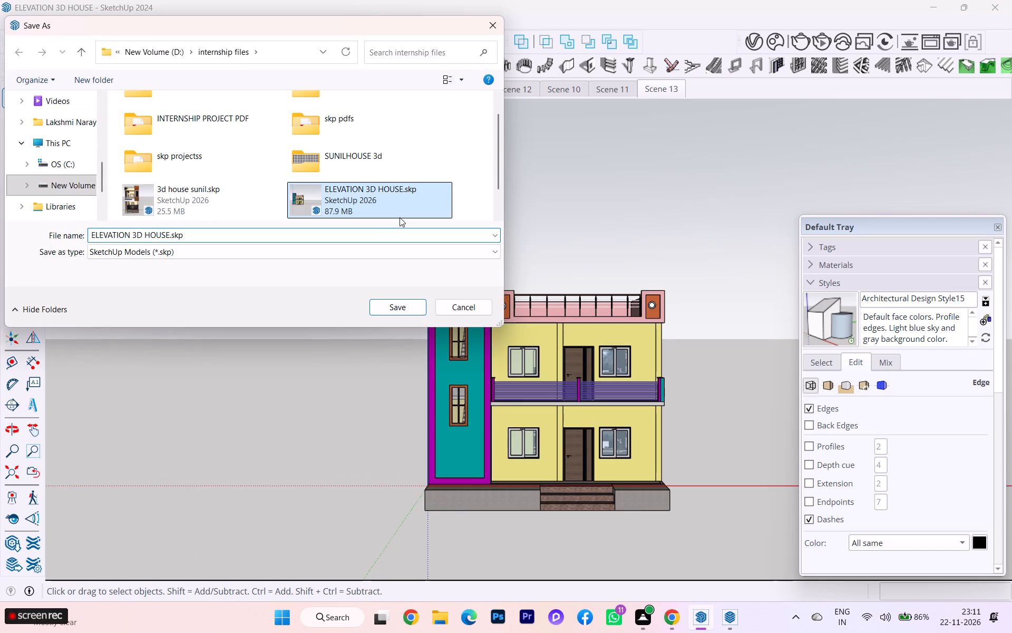
pyautogui.click(403, 311)
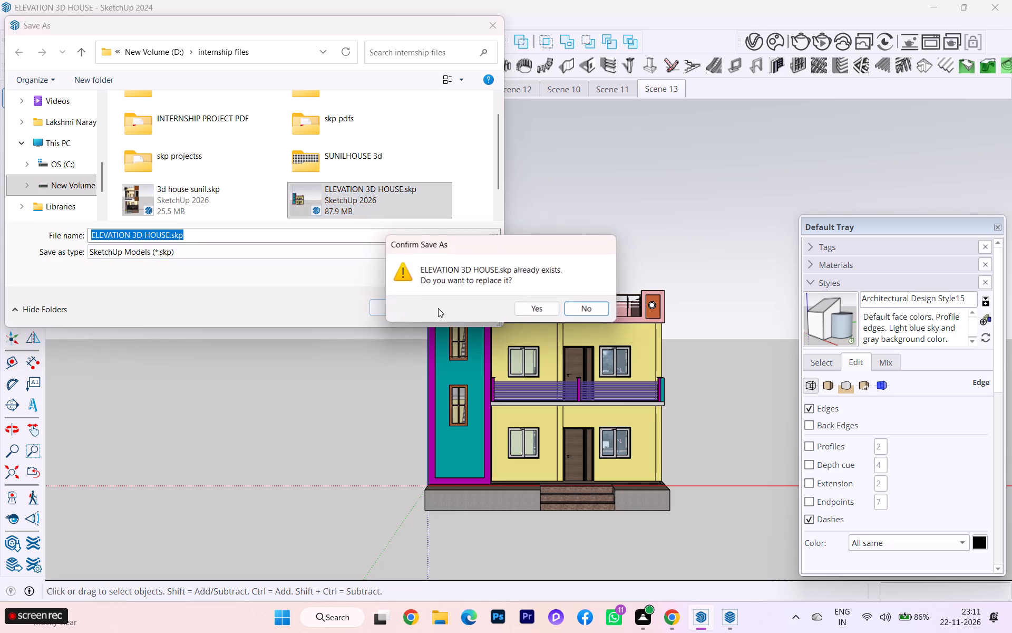
pyautogui.click(542, 315)
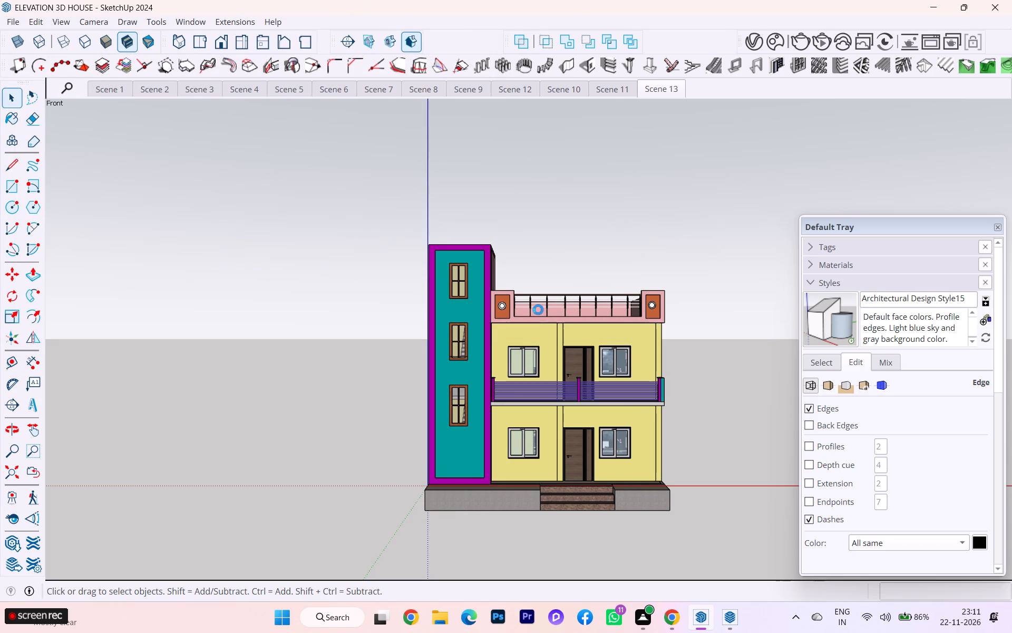
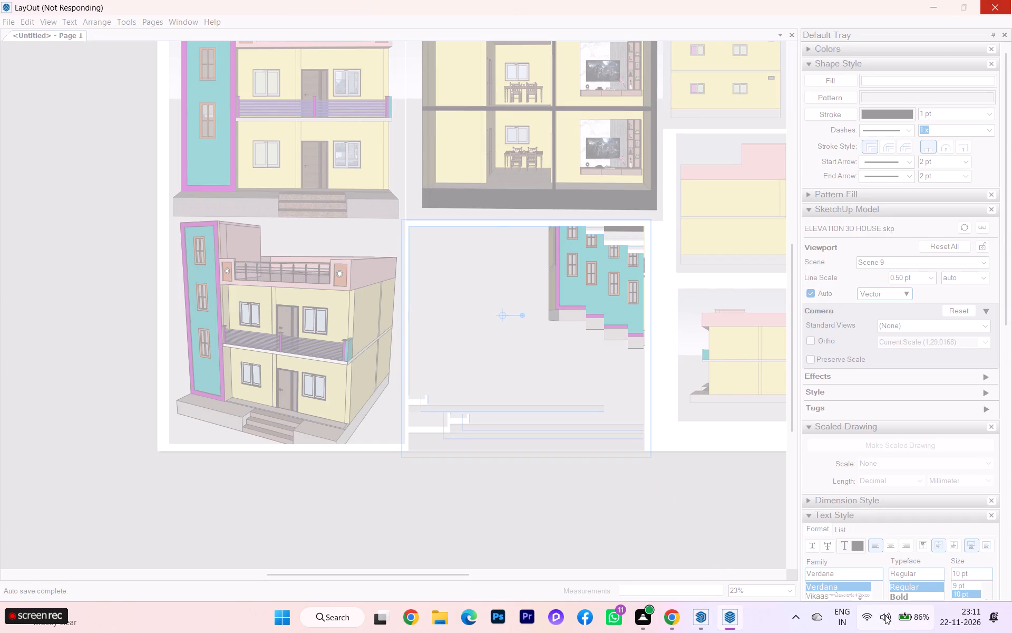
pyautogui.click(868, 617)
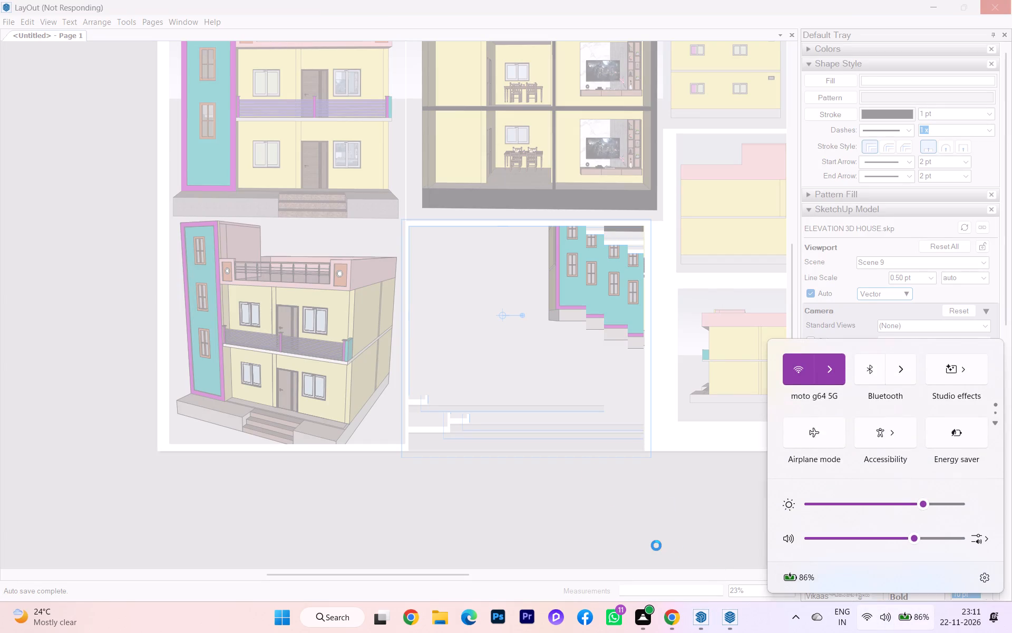
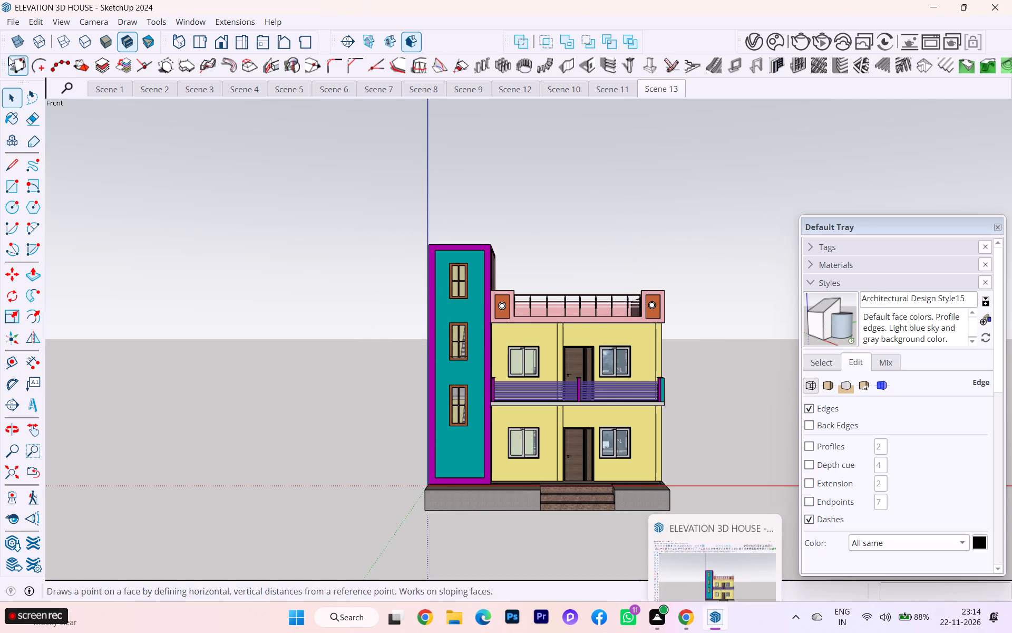
# Launch LayOut 2024.
pyautogui.click(14, 25)
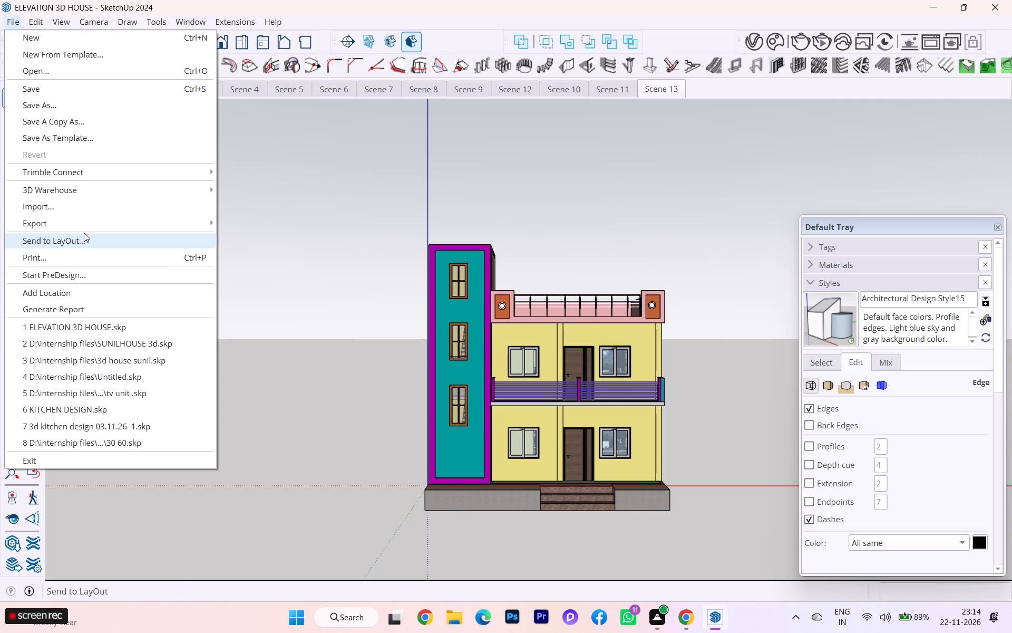
pyautogui.click(357, 615)
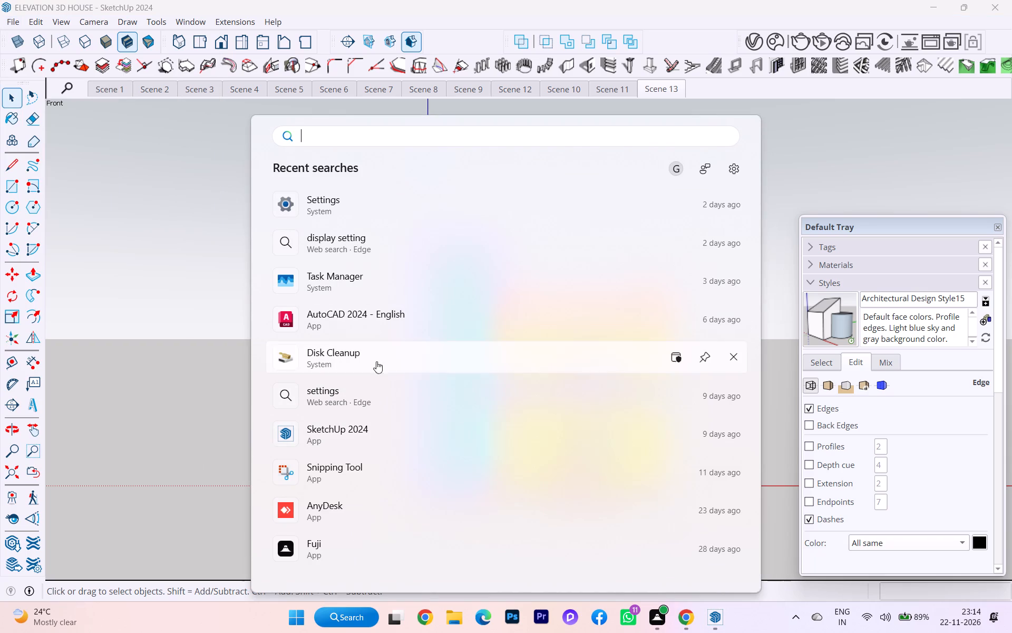
pyautogui.press('l')
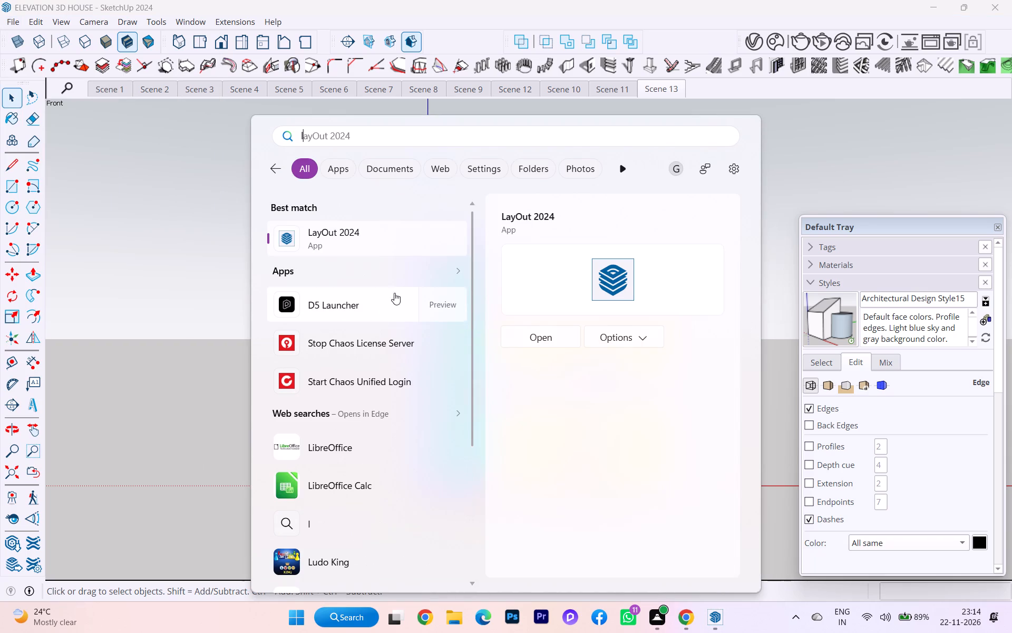
pyautogui.click(540, 339)
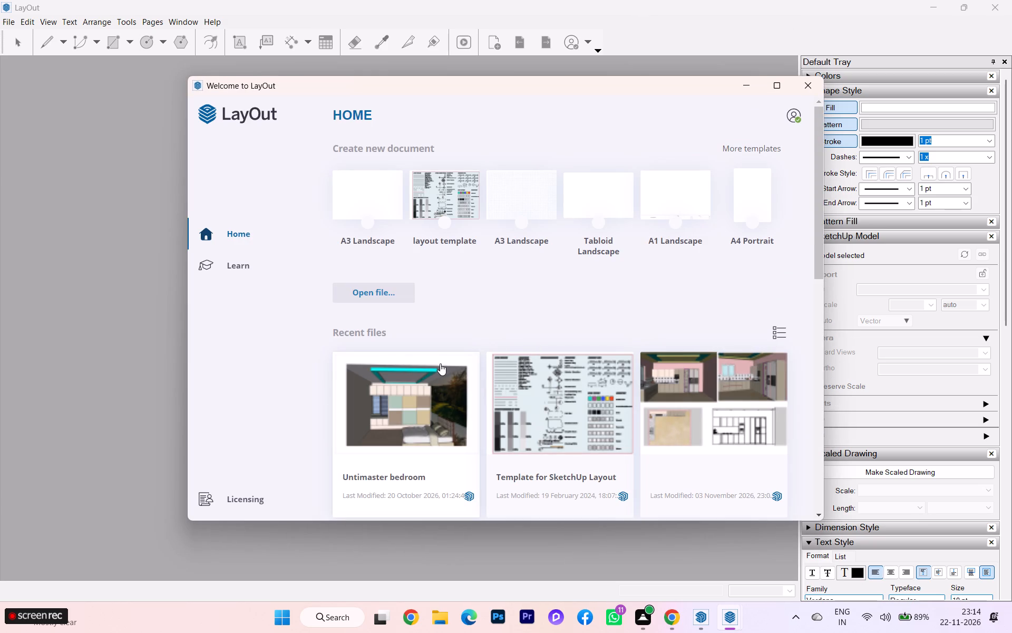
# Open the recovered Untitled LayOut document containing the house views and dismiss its reference check.
pyautogui.scroll(-4, 440, 363)
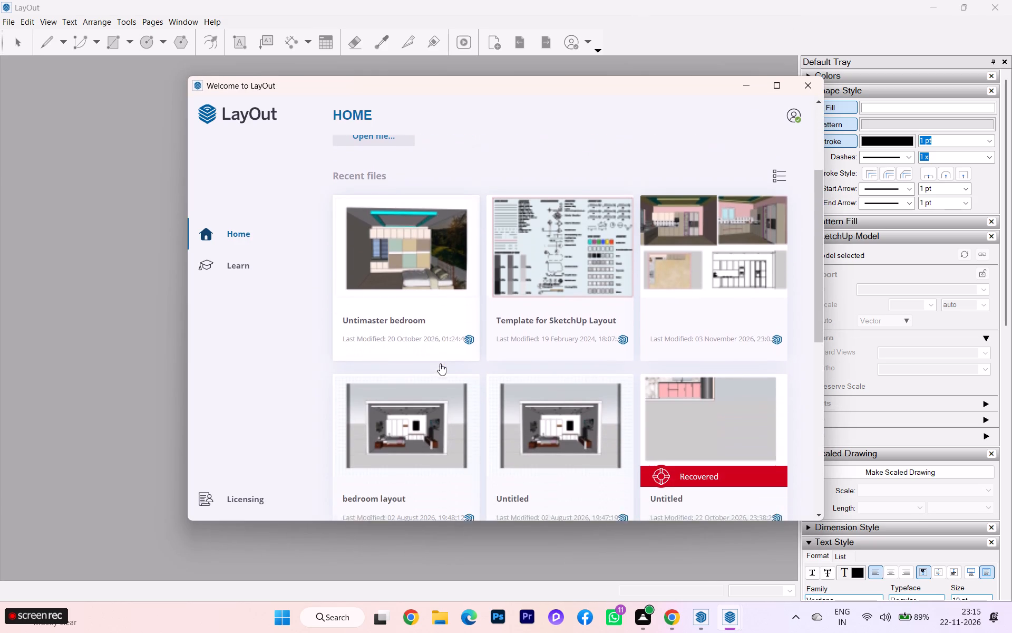
pyautogui.scroll(-4, 470, 363)
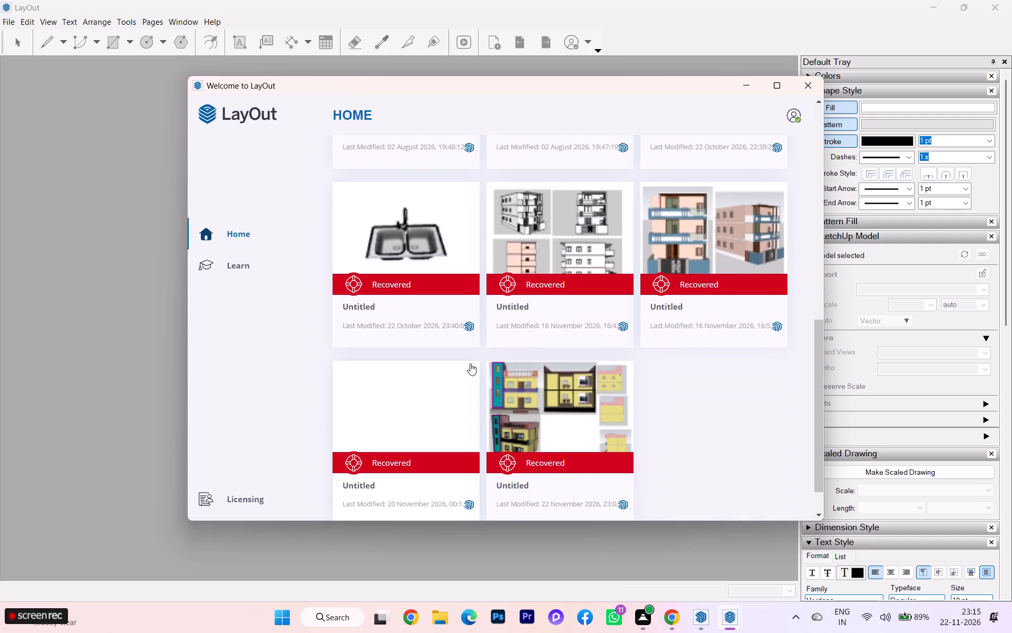
pyautogui.scroll(-3, 470, 363)
pyautogui.click(572, 381)
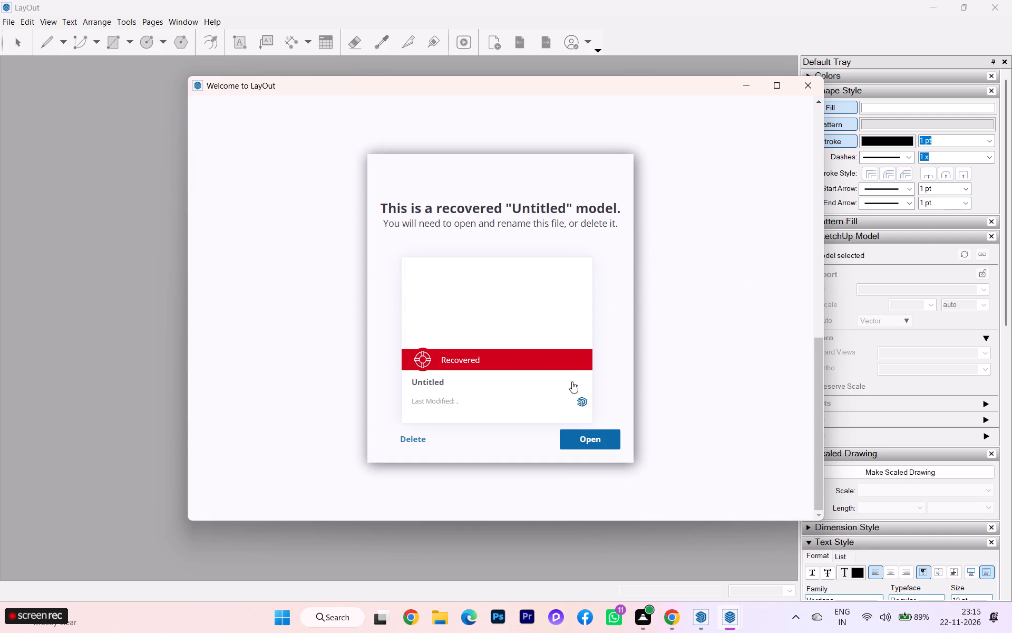
pyautogui.click(596, 440)
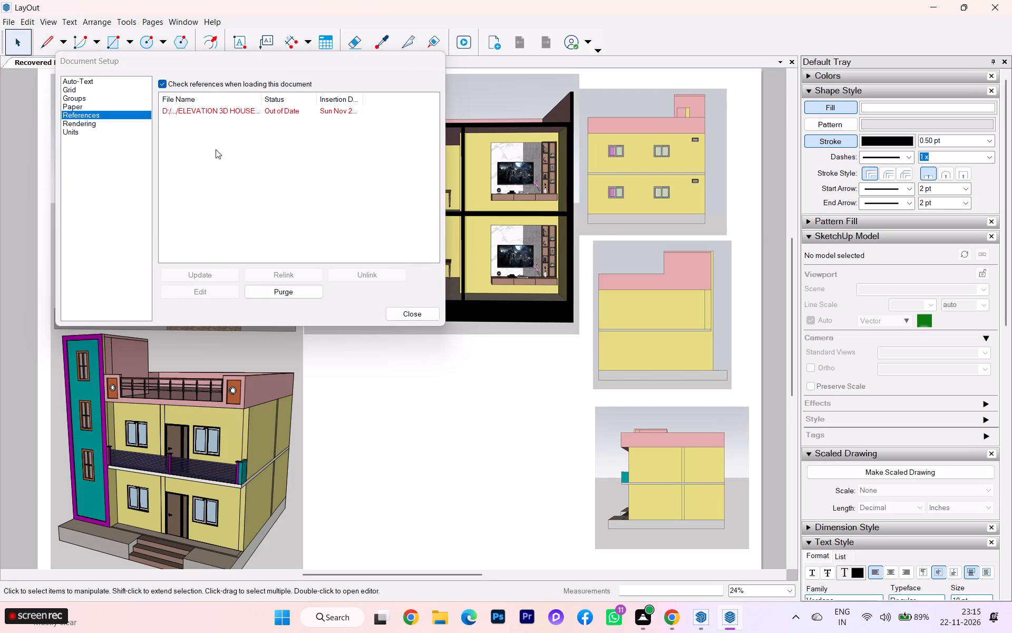
pyautogui.click(411, 317)
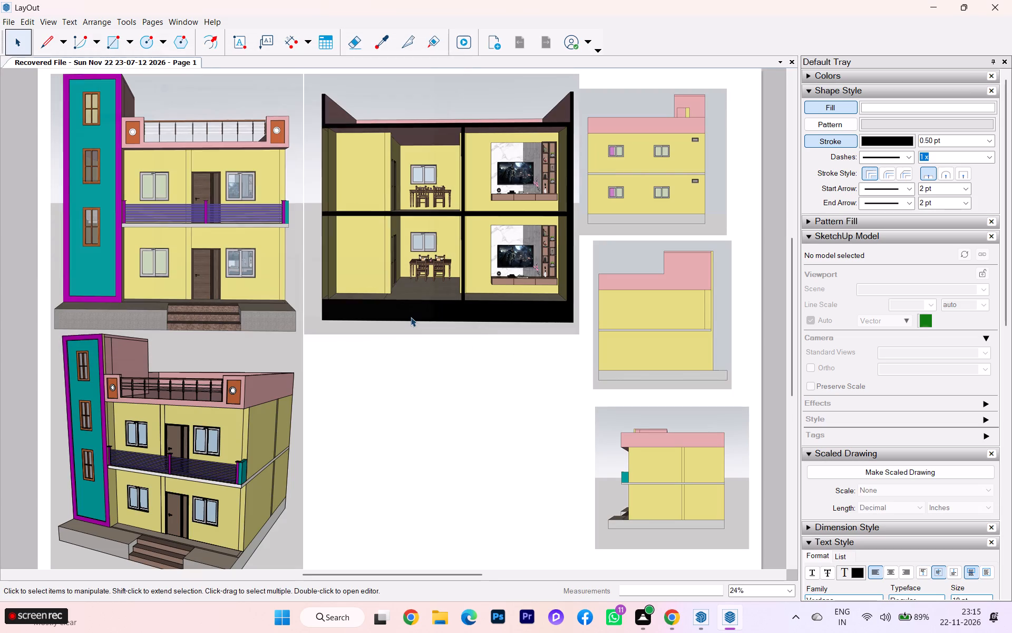
# Open the Scene 9 viewport beneath the interior section for editing and orbit its camera from the top view to the staircase section.
pyautogui.scroll(-2, 577, 380)
pyautogui.click(329, 415)
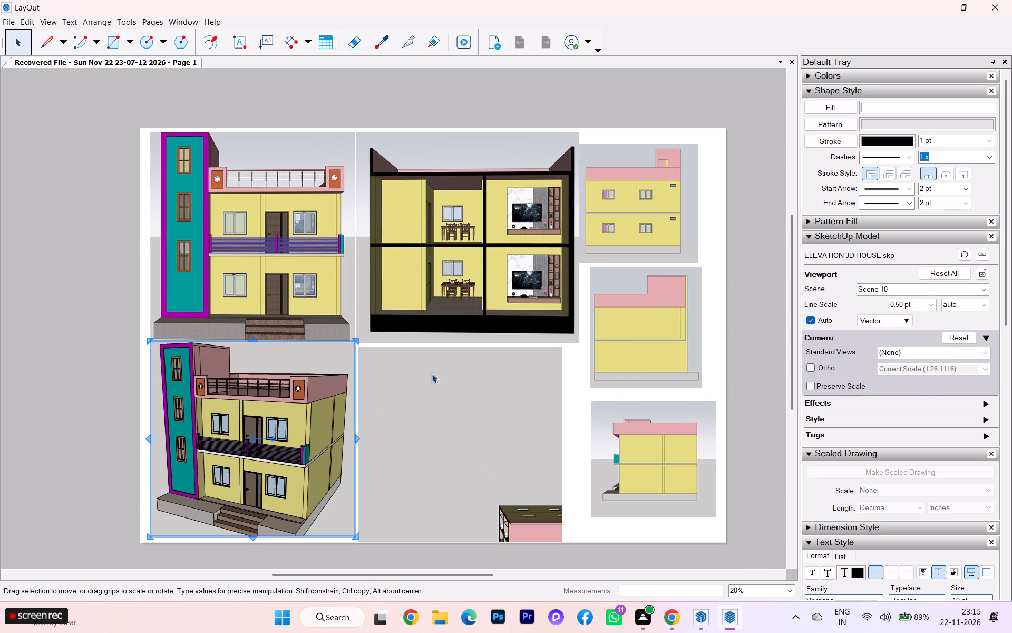
pyautogui.click(463, 454)
pyautogui.click(511, 516)
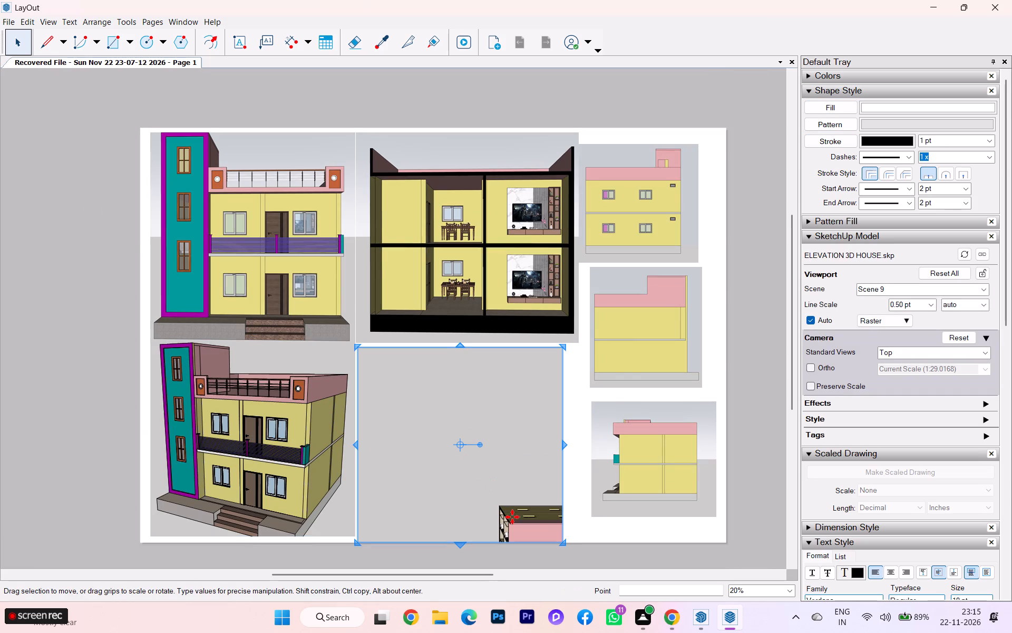
pyautogui.click(460, 444)
pyautogui.tripleClick(462, 443)
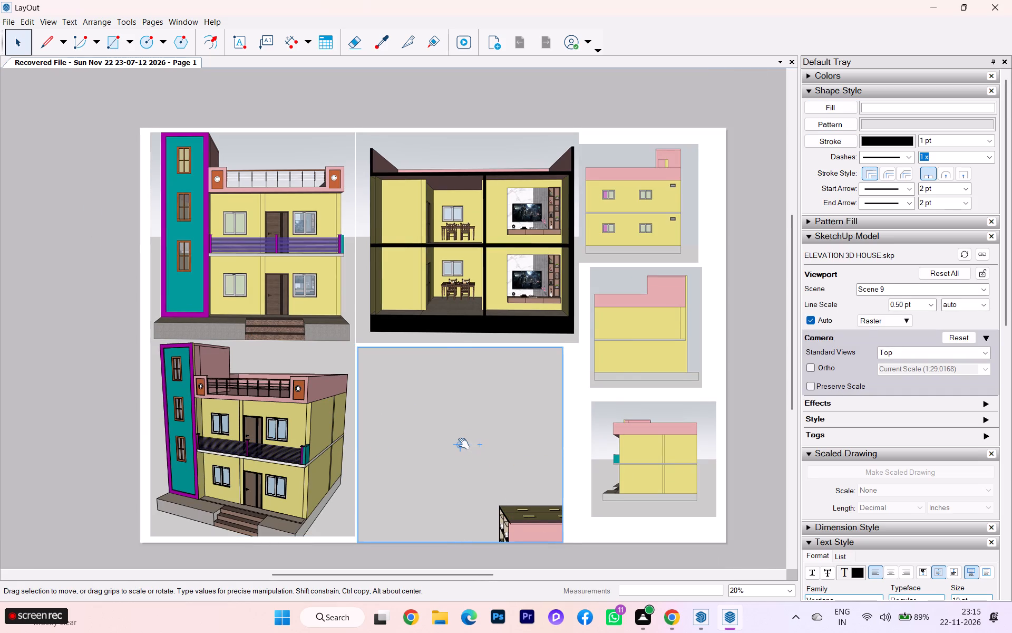
pyautogui.scroll(-5, 460, 444)
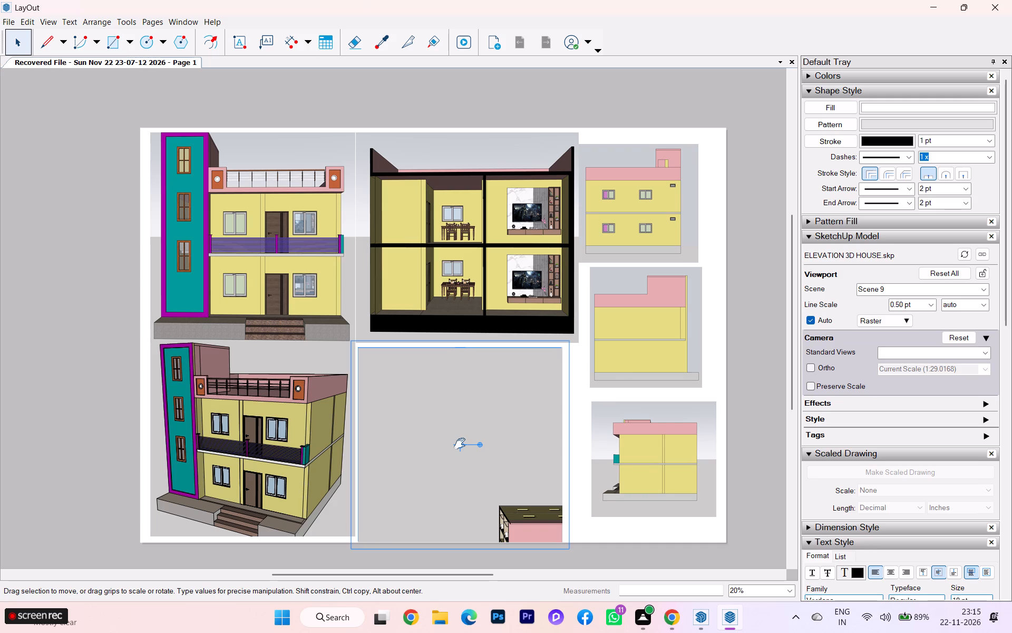
pyautogui.scroll(-1, 460, 444)
pyautogui.scroll(1, 446, 443)
pyautogui.scroll(-1, 446, 443)
pyautogui.scroll(1, 446, 443)
pyautogui.scroll(-2, 446, 443)
pyautogui.scroll(2, 445, 439)
pyautogui.scroll(-4, 445, 439)
pyautogui.scroll(1, 413, 410)
pyautogui.scroll(-6, 413, 410)
pyautogui.scroll(-8, 372, 388)
pyautogui.scroll(-1, 414, 426)
pyautogui.scroll(1, 415, 426)
pyautogui.scroll(-2, 416, 427)
pyautogui.scroll(4, 426, 471)
pyautogui.scroll(-1, 426, 472)
pyautogui.scroll(1, 426, 472)
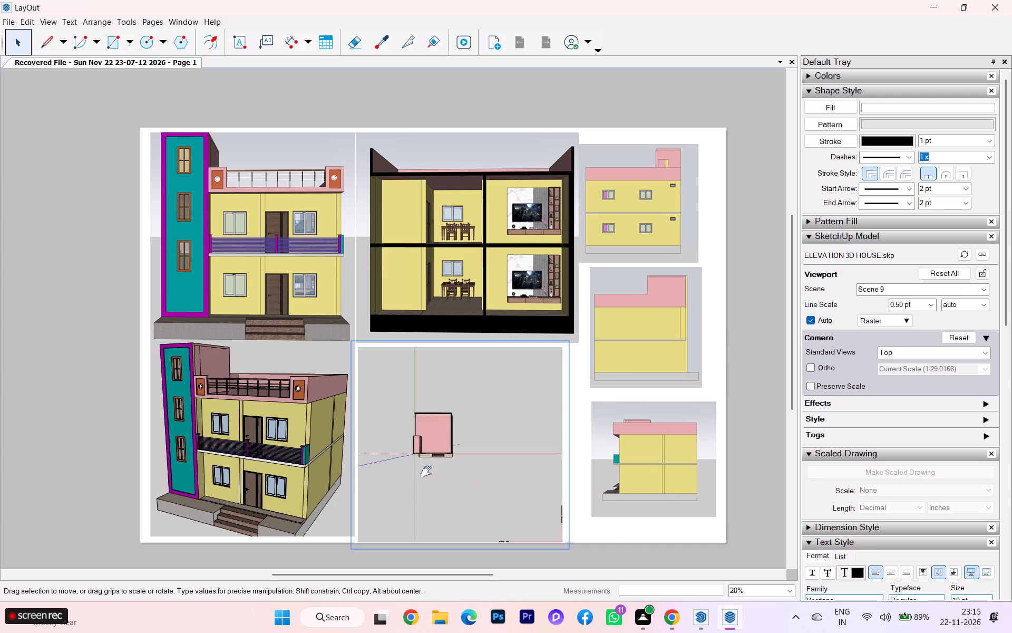
pyautogui.scroll(7, 424, 464)
pyautogui.scroll(-6, 419, 434)
pyautogui.scroll(1, 419, 434)
pyautogui.scroll(-3, 419, 434)
pyautogui.scroll(2, 419, 434)
pyautogui.scroll(-1, 419, 429)
pyautogui.scroll(14, 419, 429)
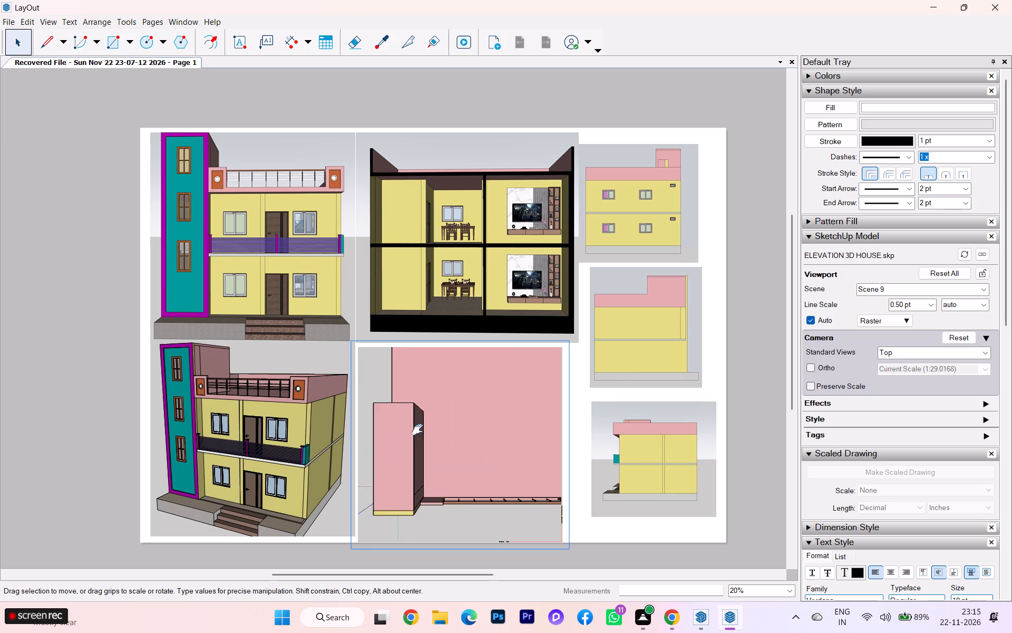
pyautogui.scroll(-2, 416, 430)
pyautogui.moveTo(414, 433); pyautogui.dragTo(647, 321, button='middle')
pyautogui.scroll(-2, 530, 428)
pyautogui.scroll(1, 521, 440)
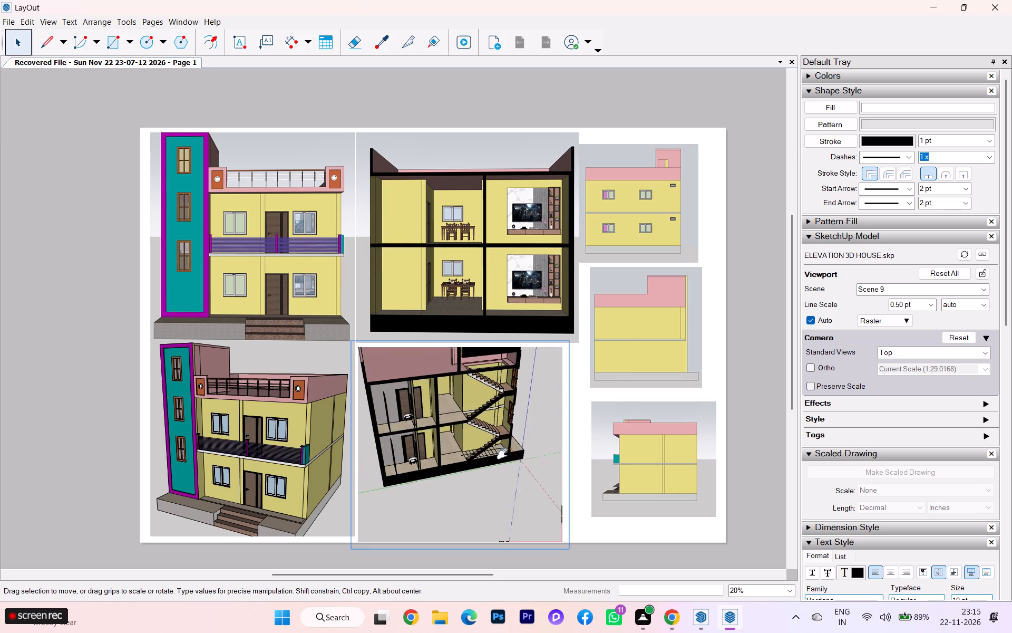
# Orbit the viewport camera to face the staircase section more squarely and enlarge the section to fill the frame.
pyautogui.moveTo(468, 448); pyautogui.dragTo(432, 352, button='middle')
pyautogui.scroll(-4, 561, 510)
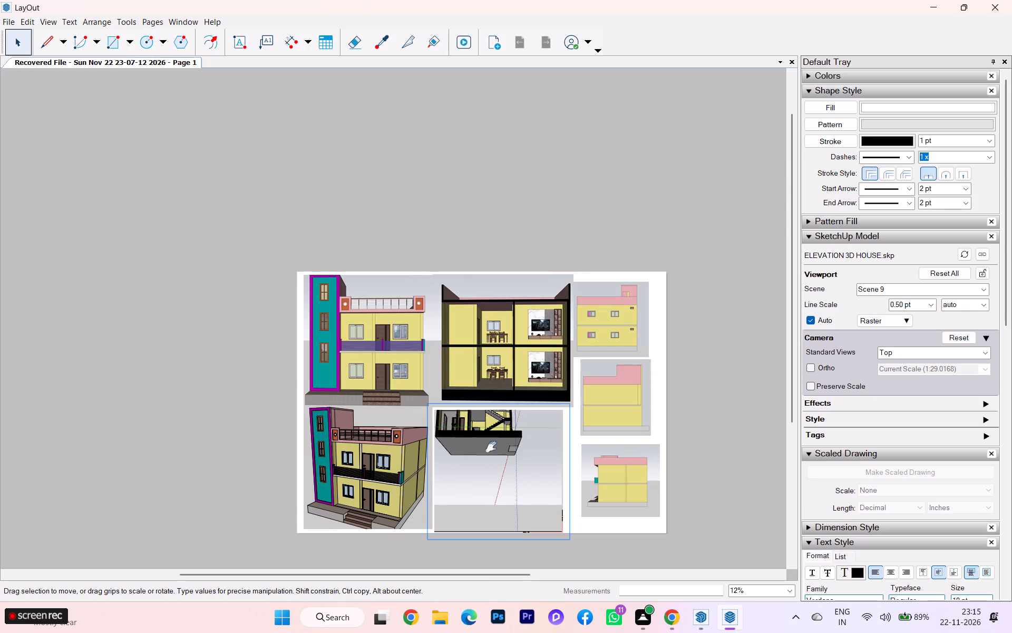
pyautogui.scroll(-1, 491, 446)
pyautogui.moveTo(491, 446); pyautogui.dragTo(510, 490, button='middle')
pyautogui.scroll(-3, 518, 512)
pyautogui.scroll(4, 477, 452)
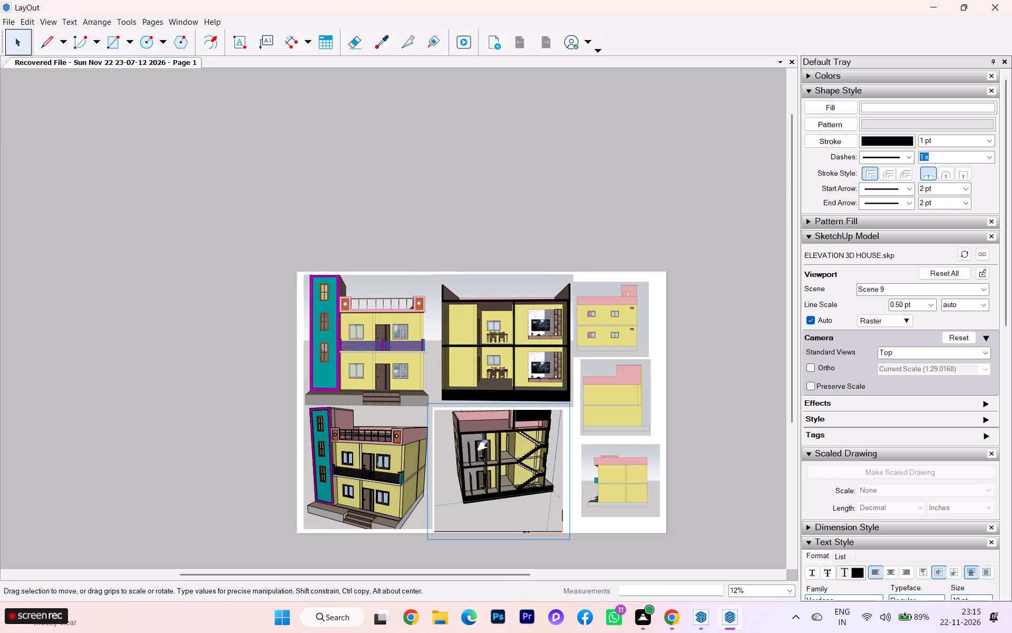
pyautogui.scroll(-1, 483, 445)
pyautogui.moveTo(483, 445); pyautogui.dragTo(468, 438, button='middle')
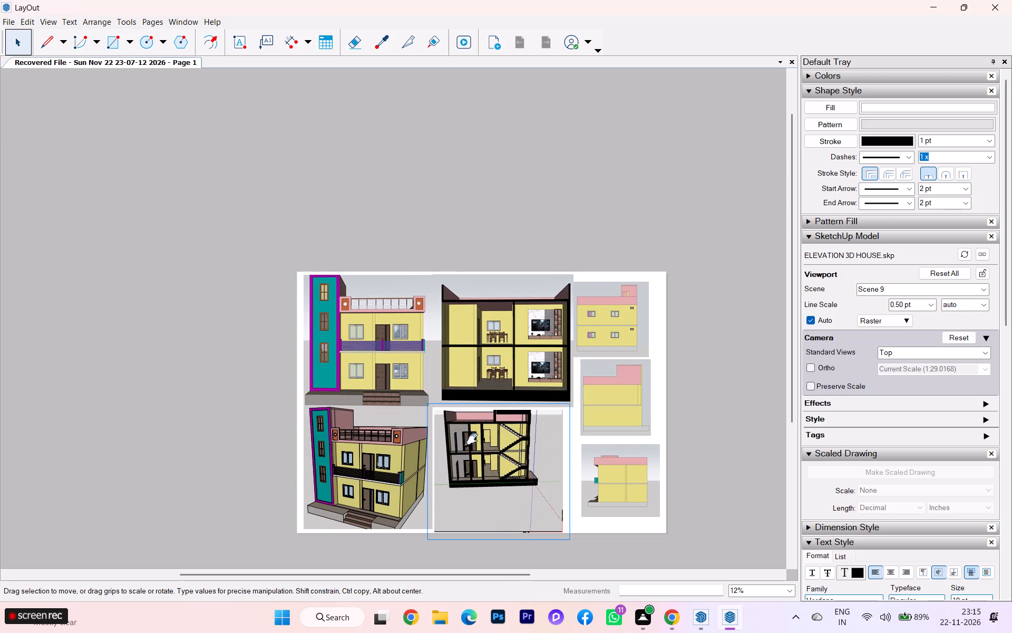
pyautogui.scroll(5, 472, 414)
pyautogui.scroll(-2, 479, 422)
pyautogui.moveTo(489, 431); pyautogui.dragTo(488, 420, button='middle')
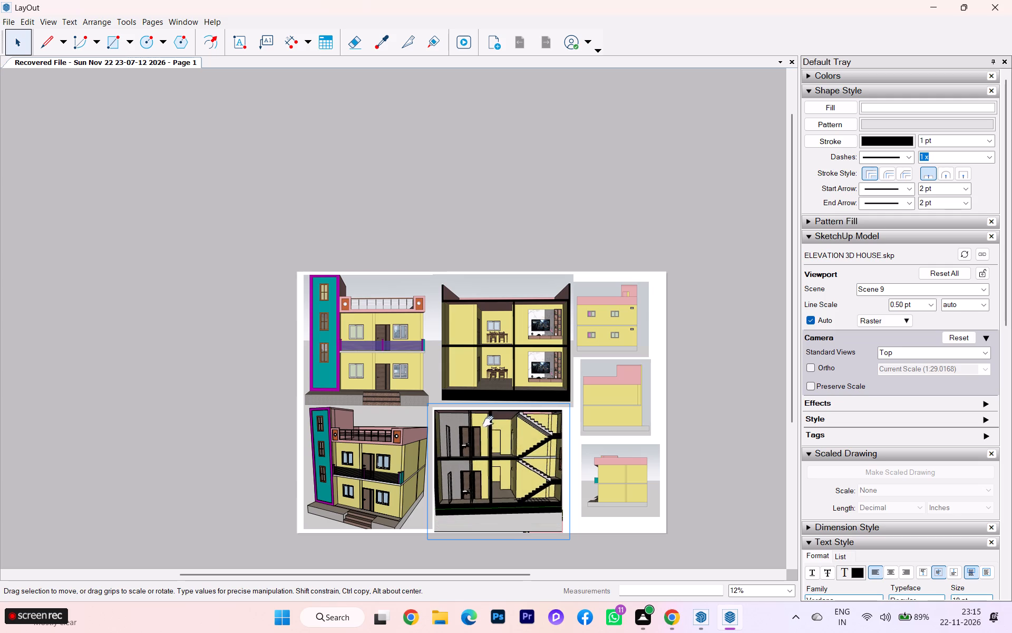
# Adjust the camera distance in the staircase viewport to show both floors within the frame.
pyautogui.scroll(-2, 494, 434)
pyautogui.scroll(1, 496, 440)
pyautogui.scroll(-1, 257, 221)
pyautogui.scroll(-1, 429, 436)
pyautogui.scroll(2, 434, 442)
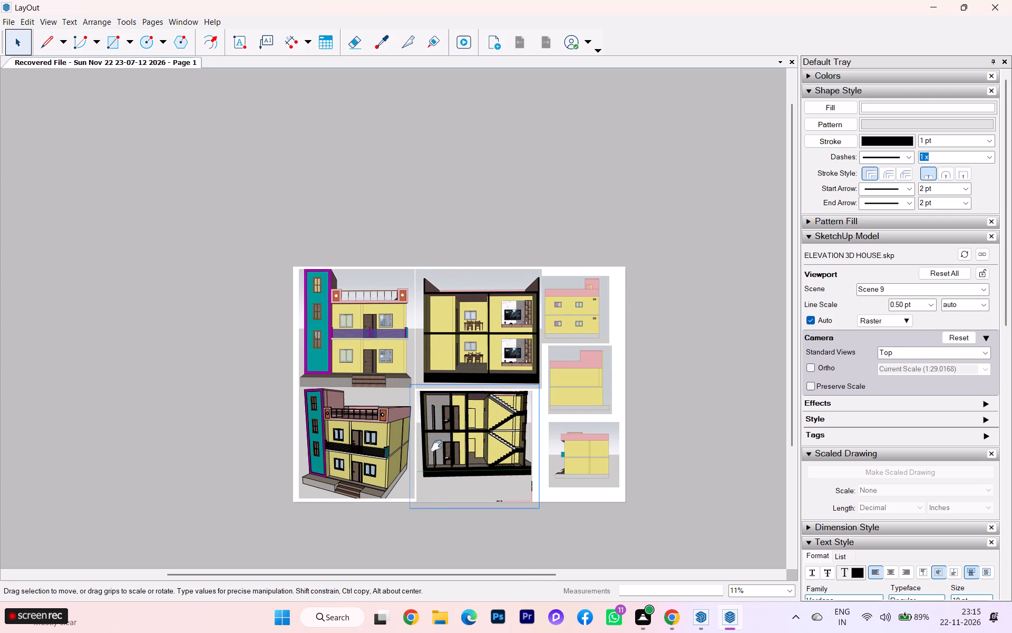
pyautogui.scroll(1, 436, 446)
pyautogui.scroll(6, 415, 294)
pyautogui.scroll(-6, 279, 195)
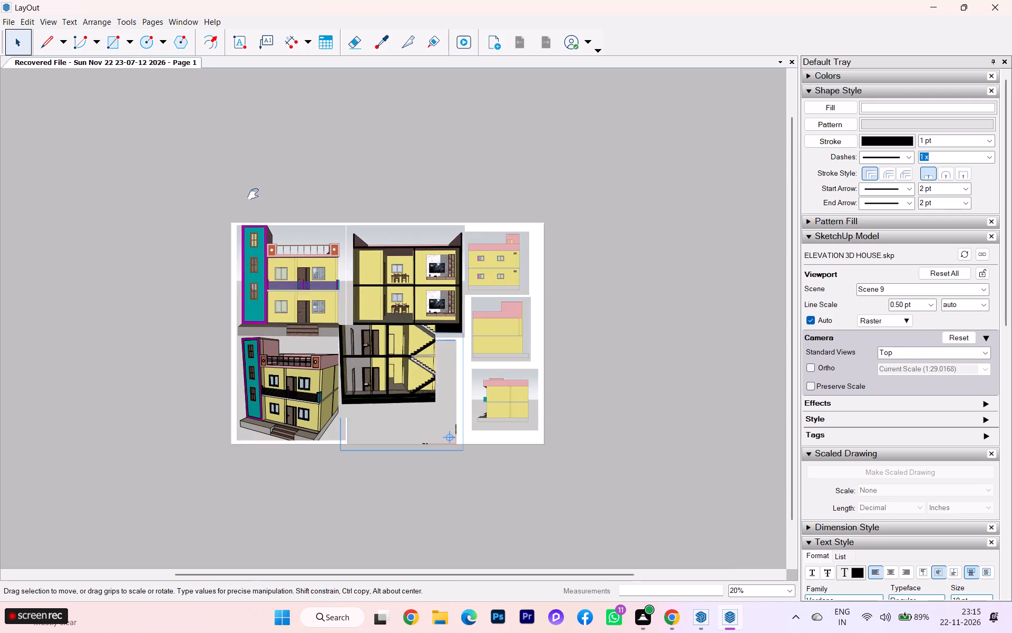
pyautogui.scroll(10, 359, 344)
pyautogui.scroll(-2, 378, 361)
pyautogui.scroll(1, 381, 363)
pyautogui.scroll(-2, 382, 364)
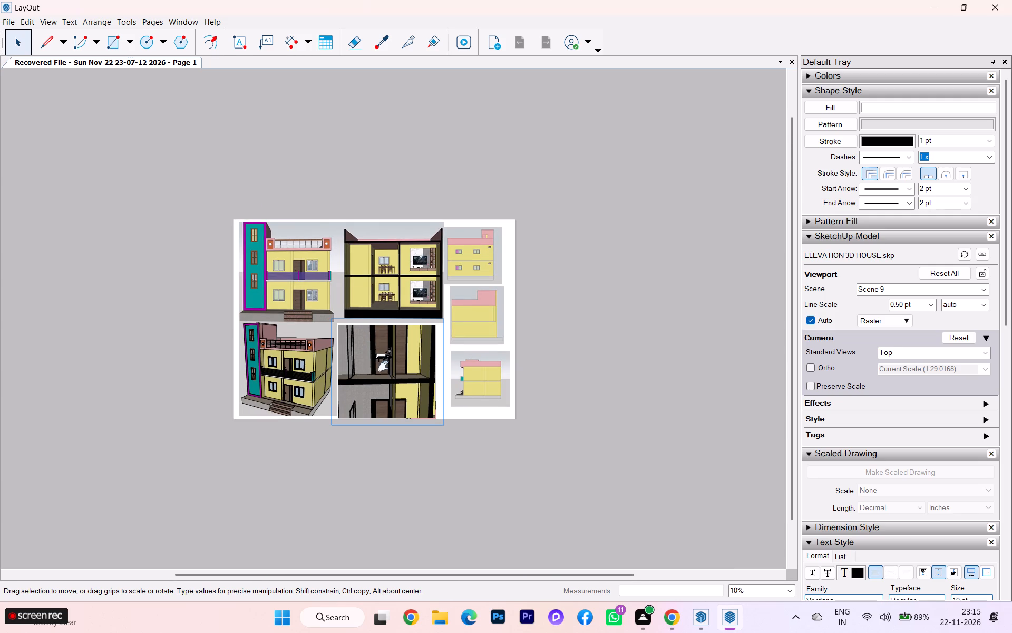
pyautogui.scroll(3, 439, 318)
pyautogui.scroll(1, 467, 266)
pyautogui.scroll(-1, 467, 266)
pyautogui.scroll(2, 467, 266)
pyautogui.scroll(2, 508, 245)
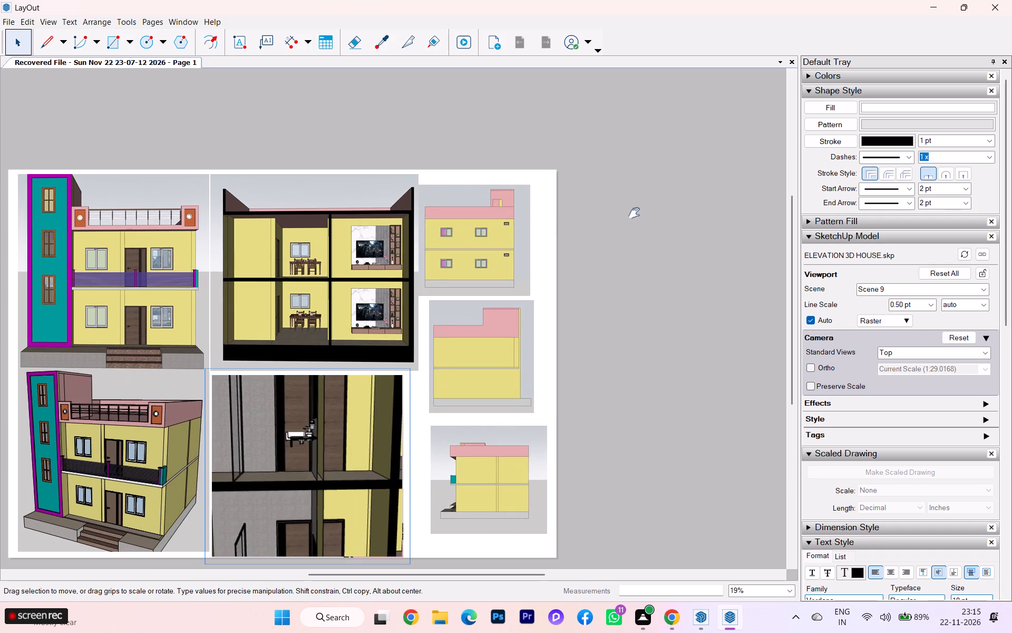
pyautogui.scroll(-1, 728, 210)
pyautogui.scroll(2, 305, 429)
pyautogui.scroll(-2, 314, 430)
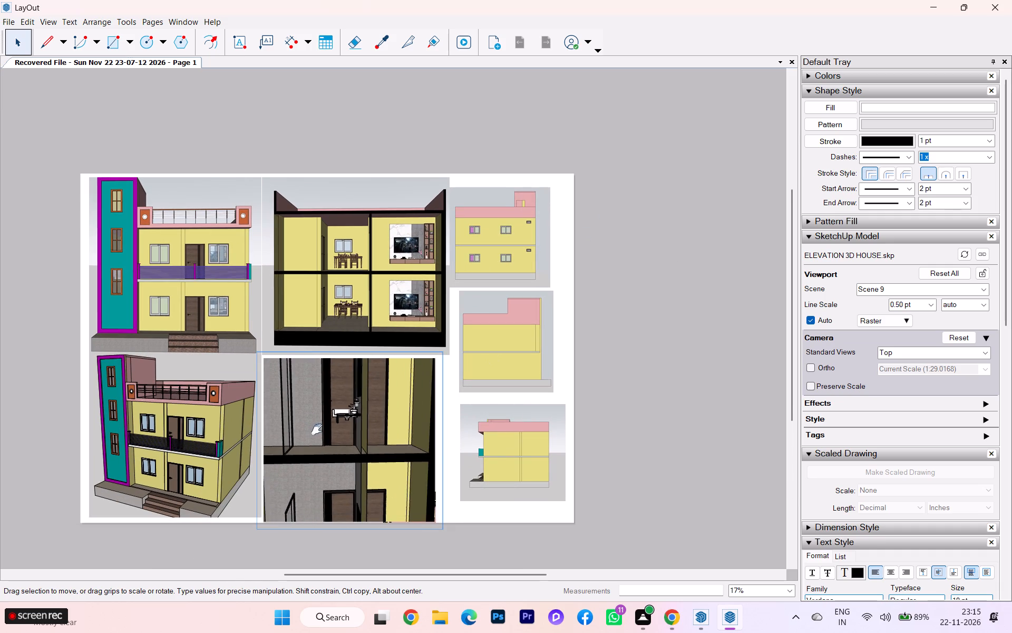
pyautogui.scroll(-6, 317, 429)
pyautogui.scroll(-4, 368, 422)
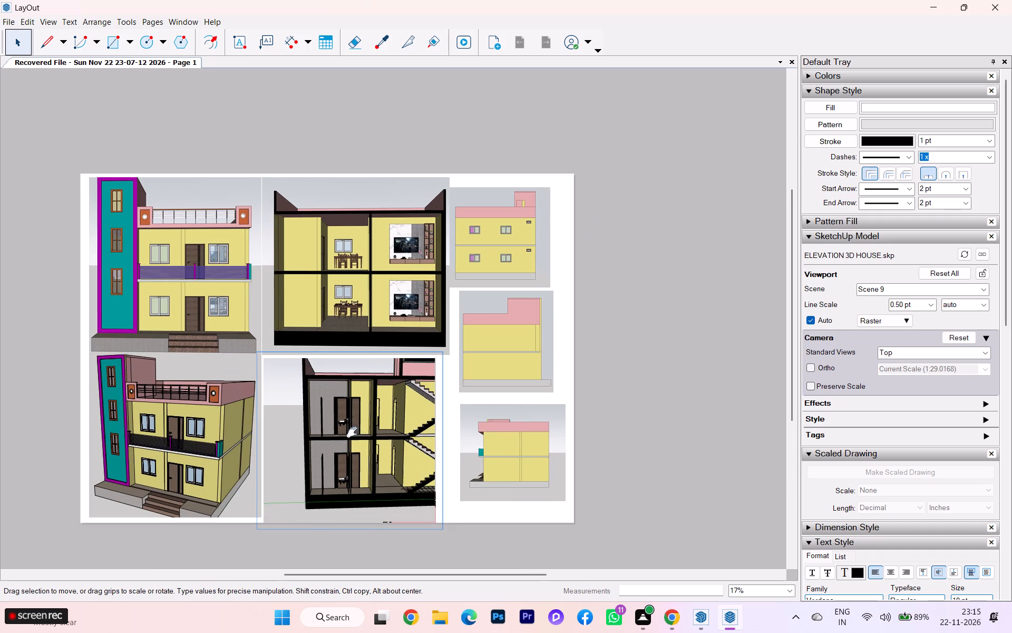
# Straighten and center the staircase section in its viewport, fit it to the frame width, and finish editing the viewport.
pyautogui.middleClick(352, 432)
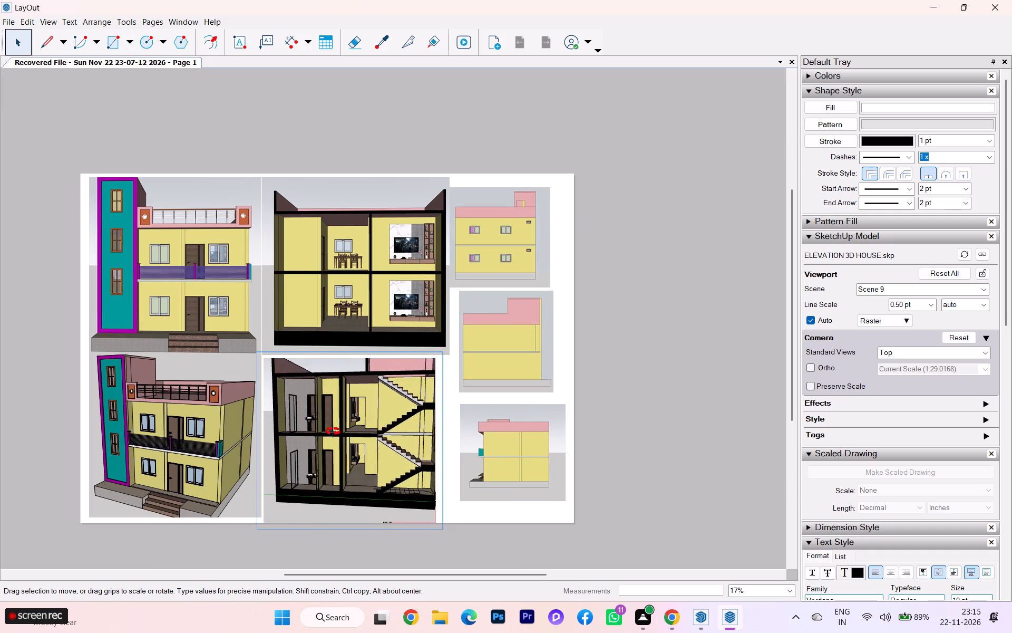
pyautogui.scroll(-2, 314, 442)
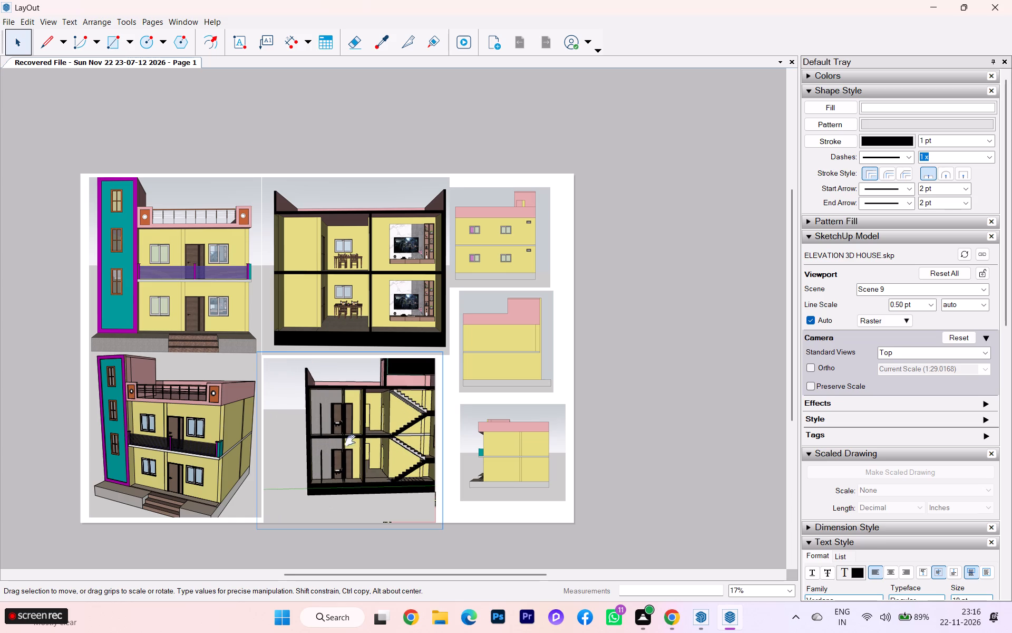
pyautogui.scroll(-1, 397, 437)
pyautogui.scroll(3, 397, 437)
pyautogui.scroll(-1, 392, 439)
pyautogui.moveTo(391, 439); pyautogui.dragTo(382, 437, button='middle')
pyautogui.scroll(1, 429, 435)
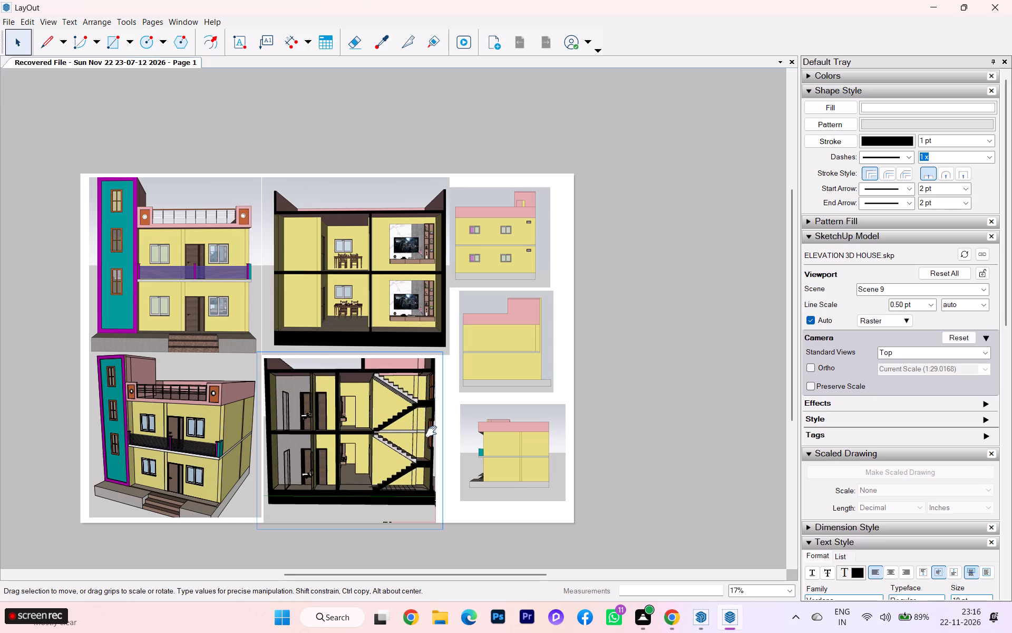
pyautogui.scroll(-1, 376, 433)
pyautogui.moveTo(376, 432); pyautogui.dragTo(376, 427, button='middle')
pyautogui.moveTo(376, 426); pyautogui.dragTo(378, 430, button='middle')
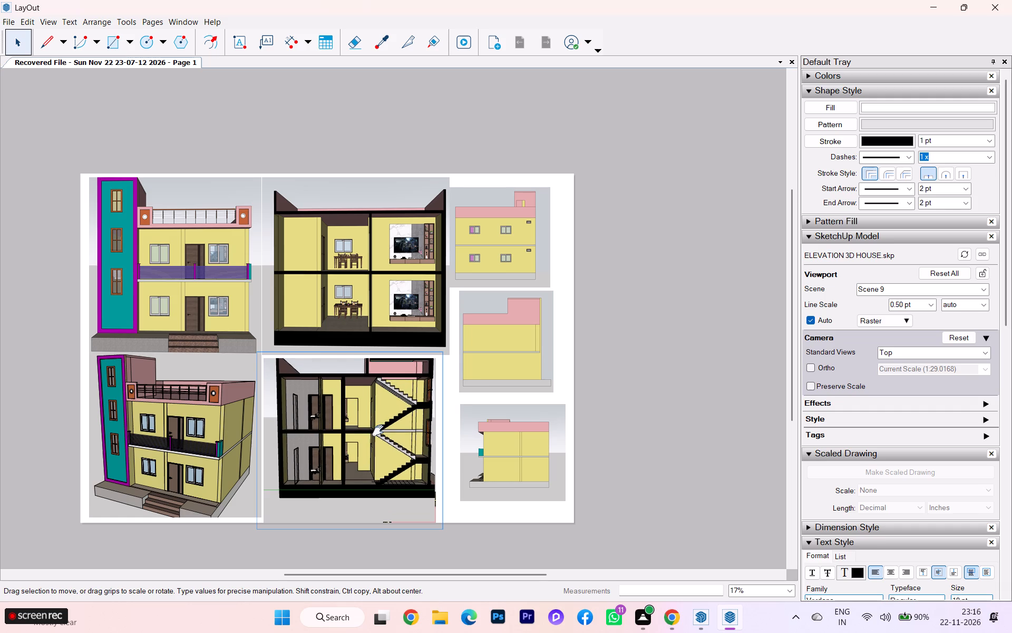
pyautogui.scroll(1, 375, 423)
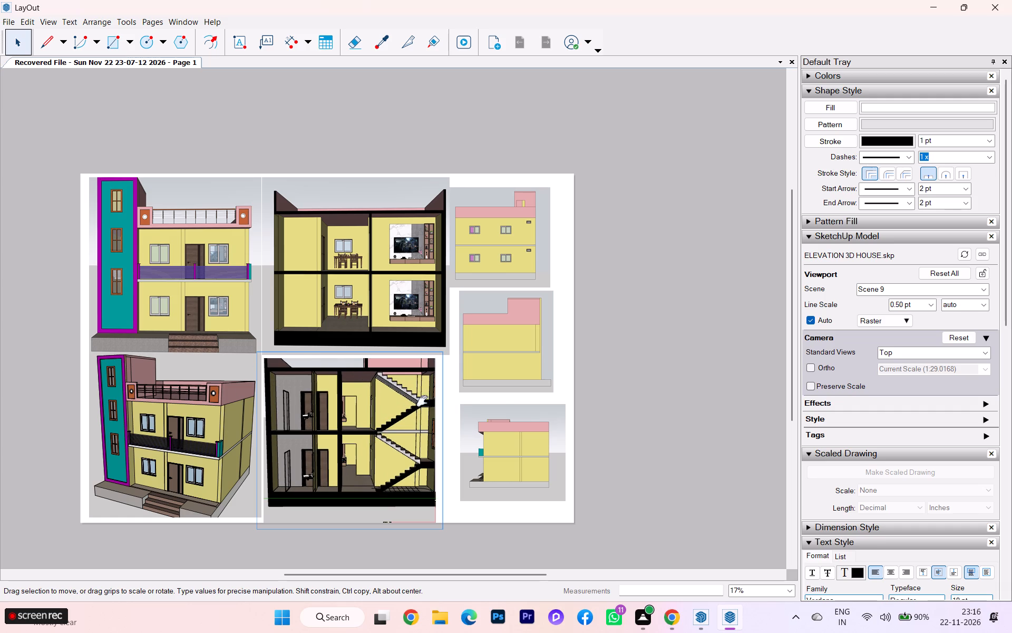
pyautogui.click(440, 394)
pyautogui.click(439, 415)
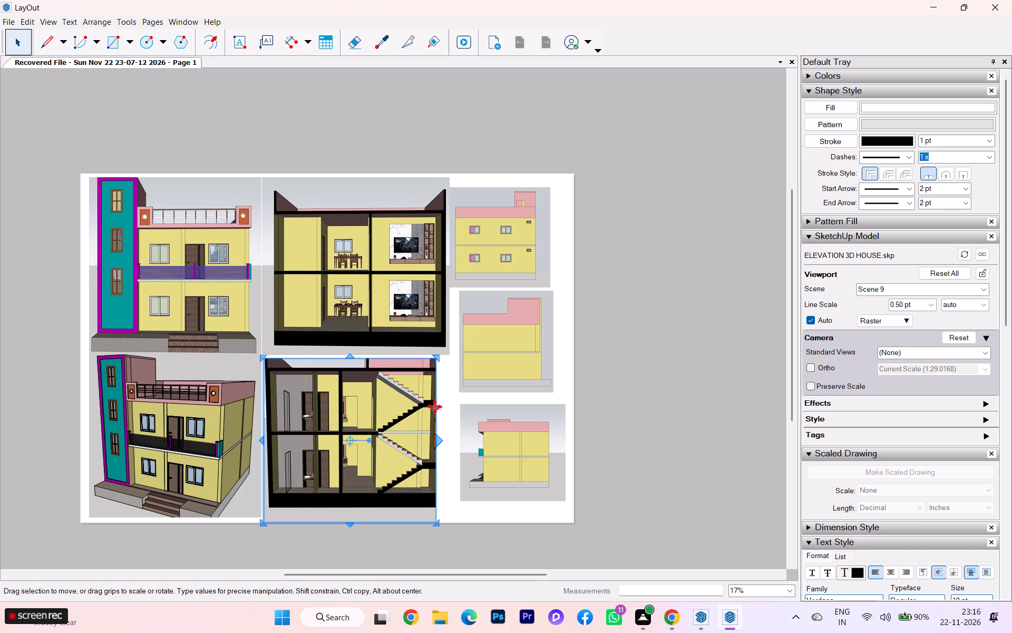
# Widen the staircase section viewport to about the interior section's width and raise its bottom edge level with the neighbouring perspective view.
pyautogui.moveTo(440, 438); pyautogui.dragTo(452, 435)
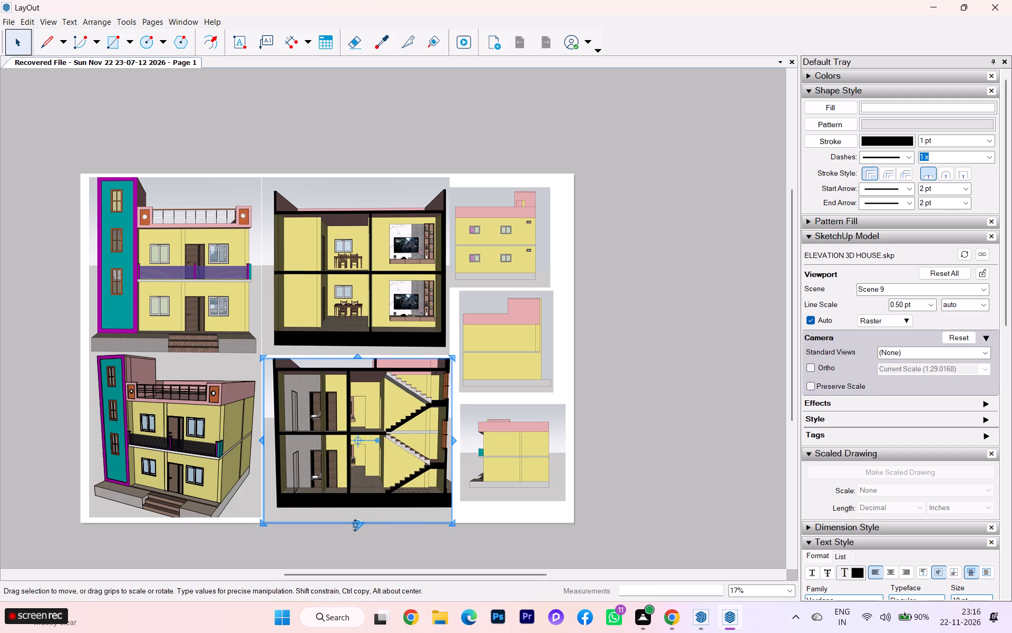
pyautogui.moveTo(357, 524); pyautogui.dragTo(359, 517)
pyautogui.moveTo(356, 525); pyautogui.dragTo(357, 515)
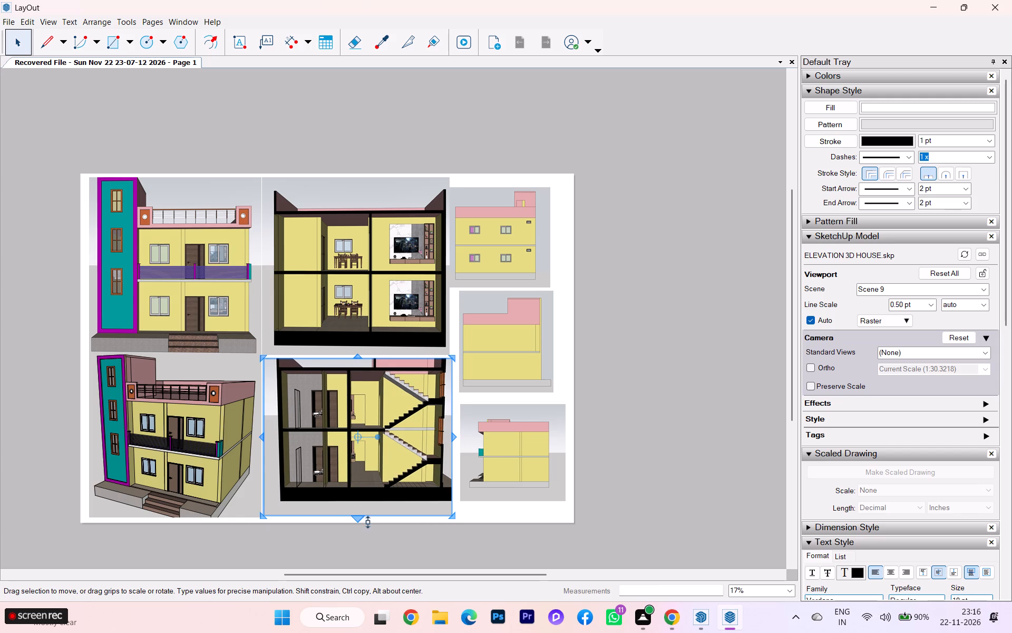
pyautogui.click(475, 535)
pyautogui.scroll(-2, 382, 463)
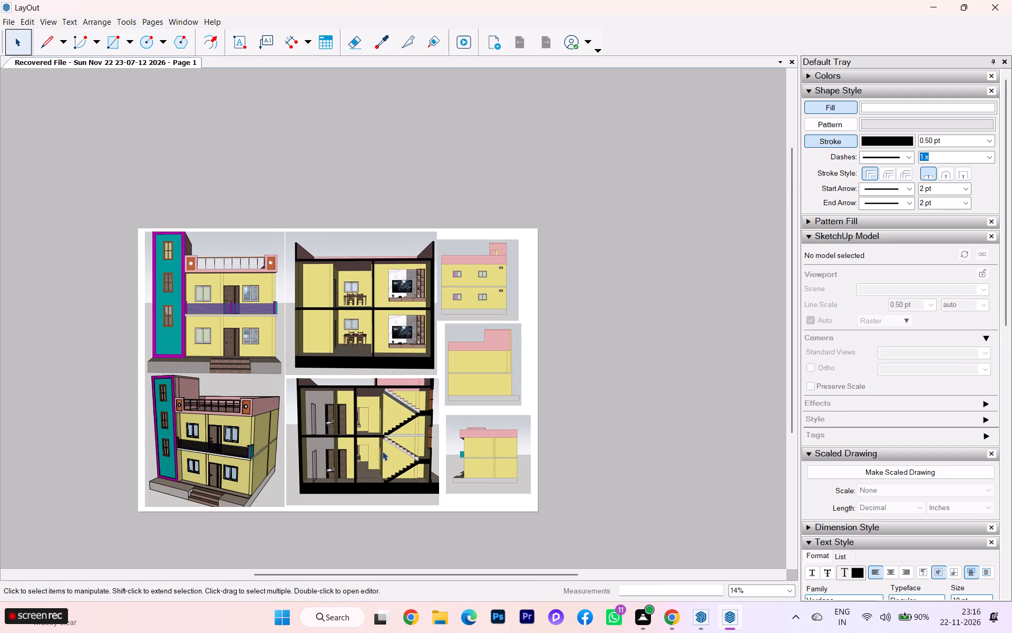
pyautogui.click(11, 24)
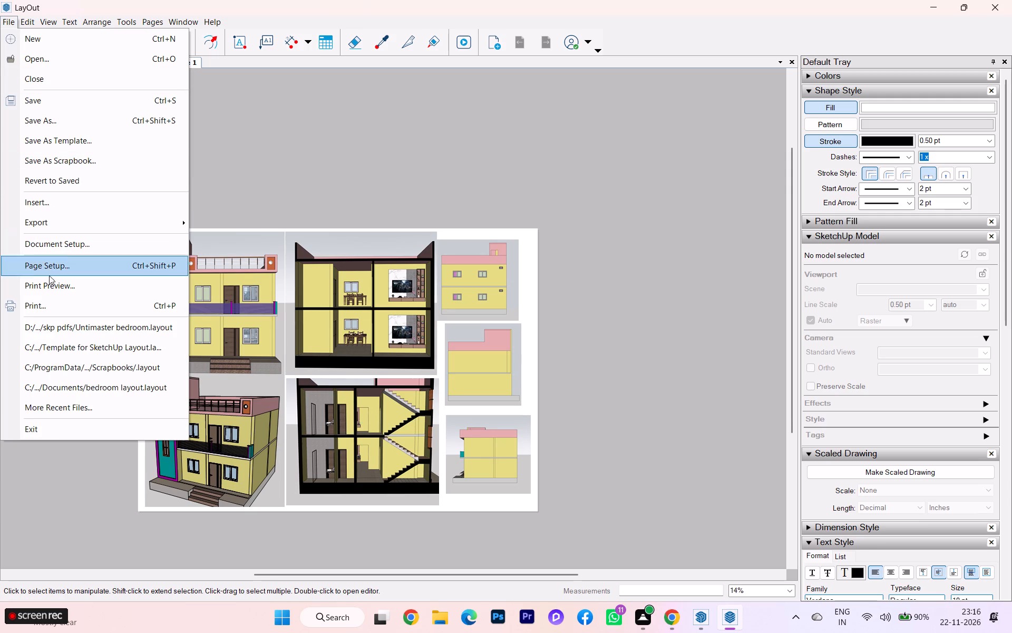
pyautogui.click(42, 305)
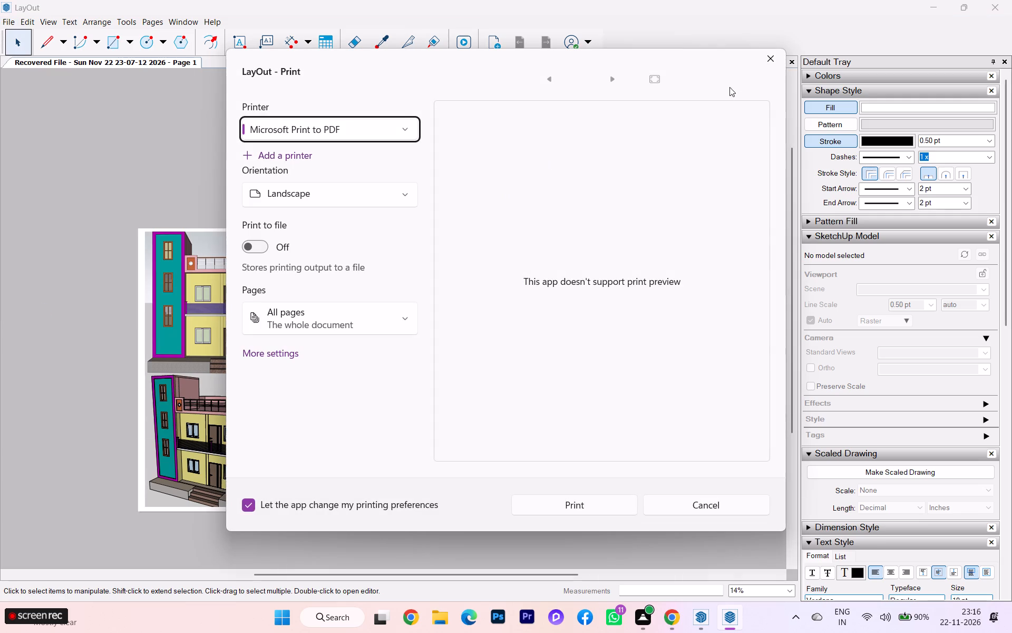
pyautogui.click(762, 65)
# Export the sheet as a PDF named "elevation 3d house" in the skp pdfs folder.
pyautogui.click(14, 22)
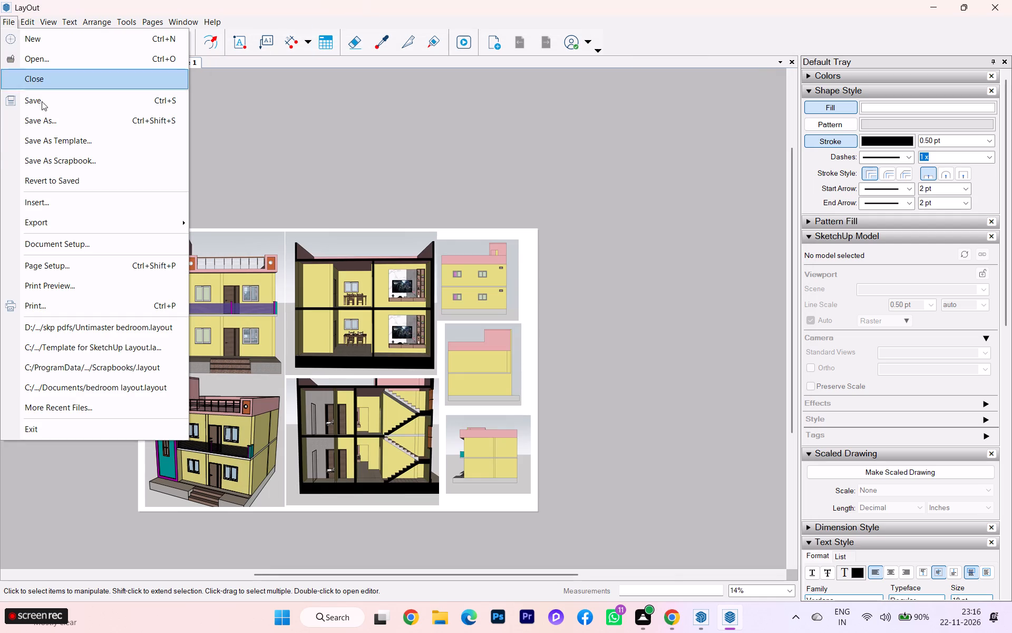
pyautogui.click(51, 222)
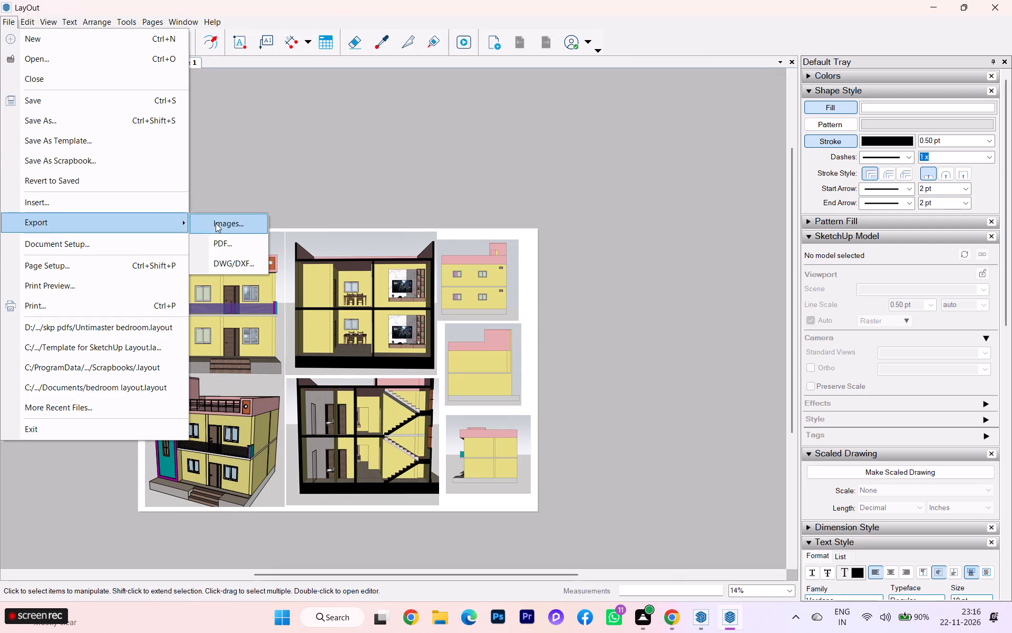
pyautogui.click(216, 239)
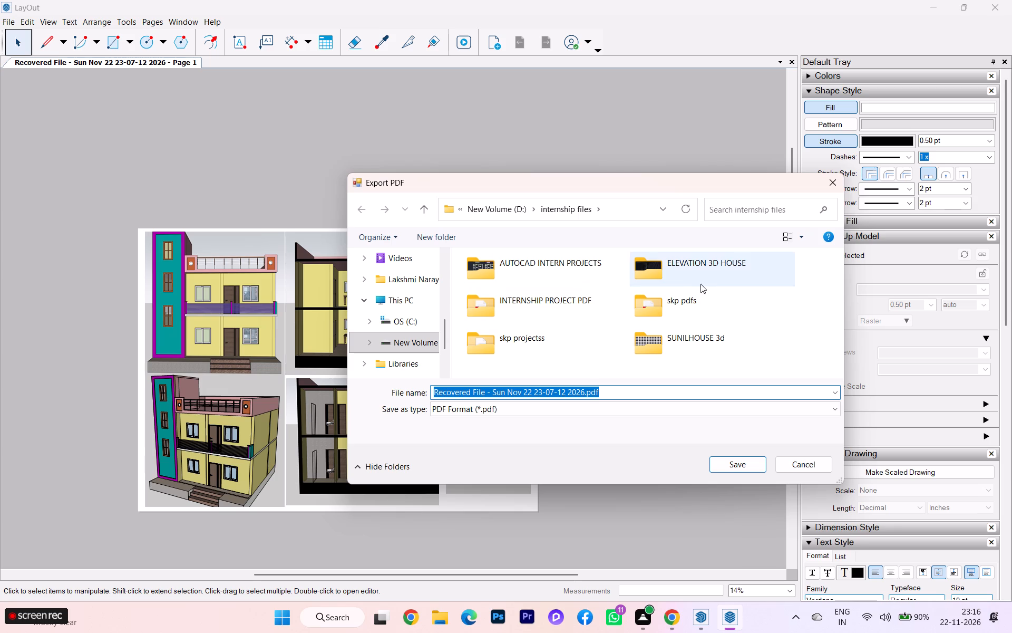
pyautogui.doubleClick(707, 303)
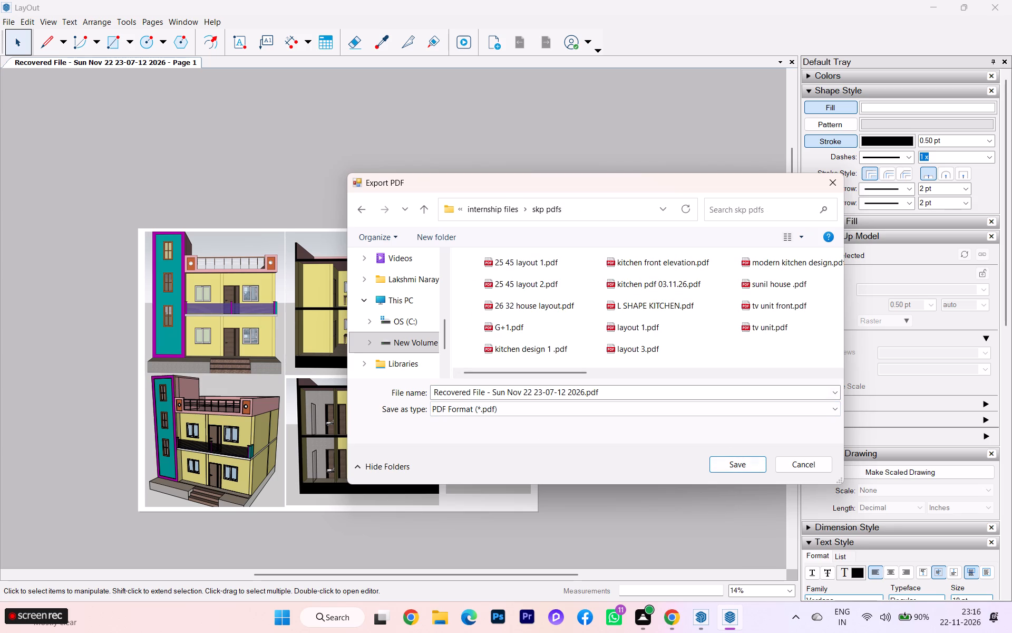
pyautogui.moveTo(582, 391); pyautogui.dragTo(519, 388)
pyautogui.moveTo(584, 390); pyautogui.dragTo(516, 391)
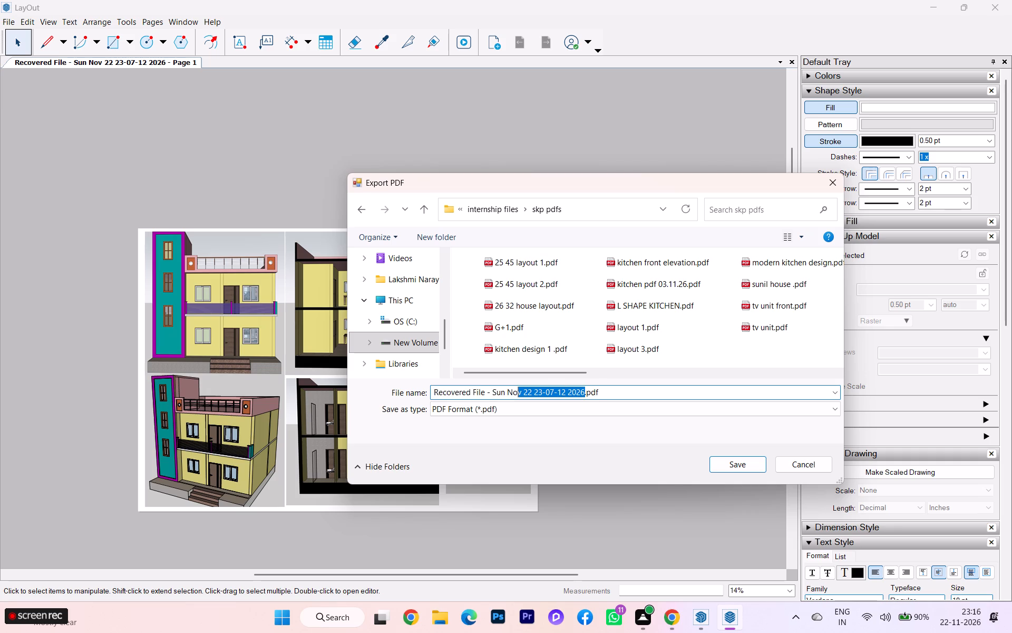
pyautogui.moveTo(516, 391); pyautogui.dragTo(373, 395)
pyautogui.press('BackSpace')
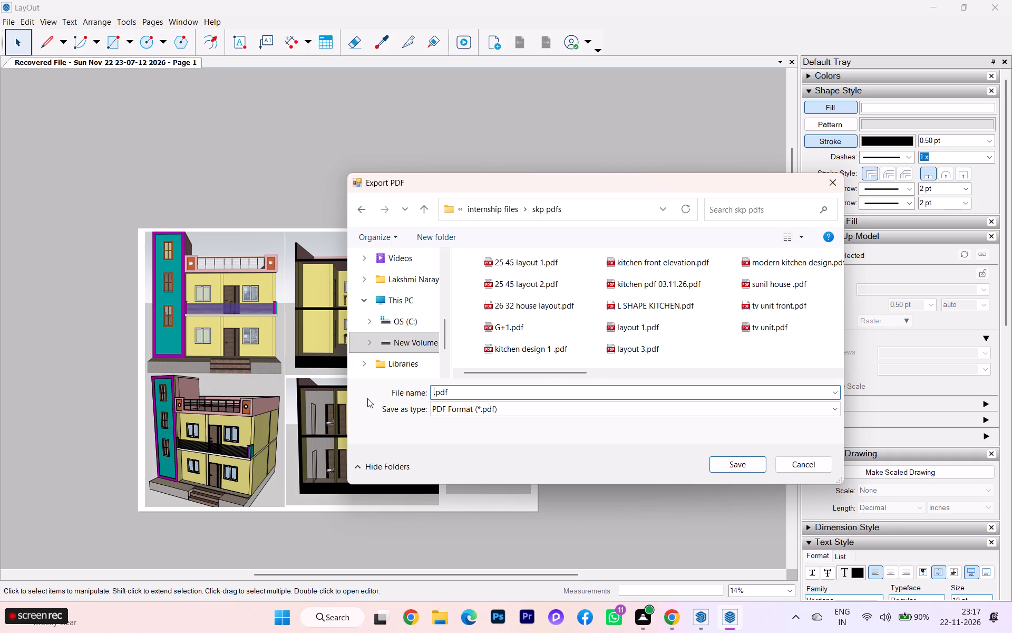
pyautogui.write('elevation')
pyautogui.press('space')
pyautogui.write('3d')
pyautogui.press('space')
pyautogui.write('house')
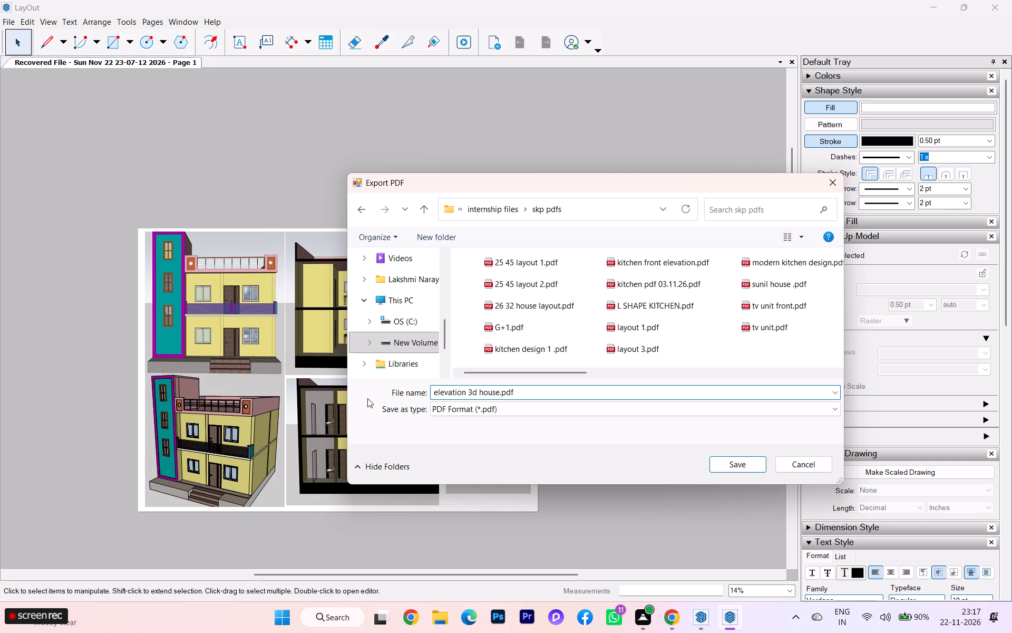
pyautogui.click(744, 466)
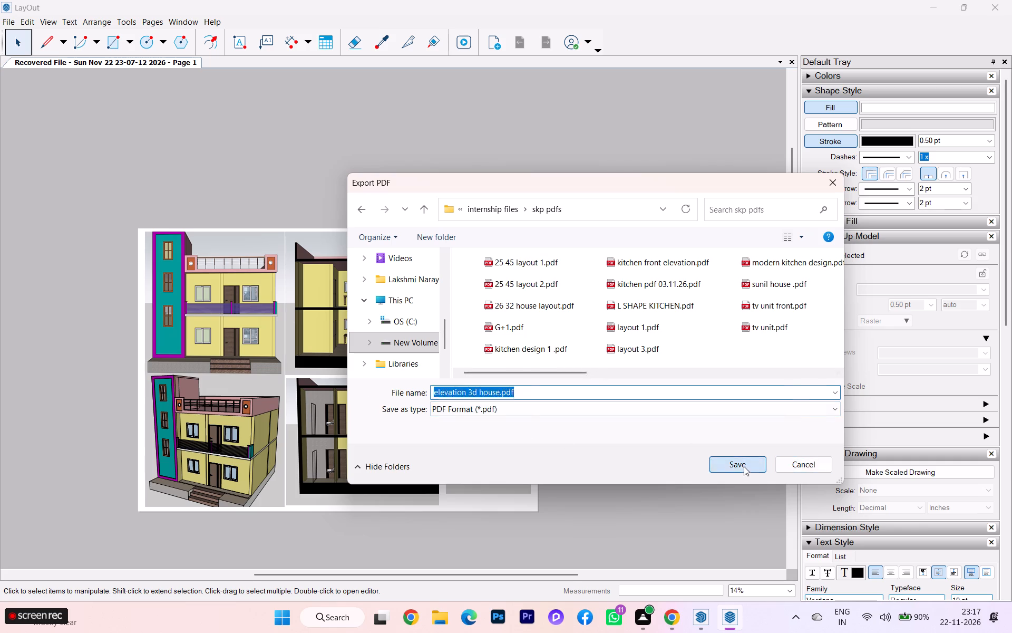
pyautogui.click(579, 427)
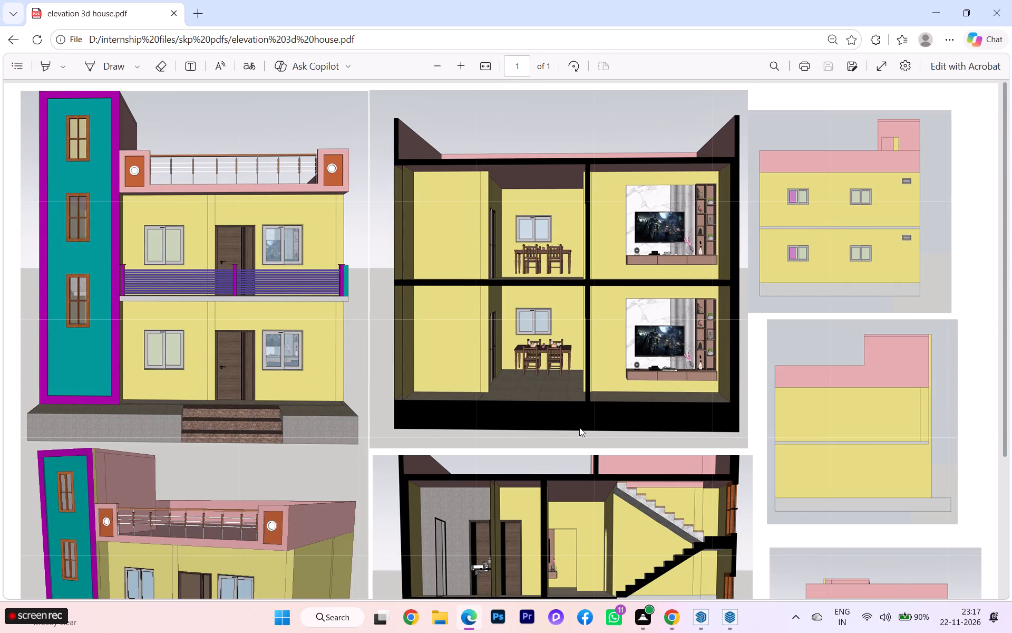
# Examine the house views across the exported PDF page, and return to the LayOut document.
pyautogui.scroll(1, 388, 465)
pyautogui.scroll(-2, 388, 465)
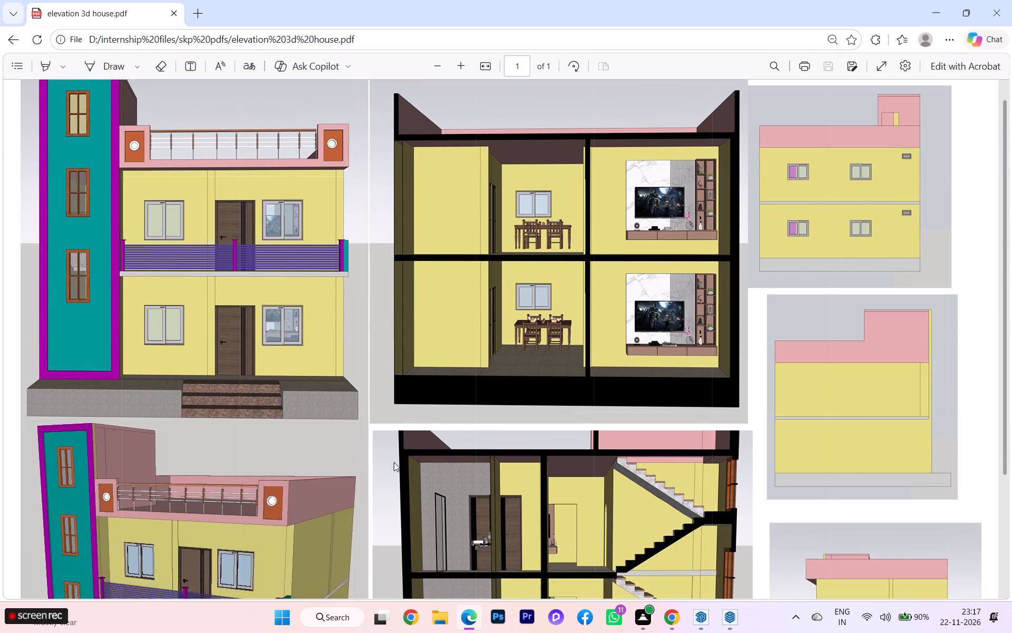
pyautogui.scroll(-2, 394, 462)
pyautogui.scroll(-2, 333, 453)
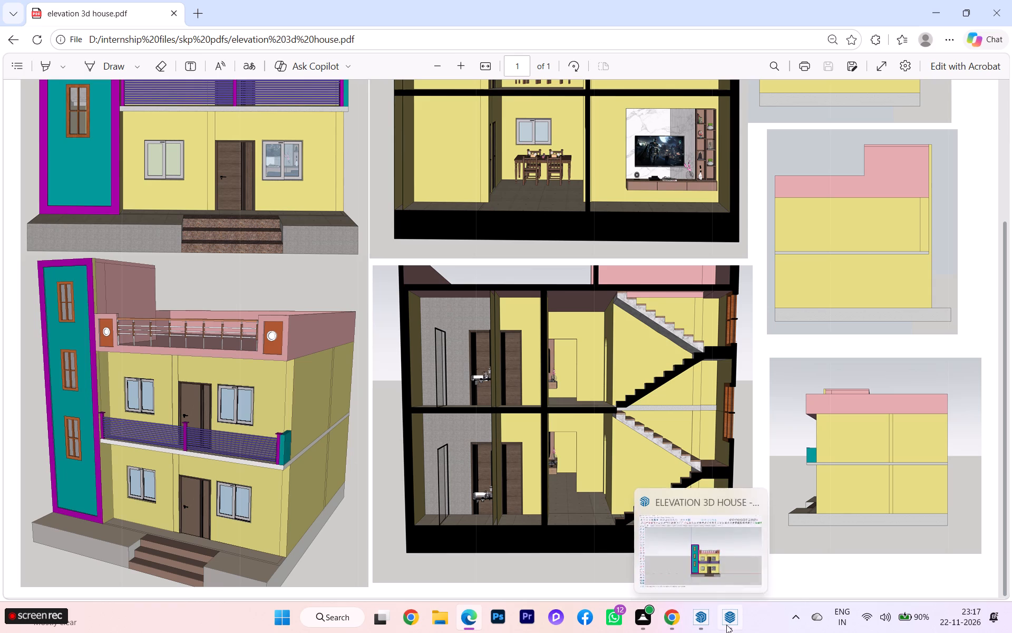
pyautogui.click(719, 549)
# Set the front elevation viewport above the perspective view to Vector rendering.
pyautogui.click(234, 439)
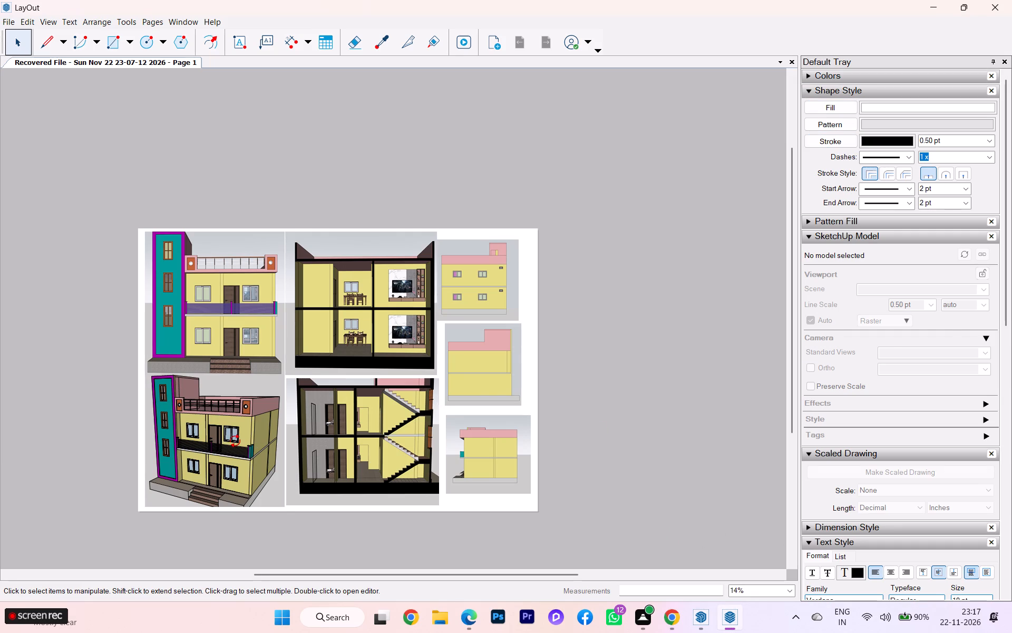
pyautogui.click(230, 322)
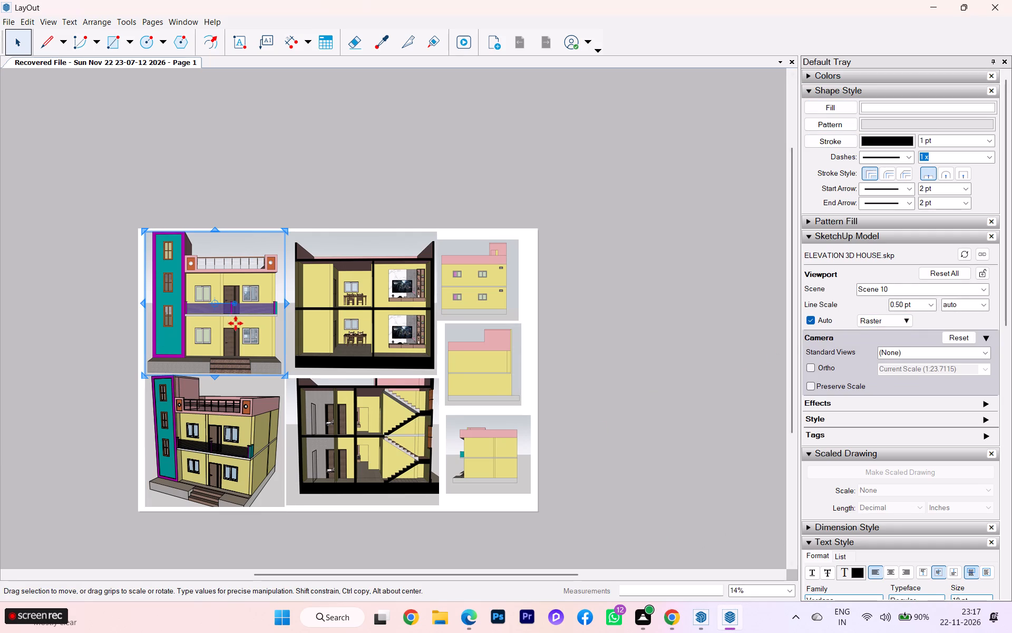
pyautogui.click(904, 318)
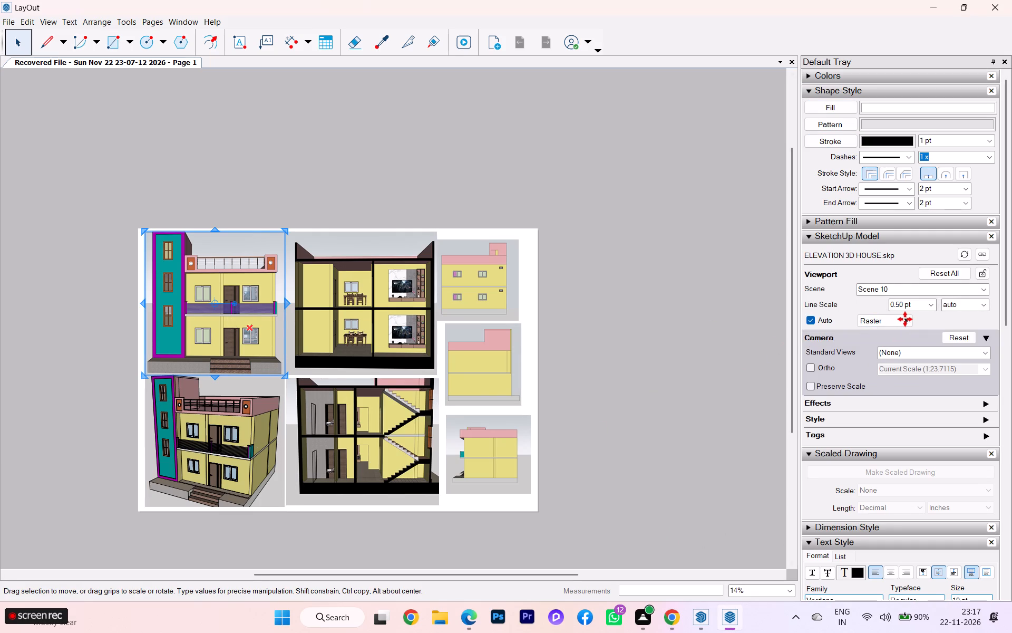
pyautogui.click(907, 318)
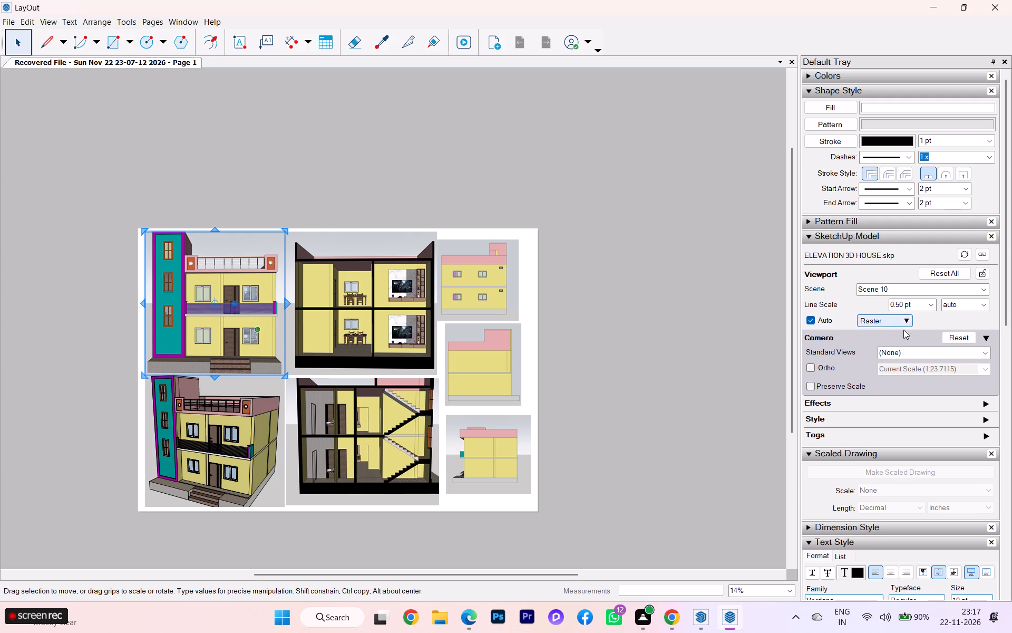
pyautogui.click(904, 335)
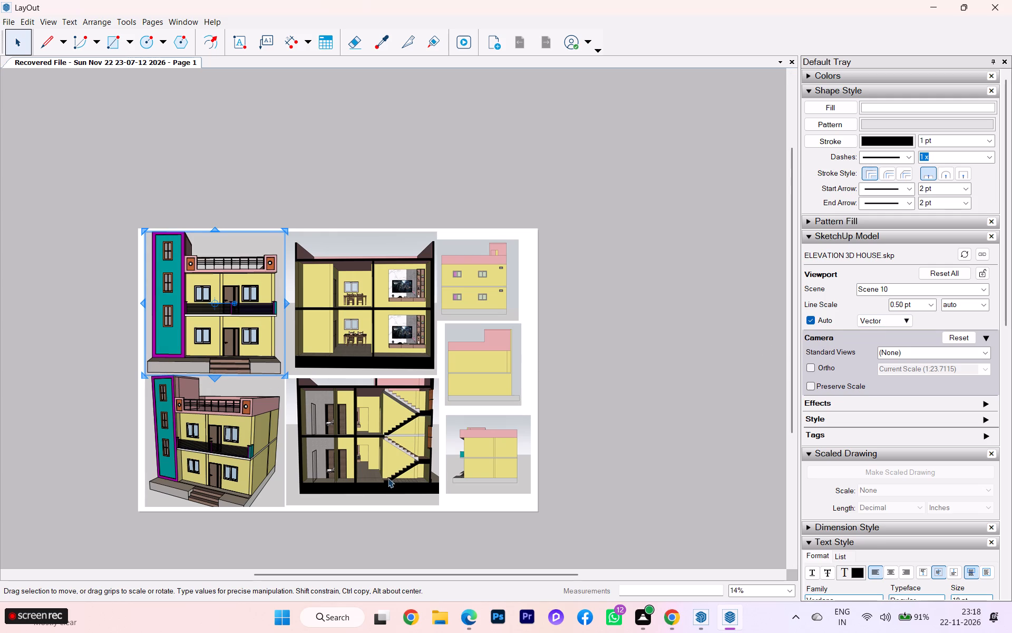
# Set the back elevation viewport, Scene 6, to Vector rendering.
pyautogui.scroll(2, 388, 477)
pyautogui.scroll(2, 292, 421)
pyautogui.click(201, 430)
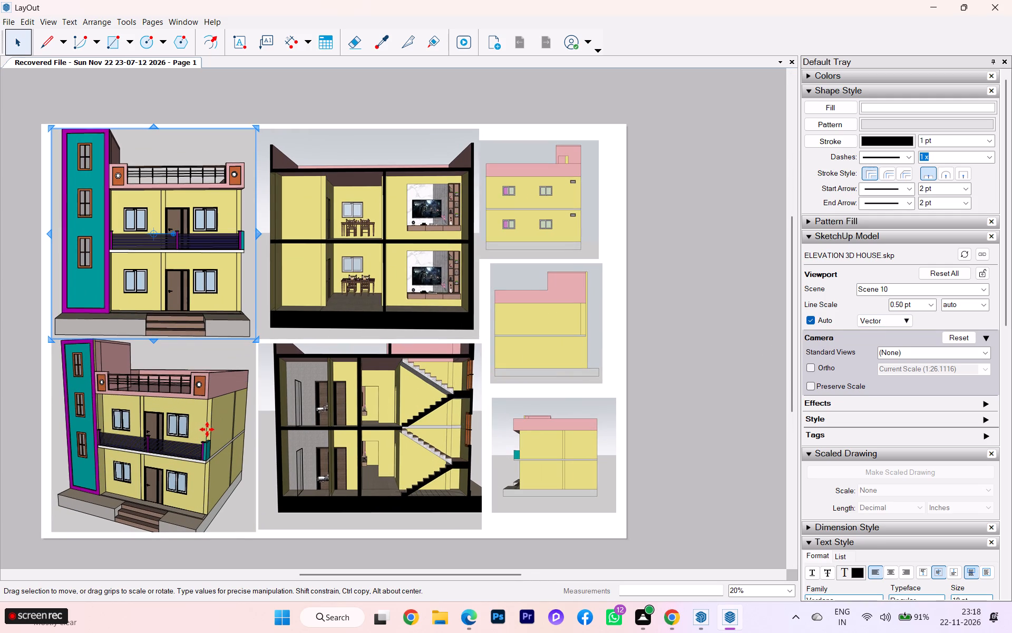
pyautogui.click(552, 214)
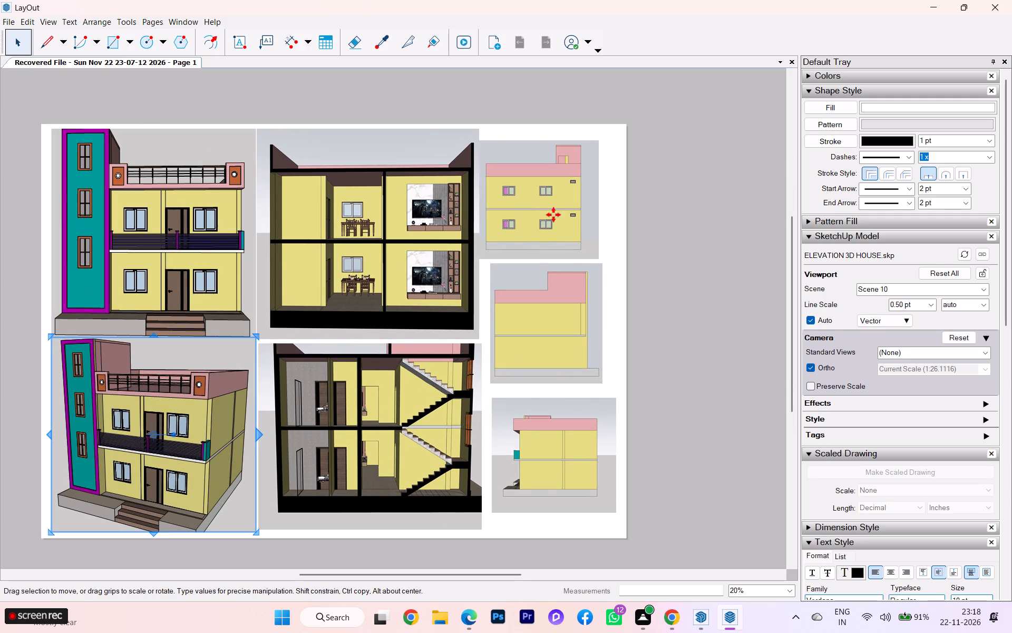
pyautogui.click(901, 321)
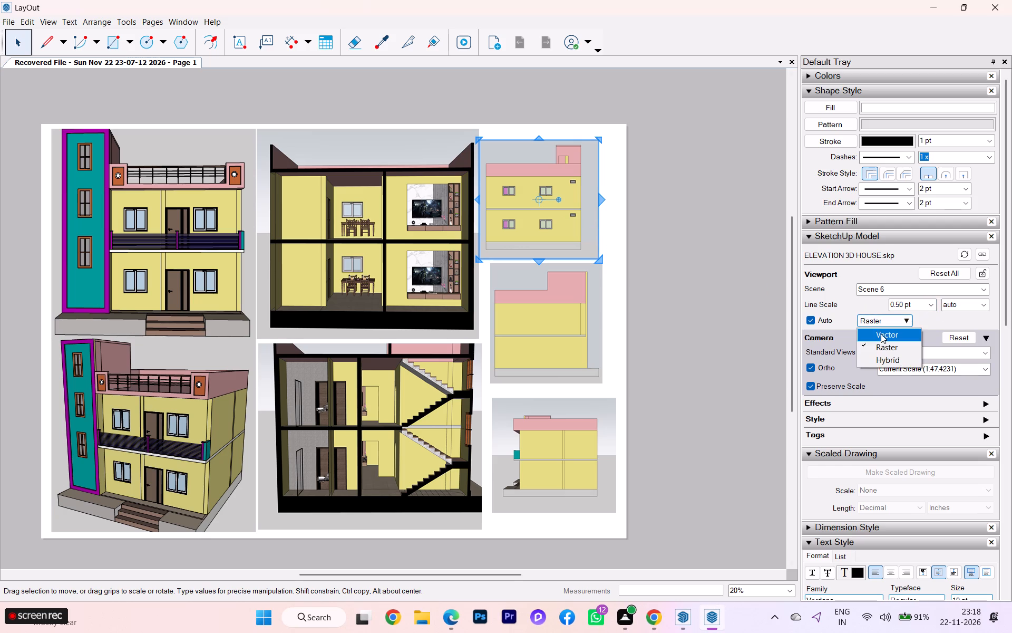
pyautogui.click(881, 334)
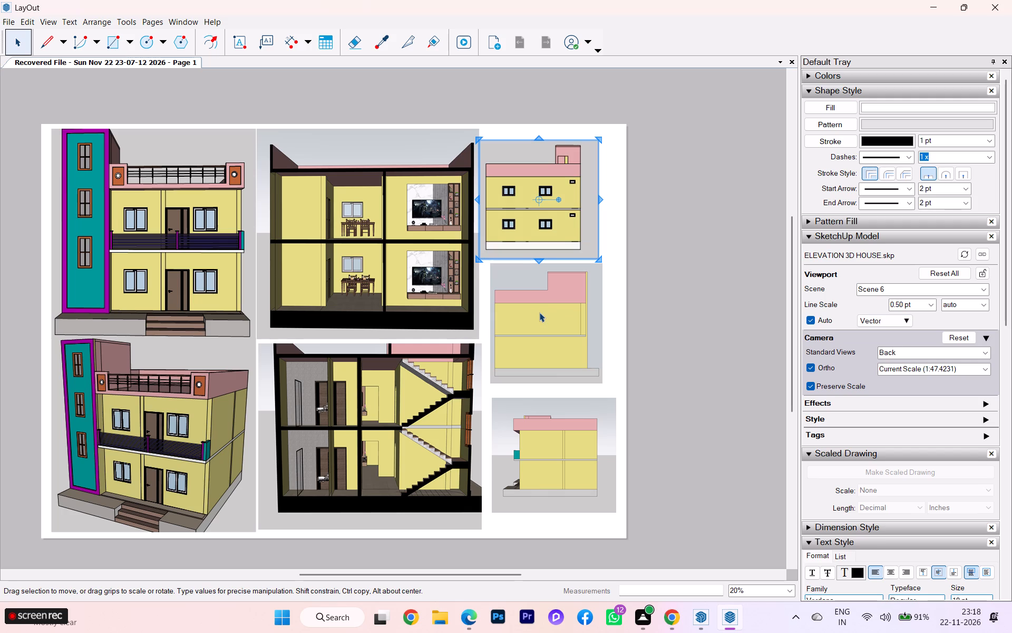
# Change the Scene 3 viewport below the back elevation to the Front standard view.
pyautogui.click(543, 316)
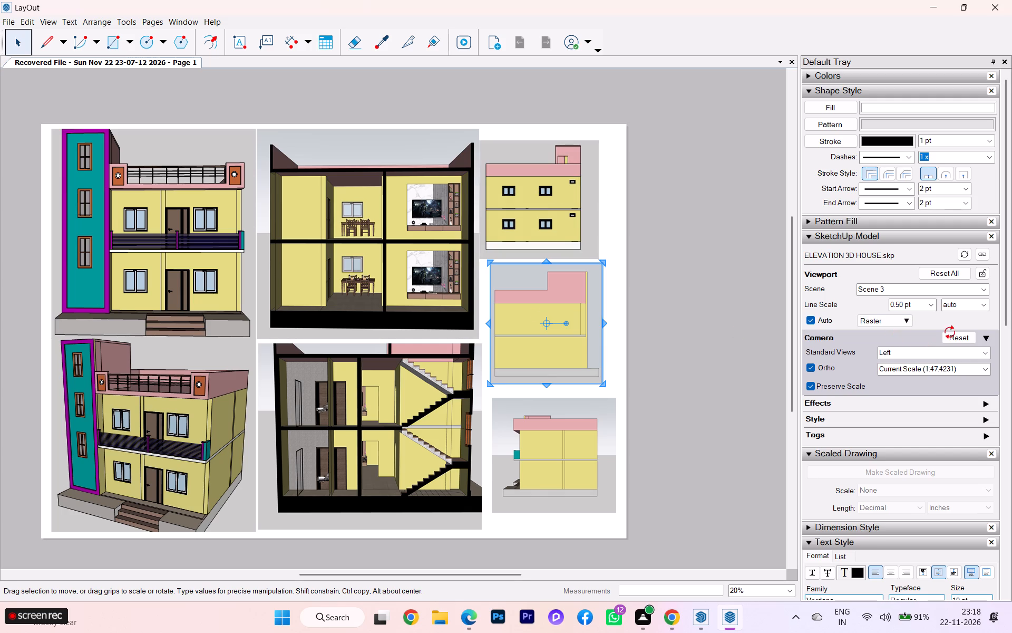
pyautogui.click(987, 352)
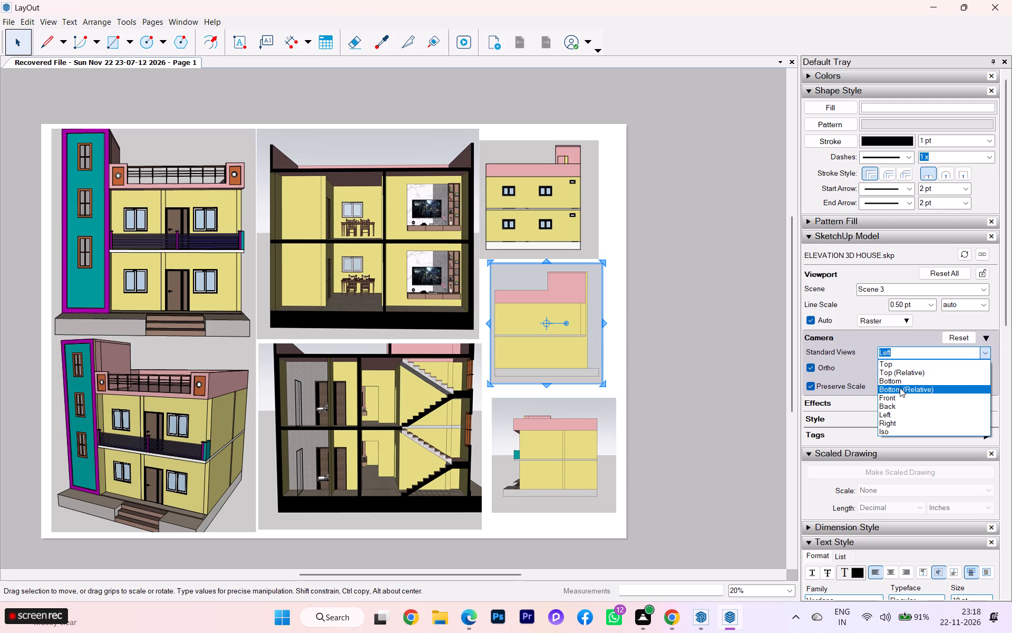
pyautogui.click(891, 399)
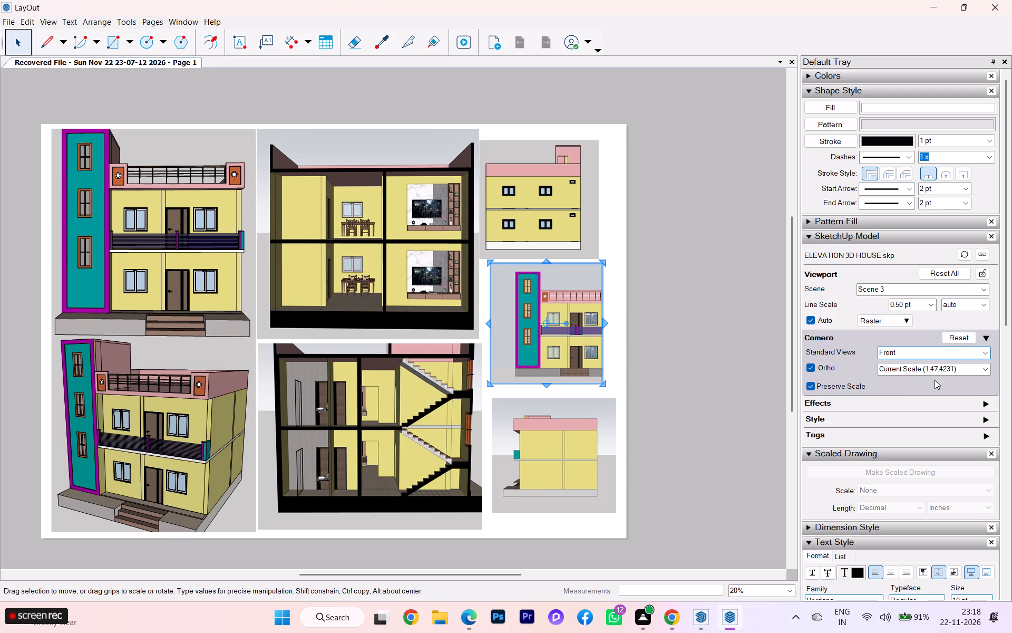
# Review Scenes 12, 10 and 11 in SketchUp, and assign Scene 11 to the LayOut viewport below the back elevation.
pyautogui.click(982, 286)
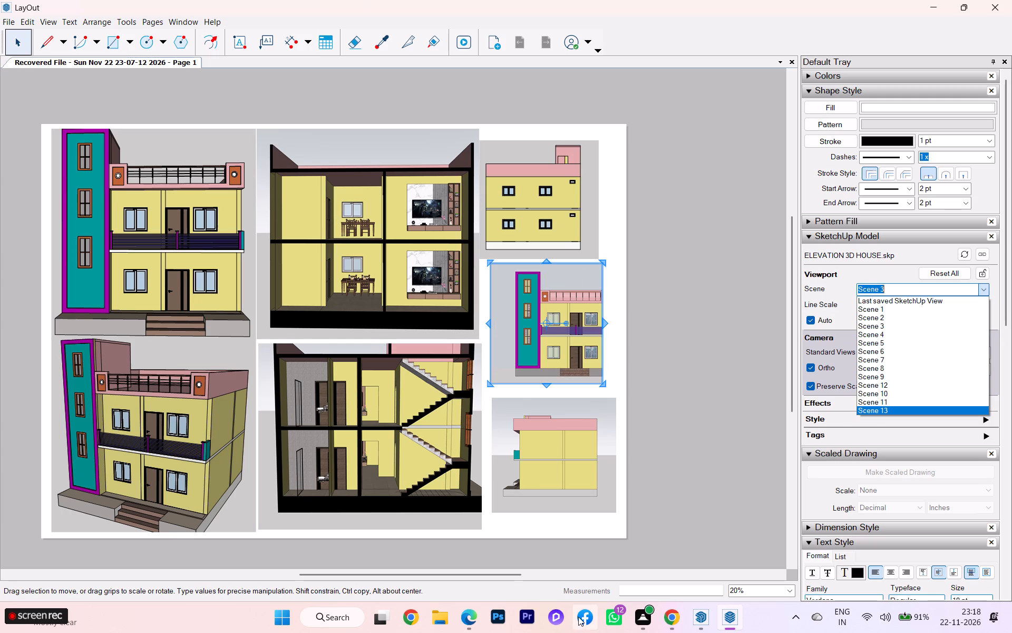
pyautogui.click(695, 613)
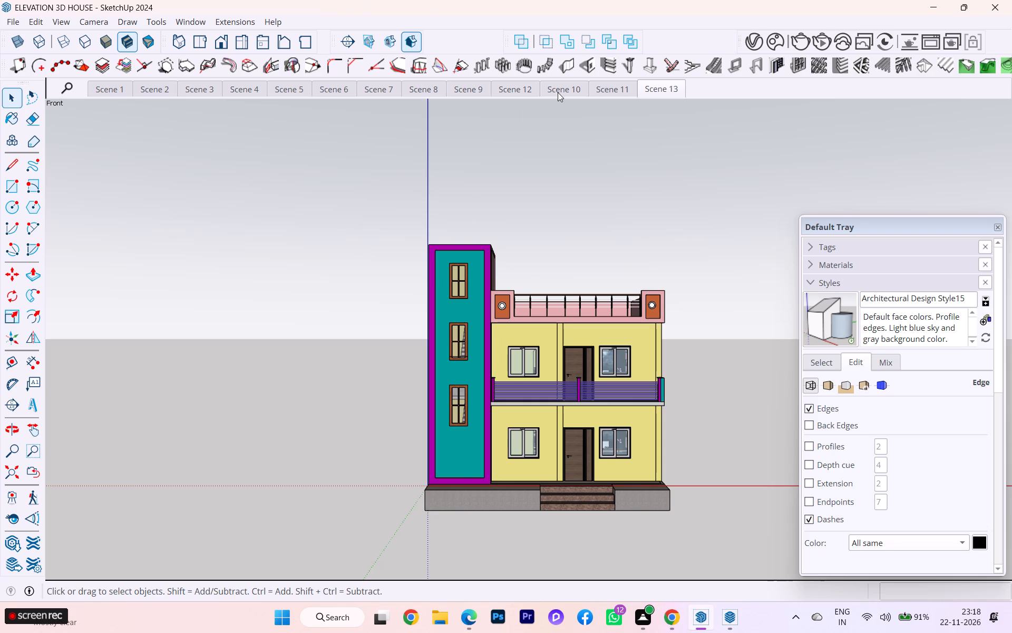
pyautogui.click(523, 90)
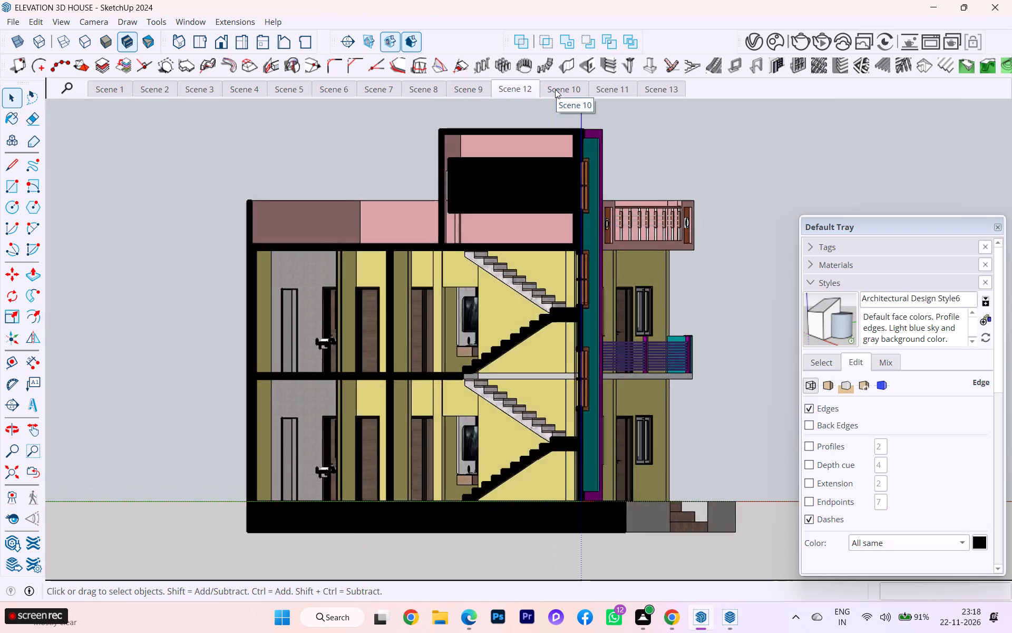
pyautogui.click(555, 89)
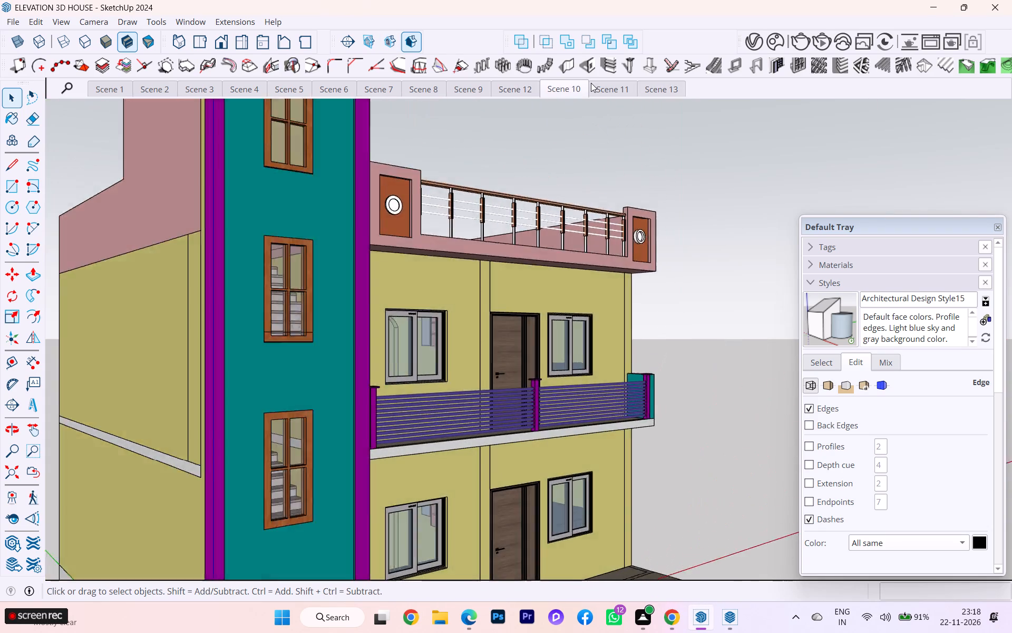
pyautogui.click(611, 87)
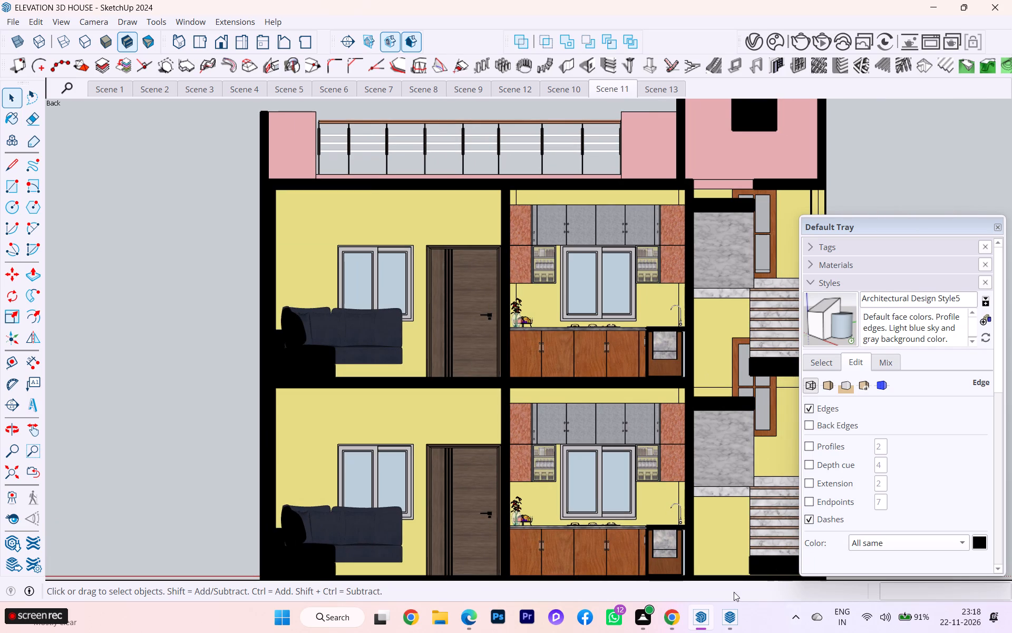
pyautogui.click(728, 559)
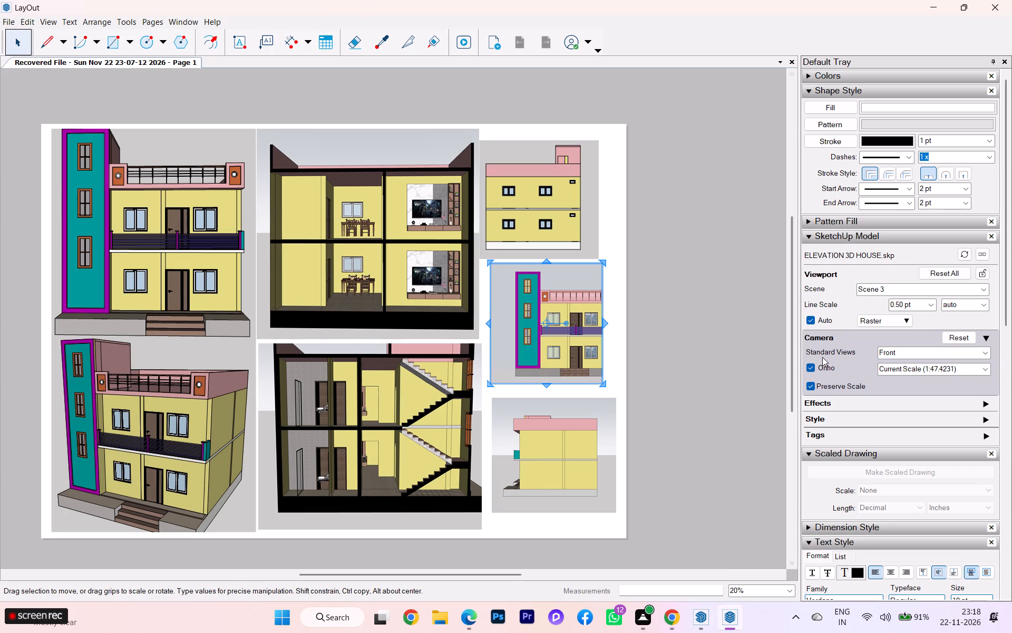
pyautogui.click(981, 286)
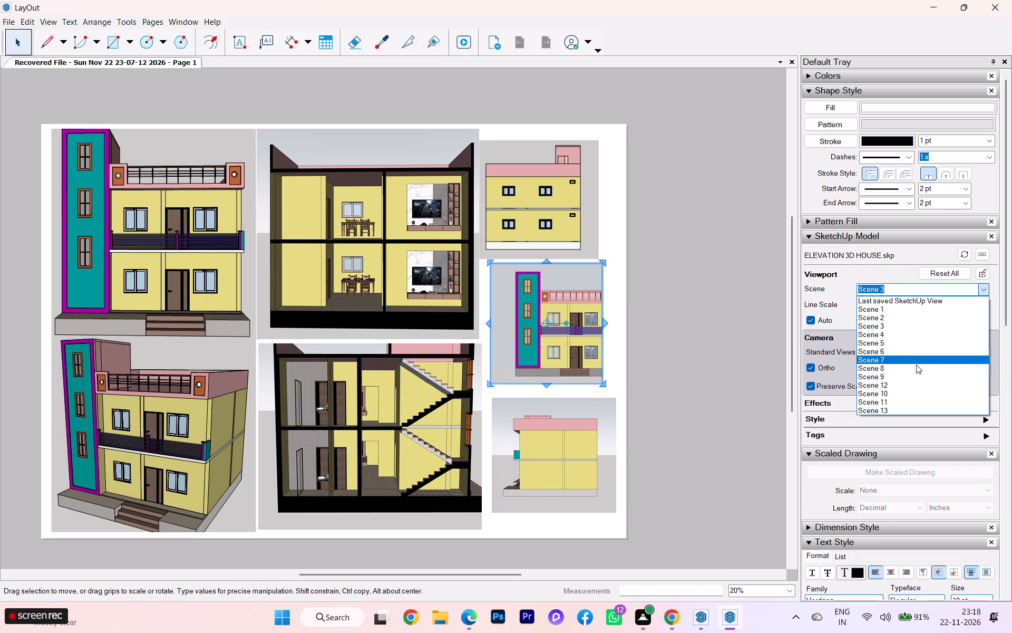
pyautogui.click(898, 402)
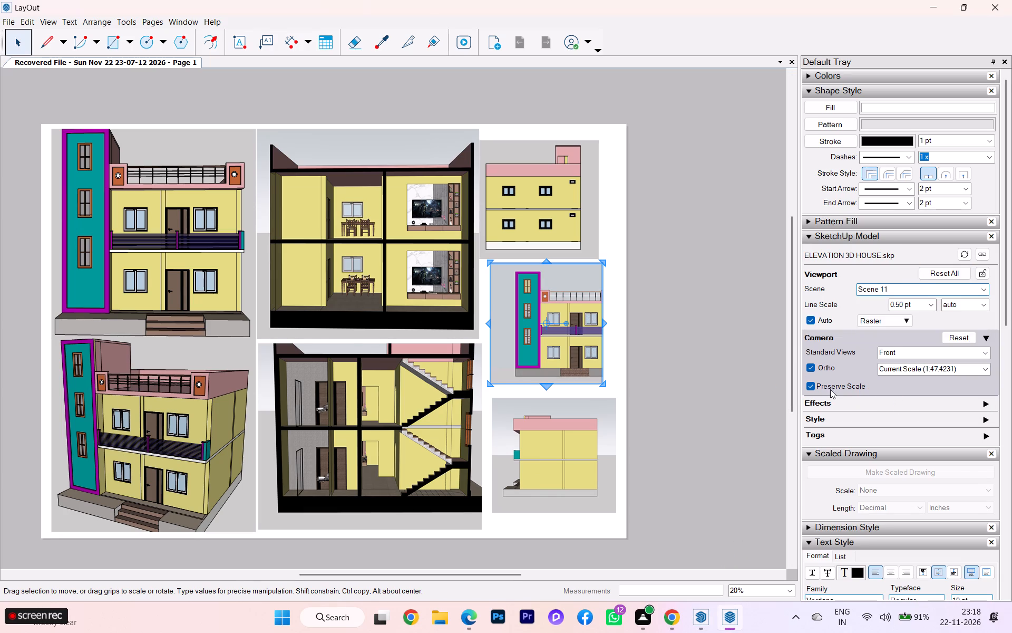
# Change the Scene 11 viewport's camera to the Back standard view.
pyautogui.scroll(1, 589, 320)
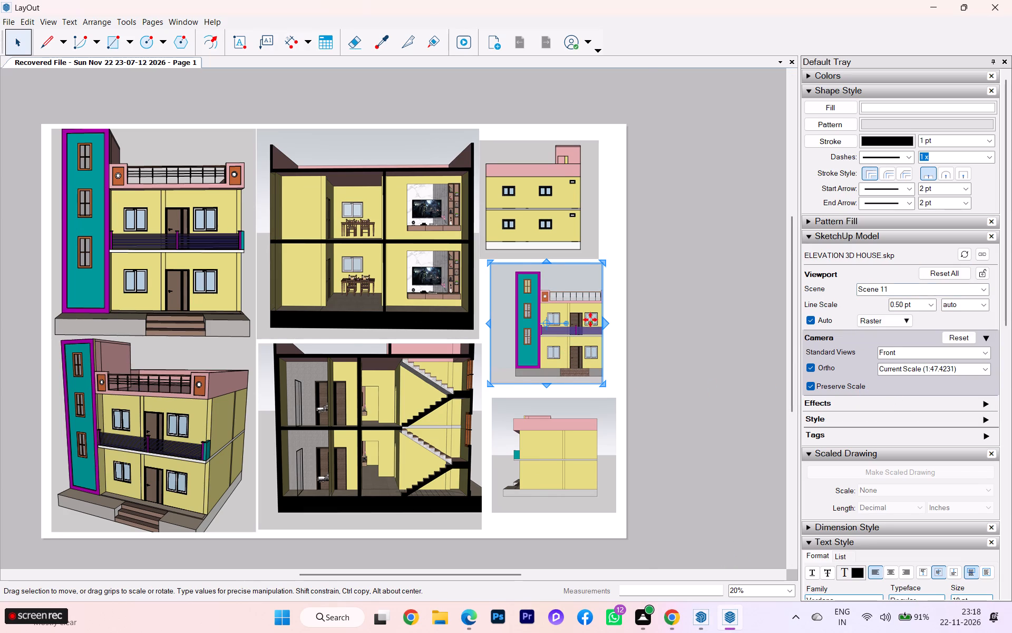
pyautogui.scroll(4, 589, 319)
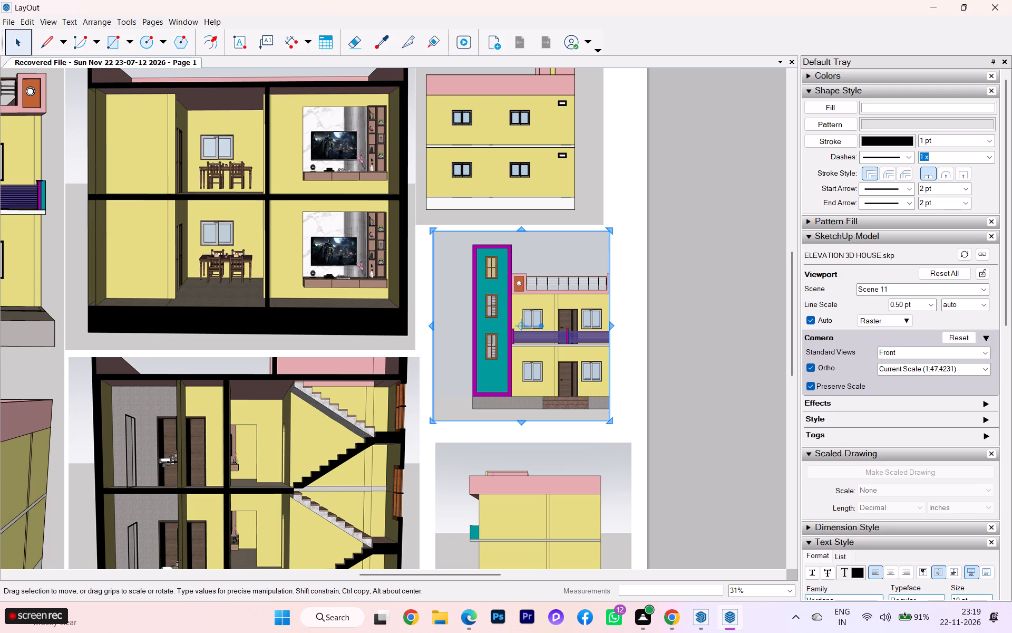
pyautogui.click(988, 351)
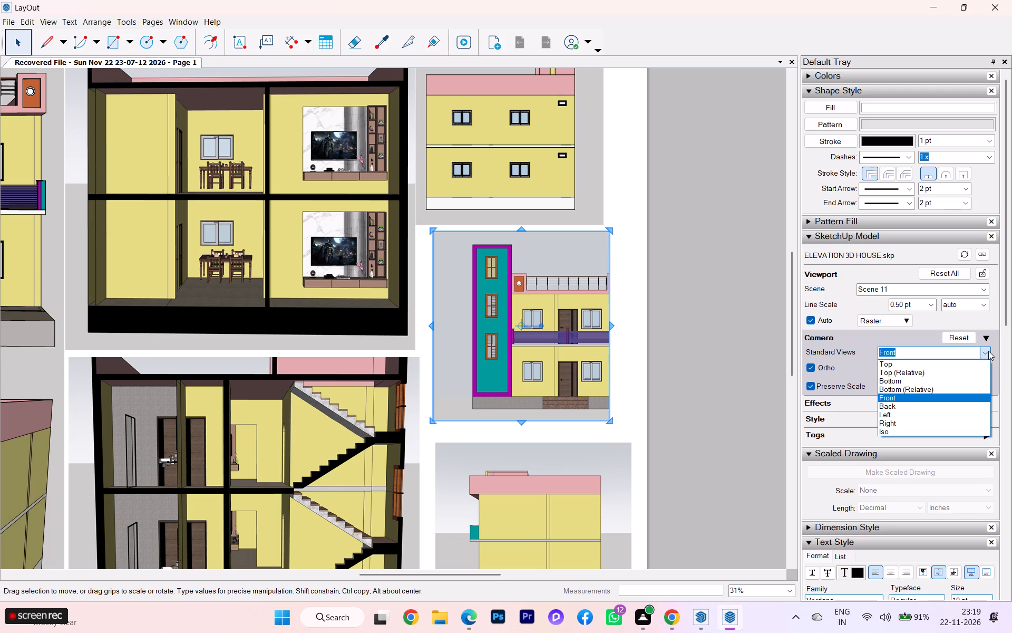
pyautogui.click(888, 408)
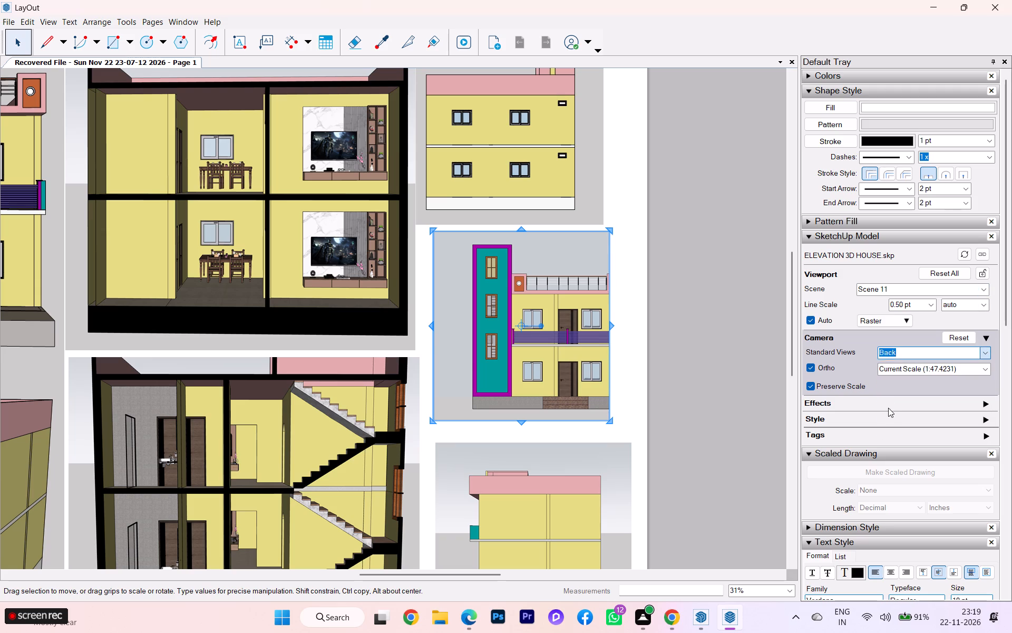
pyautogui.scroll(3, 422, 338)
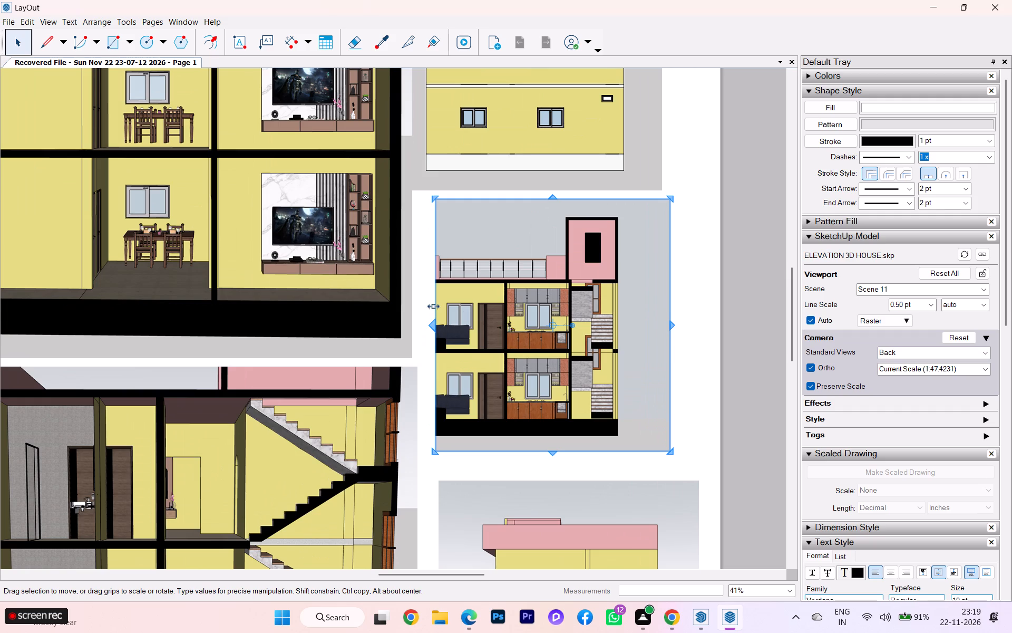
# Widen the Scene 11 viewport horizontally by a factor of about 1.156, towards the sheet's outer edge.
pyautogui.moveTo(672, 325); pyautogui.dragTo(706, 321)
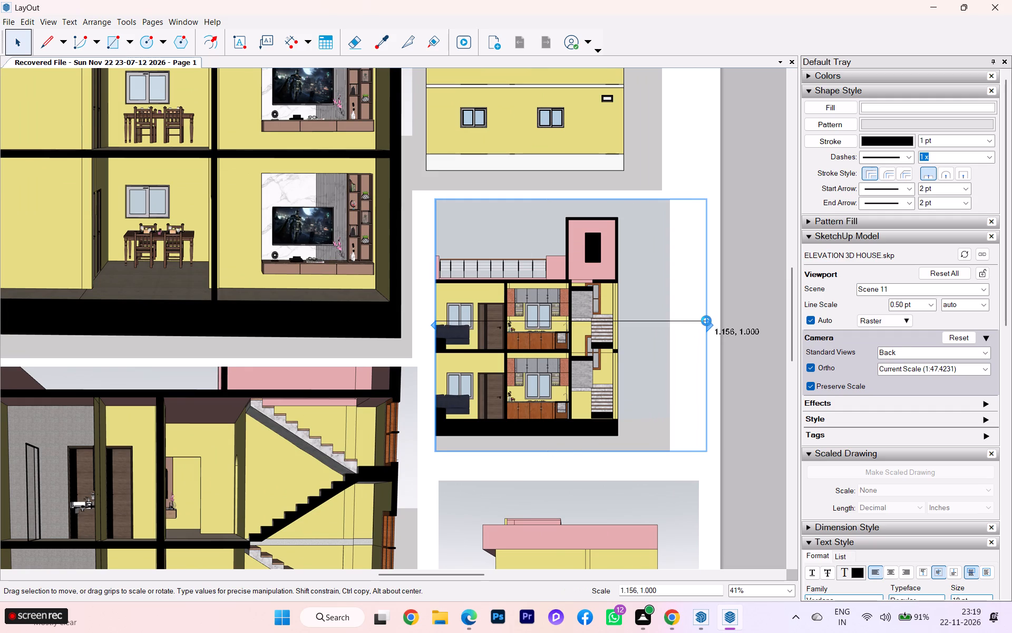
pyautogui.scroll(-1, 527, 334)
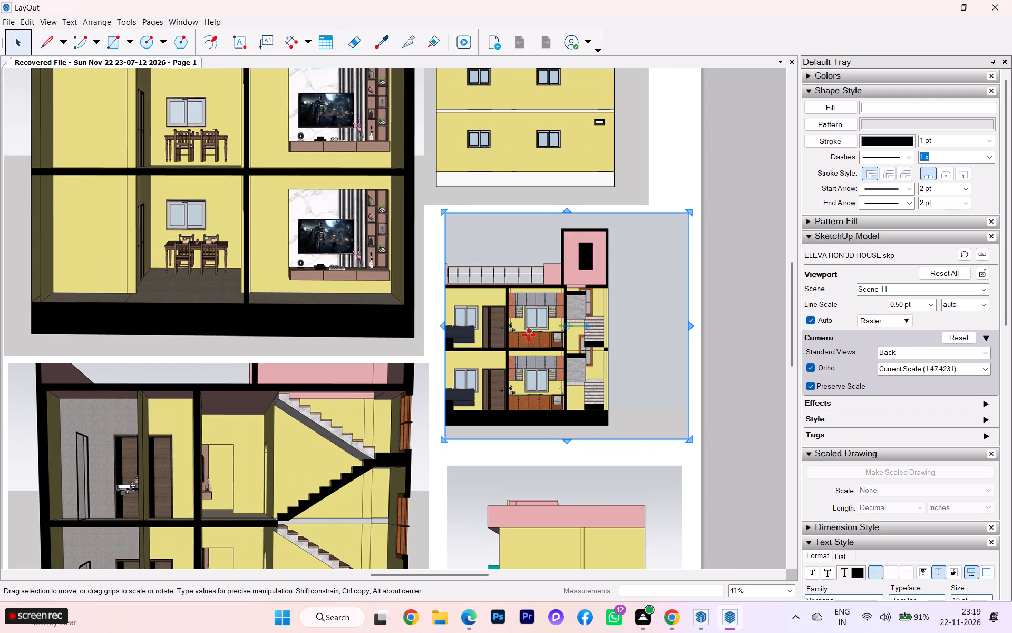
# Adjust the camera inside the Scene 11 viewport so the whole back section, including the stair tower, fits within its frame.
pyautogui.click(528, 336)
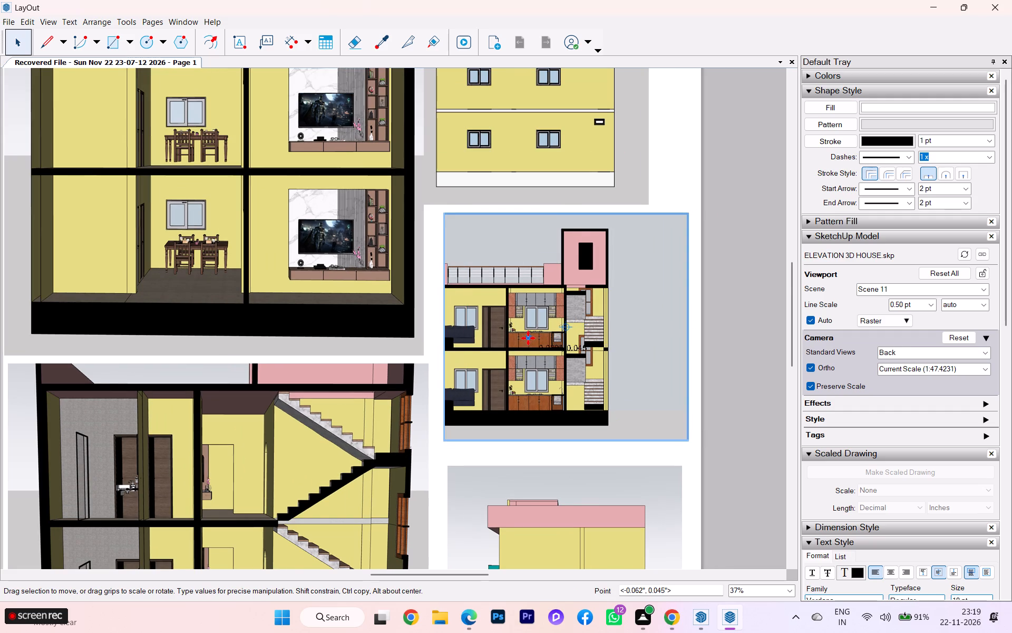
pyautogui.doubleClick(530, 337)
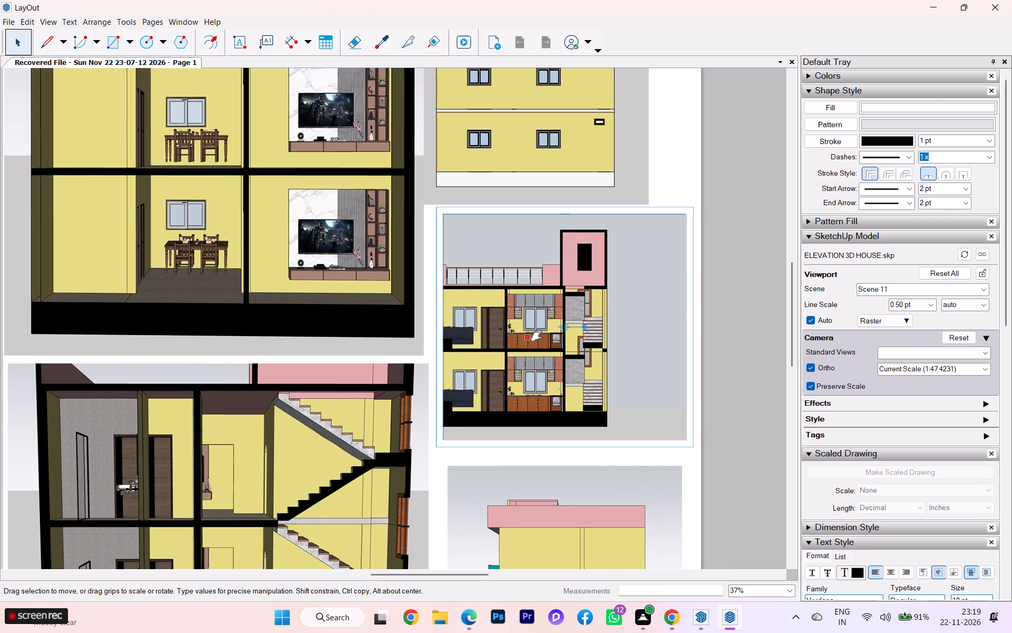
pyautogui.moveTo(537, 335); pyautogui.dragTo(583, 334)
pyautogui.moveTo(543, 337); pyautogui.dragTo(583, 336)
pyautogui.scroll(-2, 547, 343)
pyautogui.scroll(-1, 502, 345)
pyautogui.moveTo(522, 341); pyautogui.dragTo(543, 341)
pyautogui.scroll(-1, 557, 262)
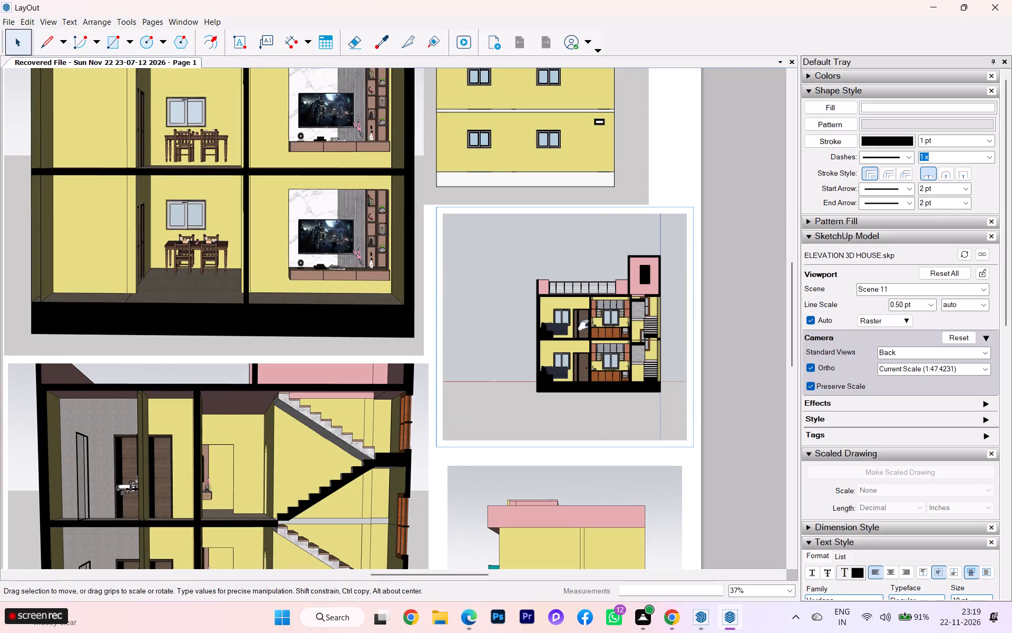
pyautogui.scroll(3, 610, 342)
pyautogui.scroll(-1, 468, 335)
pyautogui.scroll(-1, 549, 335)
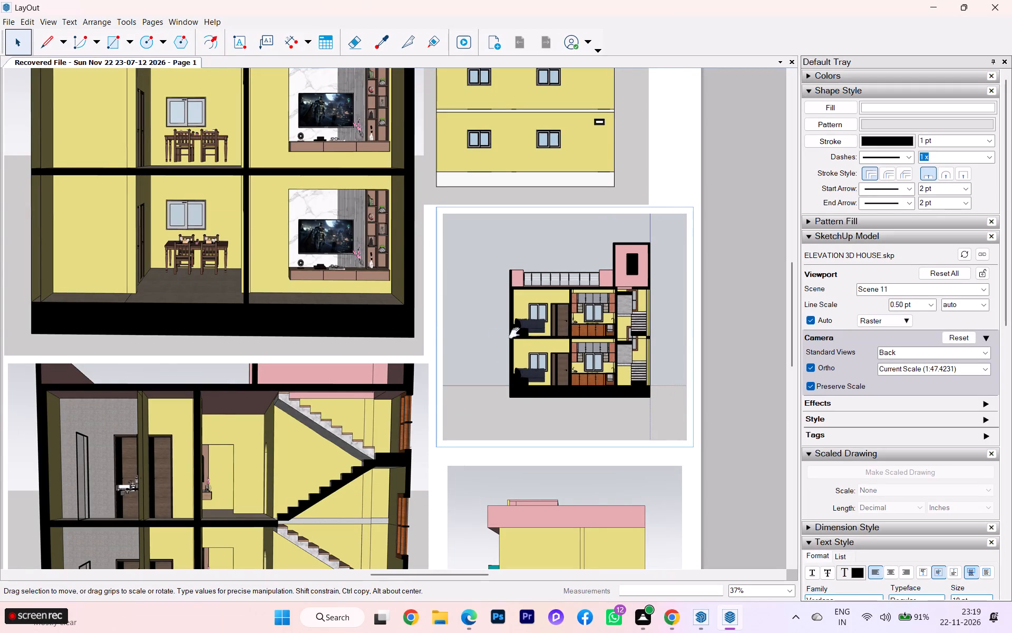
pyautogui.scroll(2, 685, 341)
pyautogui.scroll(2, 510, 328)
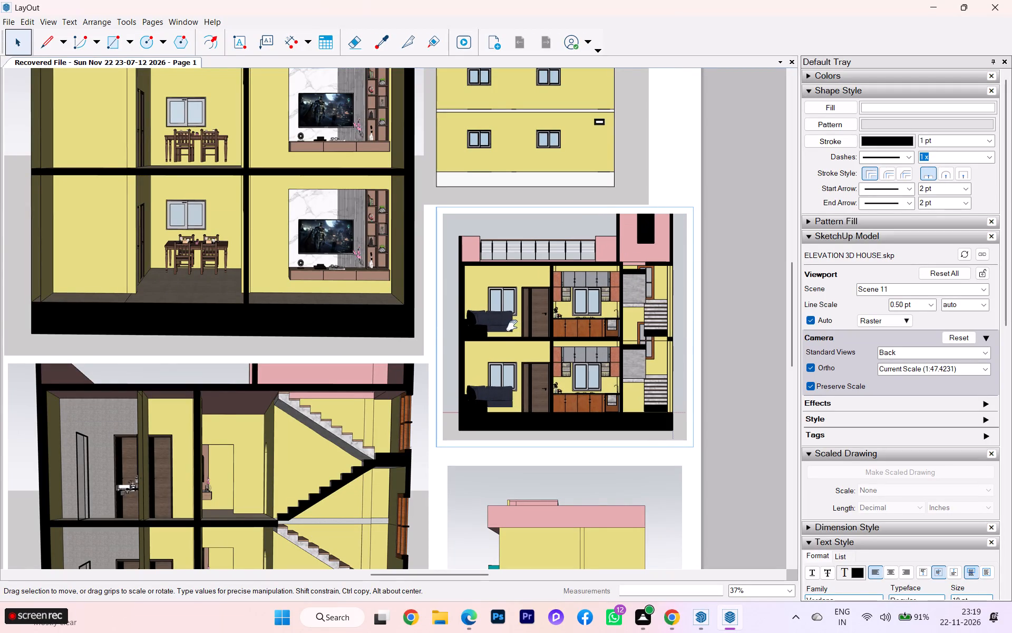
pyautogui.scroll(-1, 512, 328)
pyautogui.scroll(1, 512, 329)
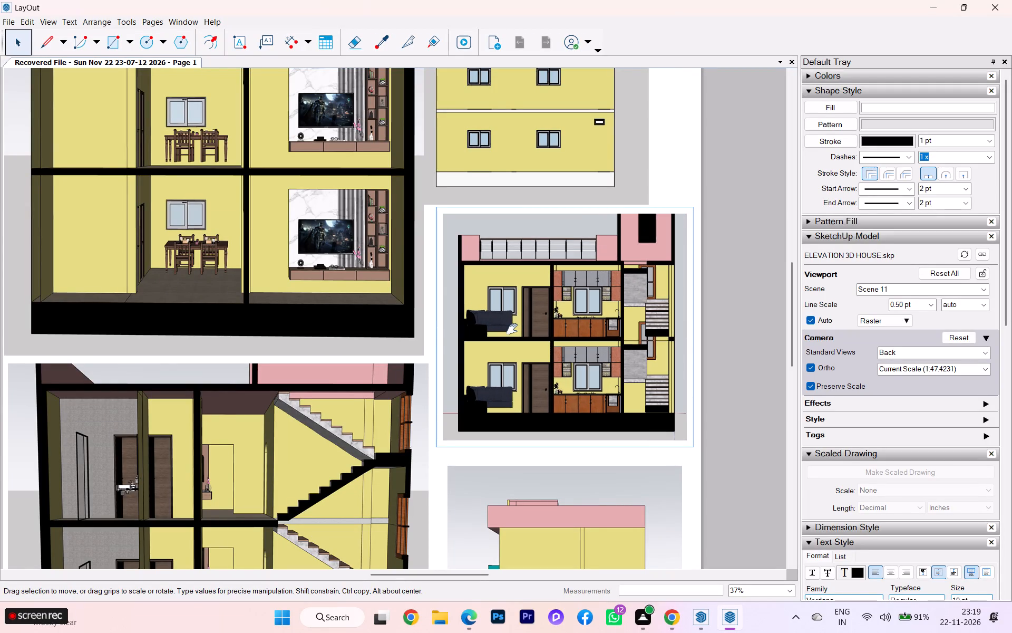
pyautogui.scroll(1, 505, 332)
pyautogui.scroll(-1, 473, 281)
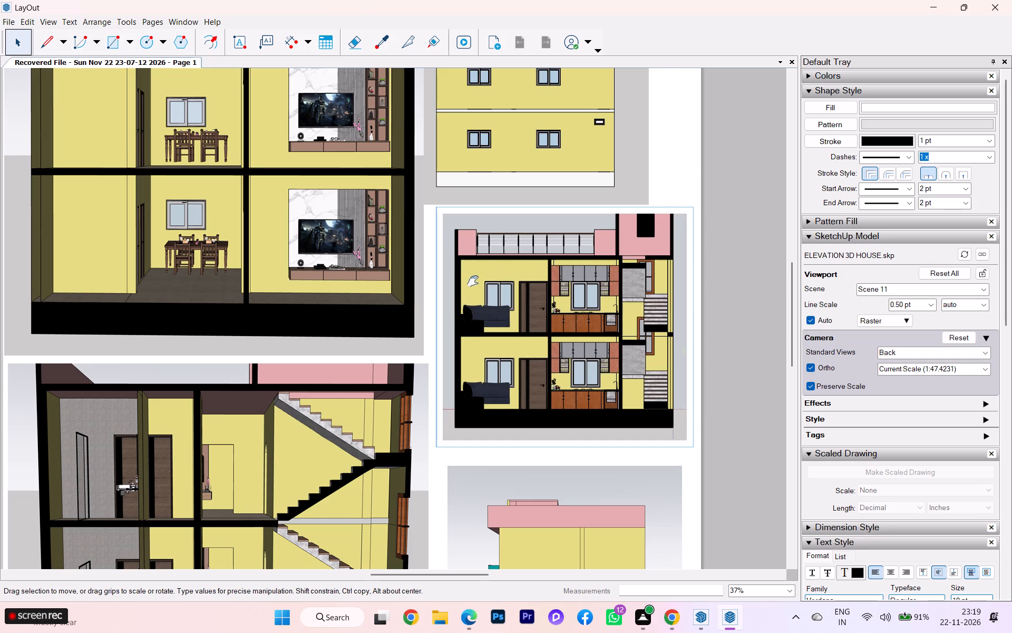
pyautogui.scroll(1, 552, 397)
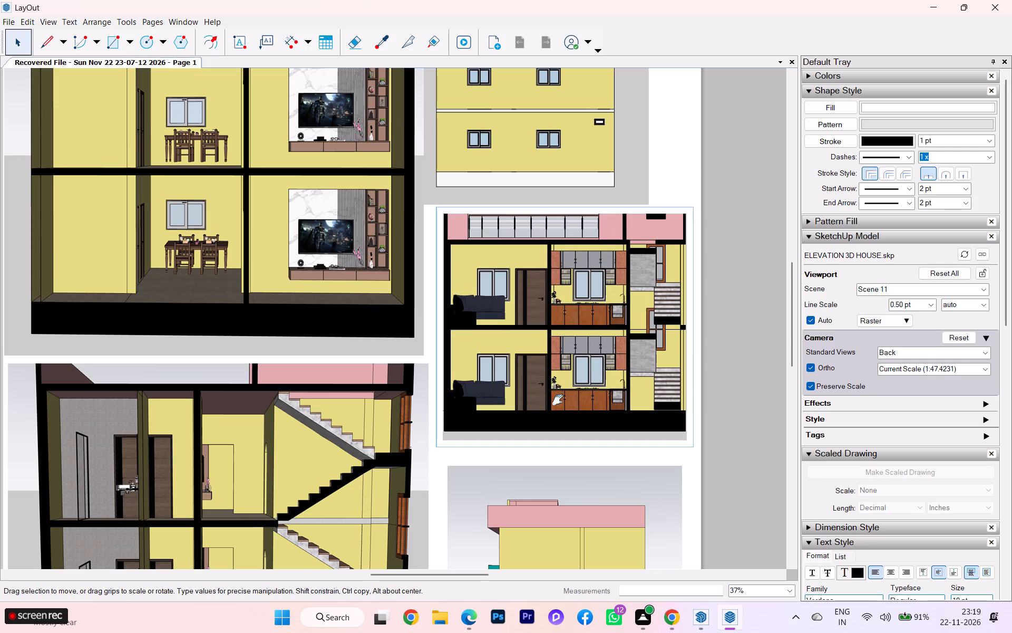
pyautogui.scroll(-1, 599, 424)
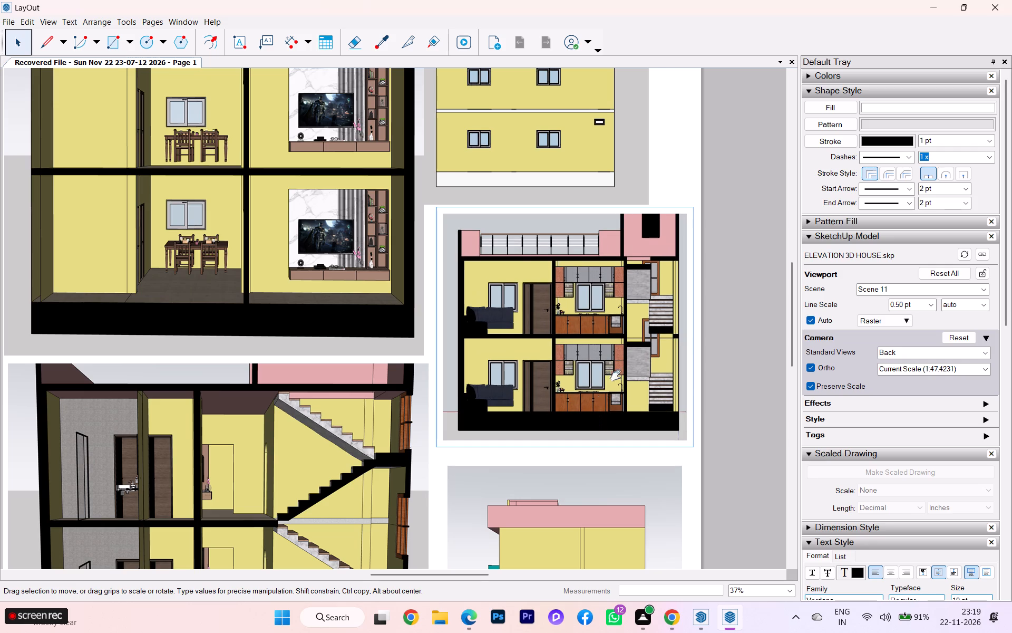
pyautogui.middleClick(635, 335)
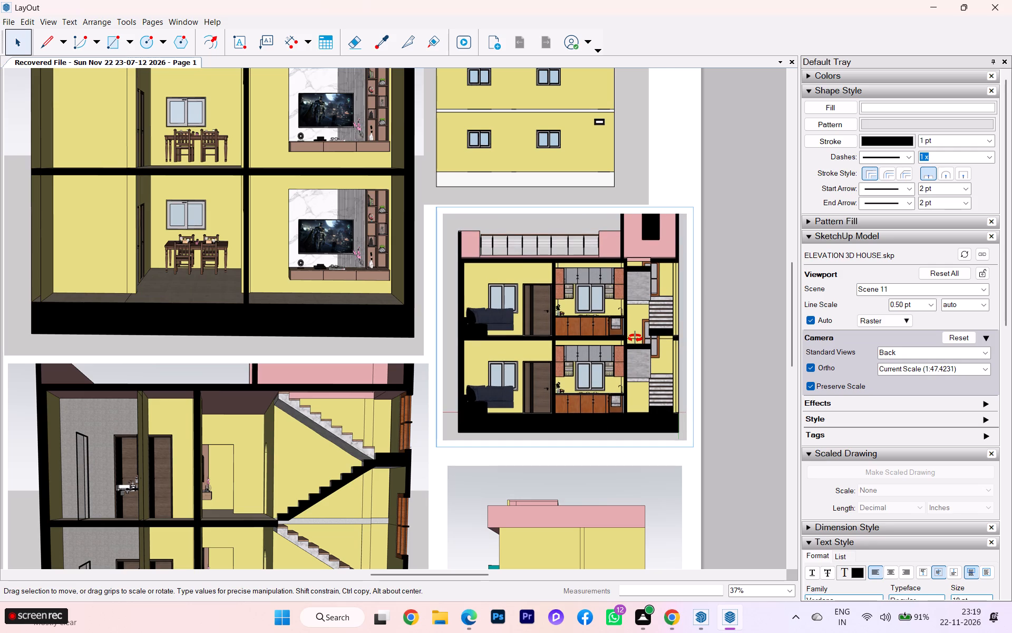
pyautogui.scroll(1, 629, 319)
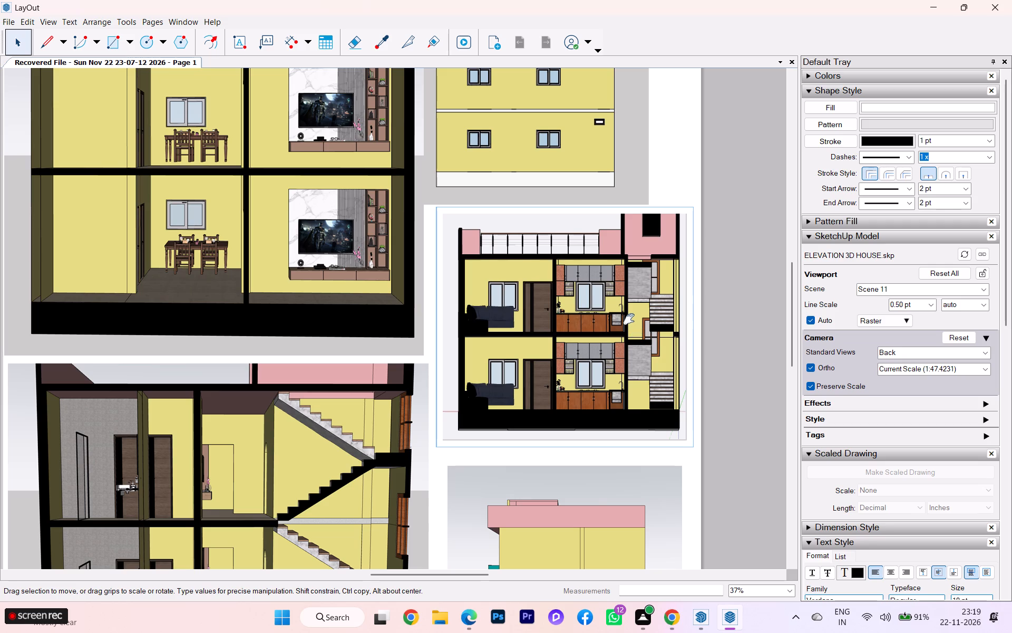
pyautogui.click(646, 469)
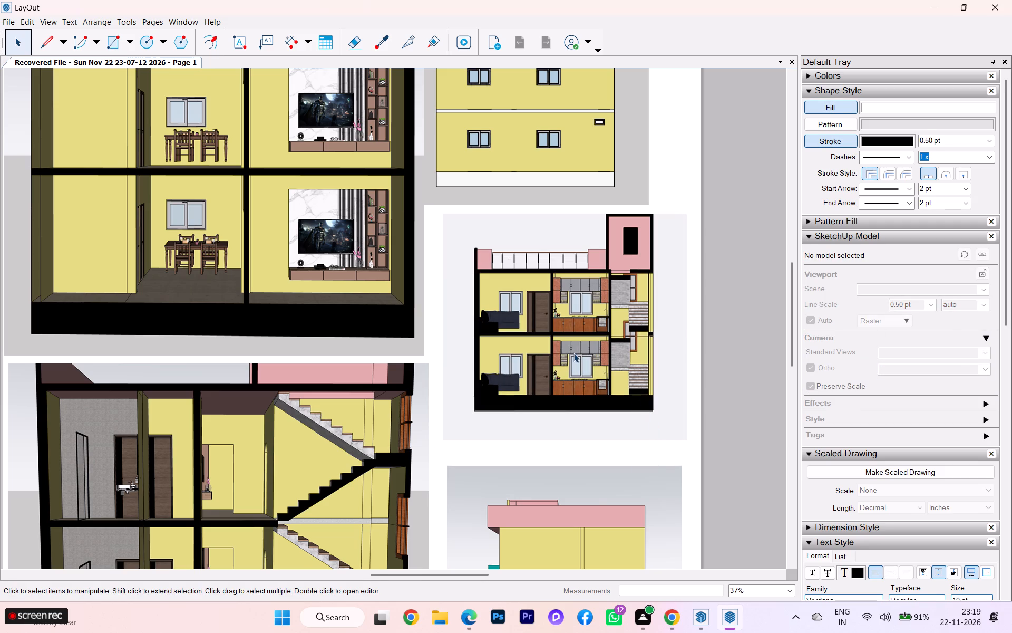
# Move the Scene 11 viewport slightly down and towards the section views, leaving a clearer gap below the back elevation.
pyautogui.click(573, 353)
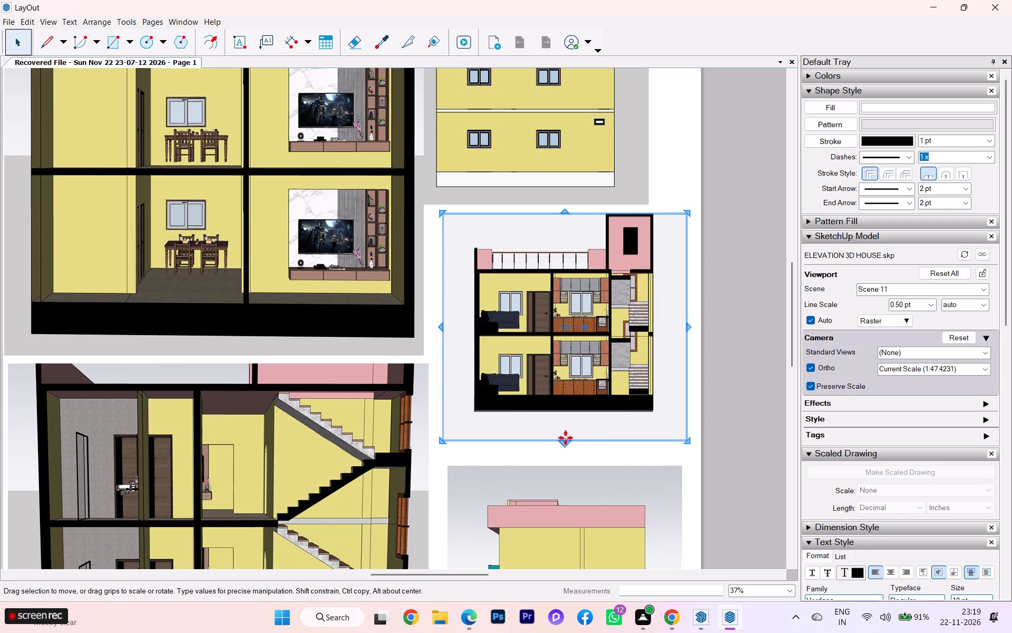
pyautogui.moveTo(565, 436); pyautogui.dragTo(566, 429)
pyautogui.scroll(2, 594, 270)
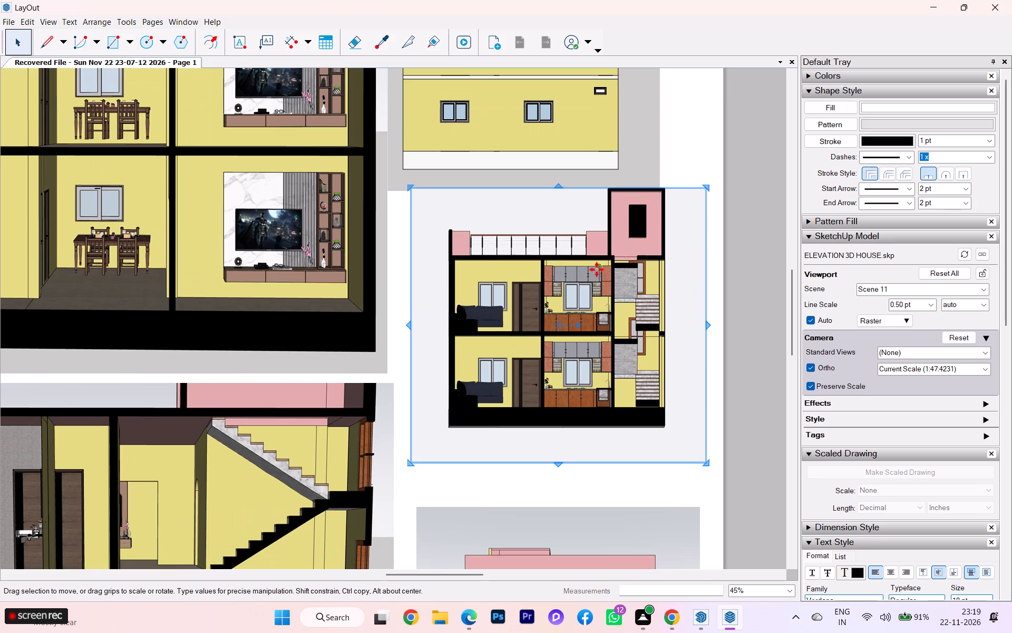
pyautogui.scroll(-2, 458, 315)
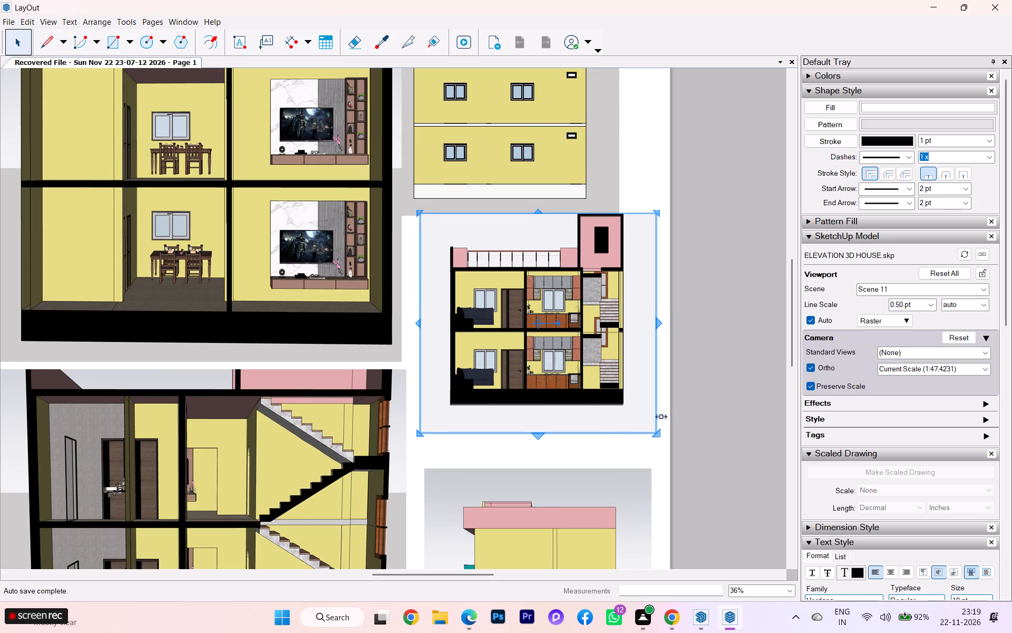
pyautogui.moveTo(590, 266); pyautogui.dragTo(583, 279)
pyautogui.click(643, 170)
pyautogui.scroll(-3, 647, 198)
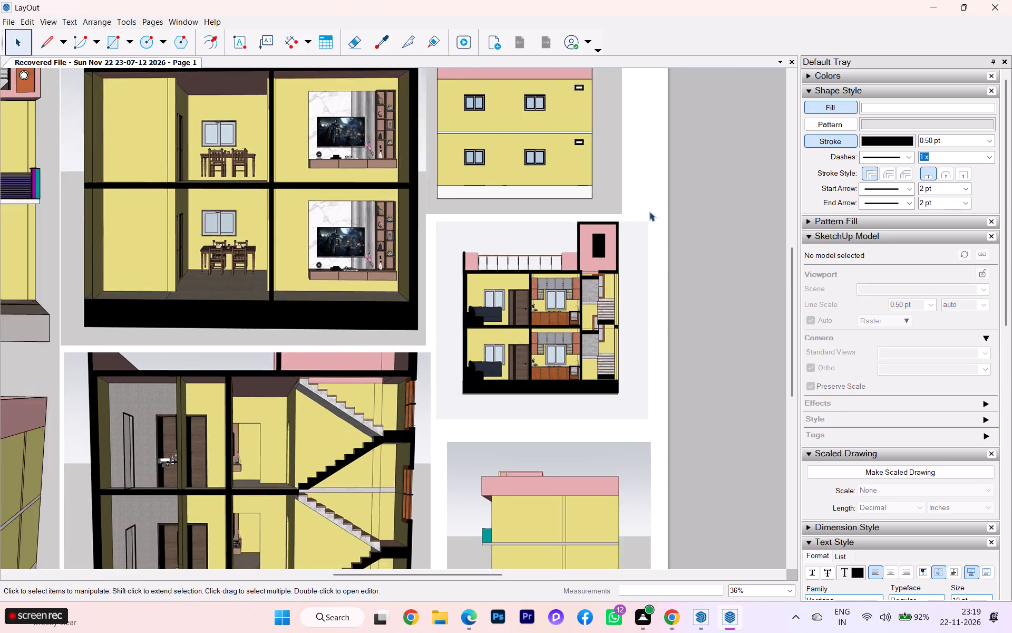
# Select the Scene 9 side elevation viewport, examine Scenes 12, 9 and 8 in SketchUp, and return to the LayOut sheet.
pyautogui.scroll(-2, 649, 212)
pyautogui.click(583, 411)
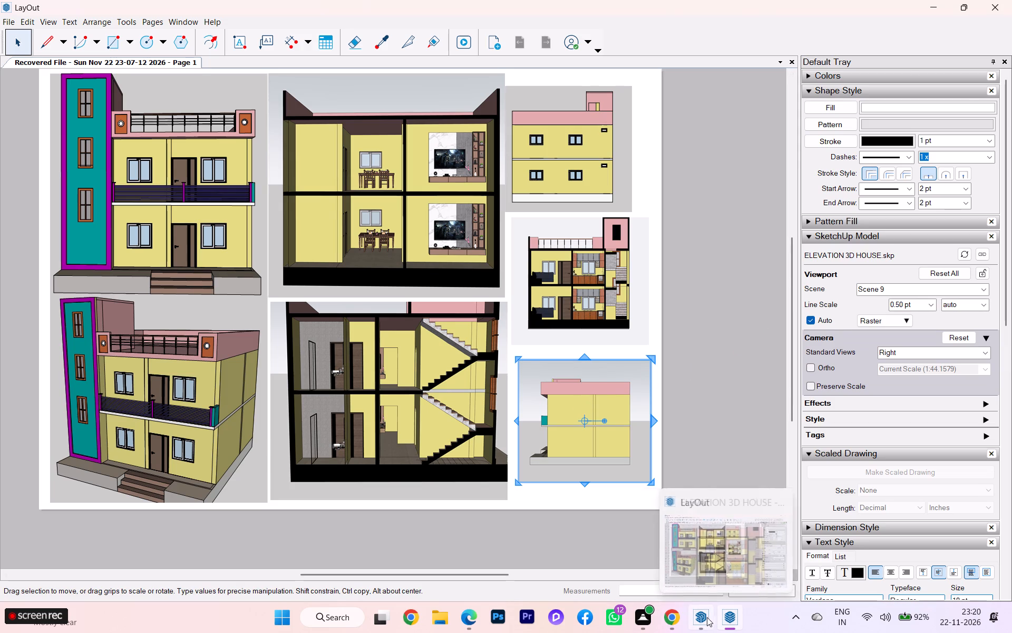
pyautogui.click(702, 549)
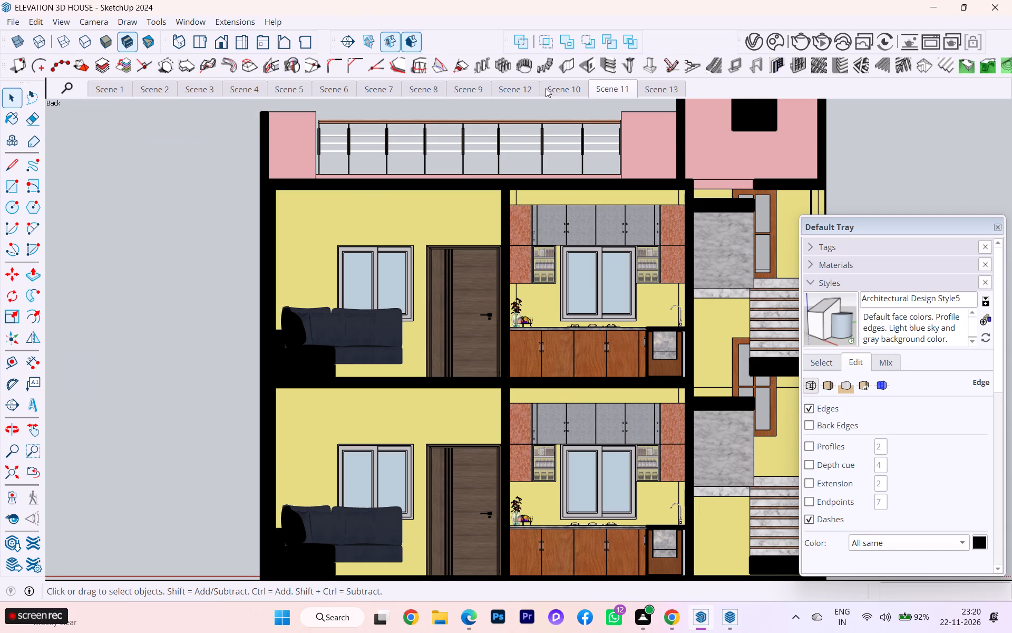
pyautogui.click(532, 90)
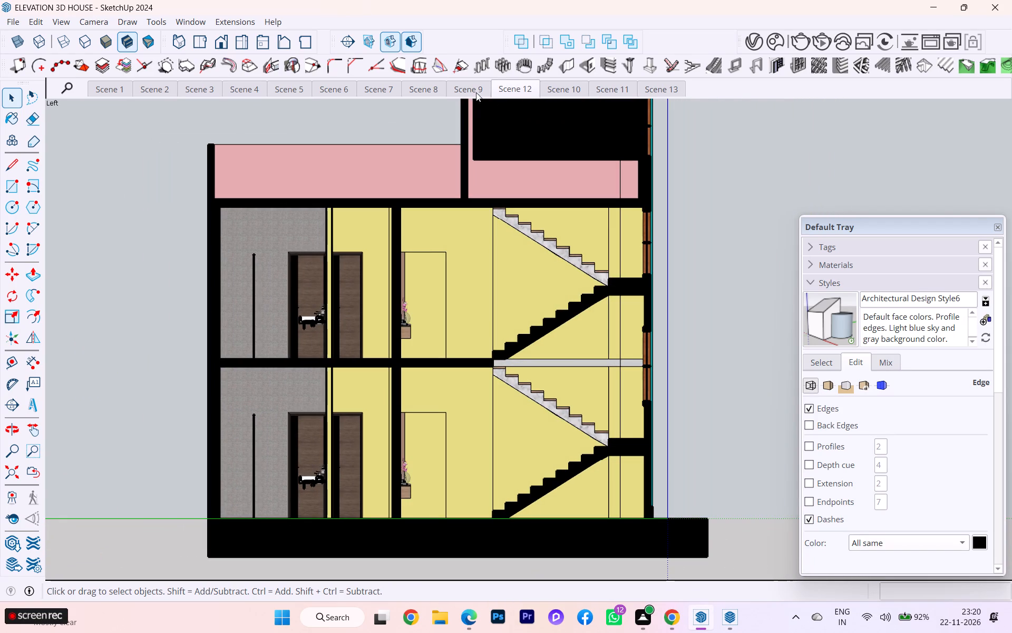
pyautogui.click(469, 89)
pyautogui.click(427, 90)
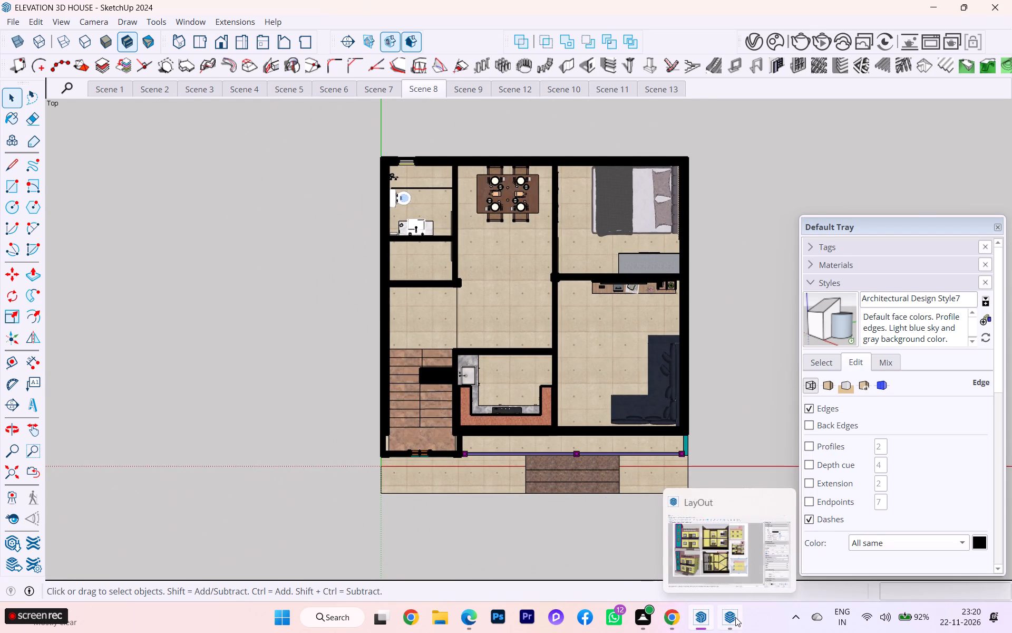
pyautogui.click(727, 558)
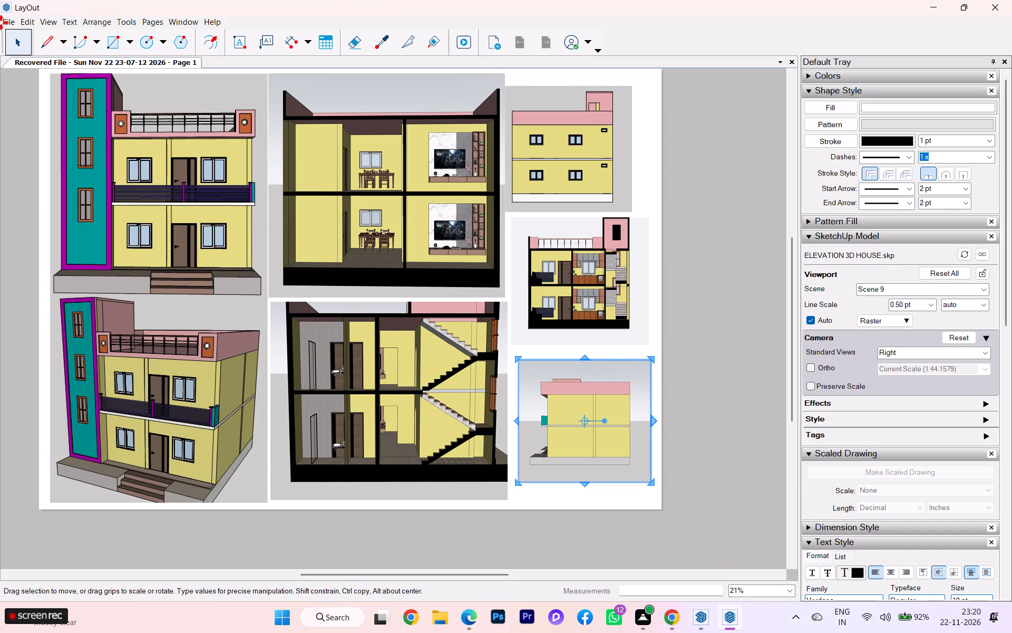
pyautogui.click(404, 339)
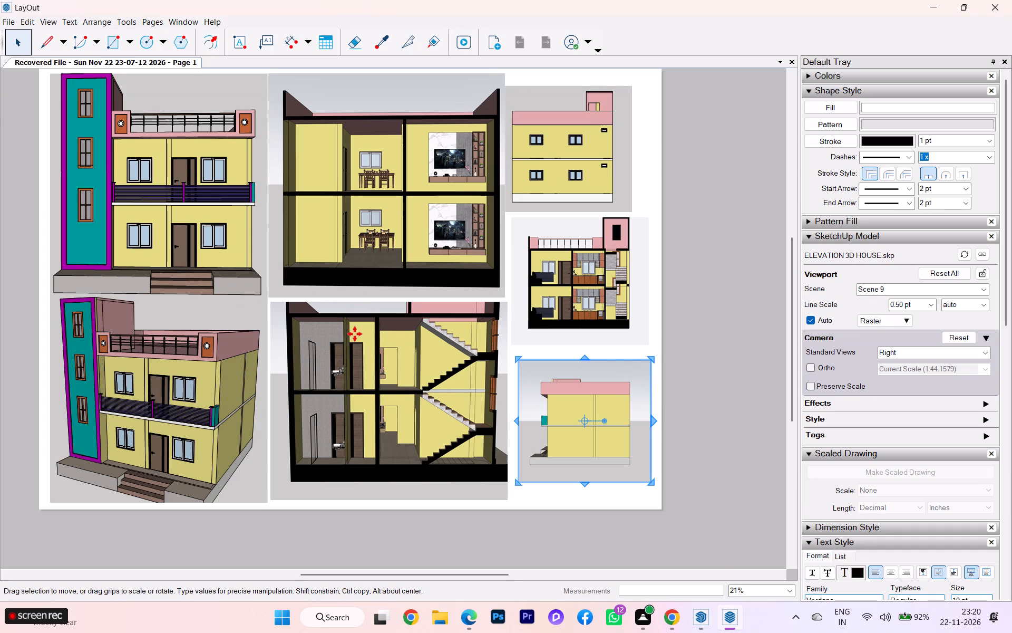
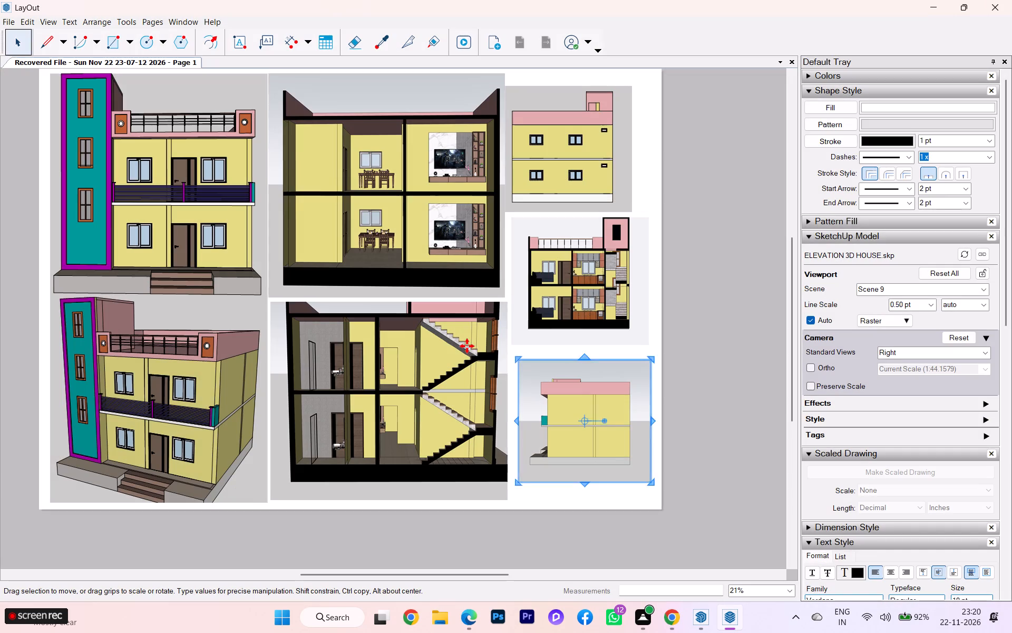
# Set the viewport below the living-room section to Scene 8 with the Top standard view.
pyautogui.click(985, 291)
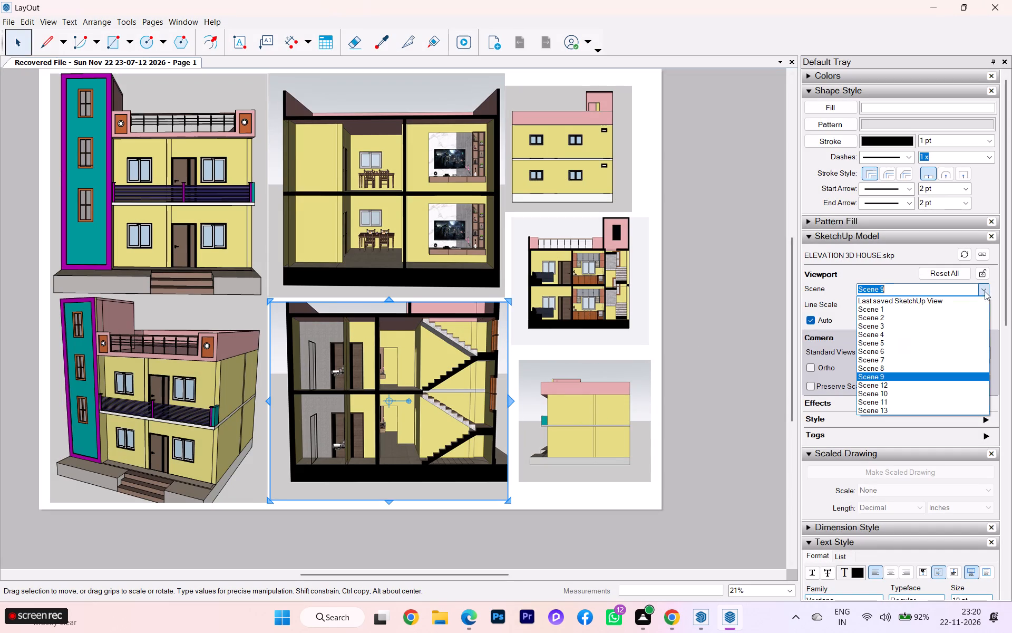
pyautogui.click(883, 366)
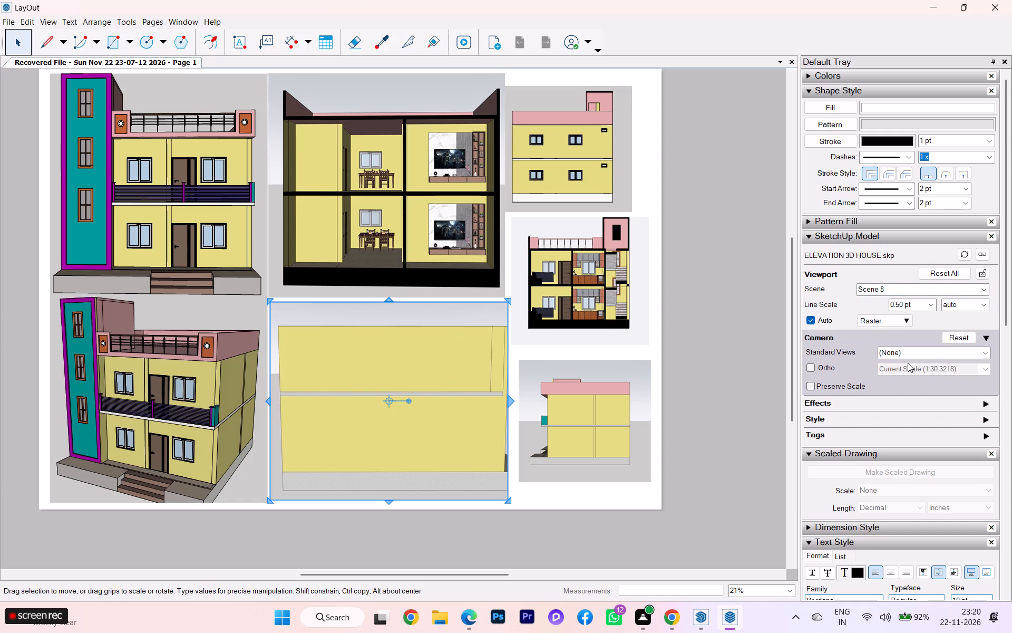
pyautogui.click(981, 351)
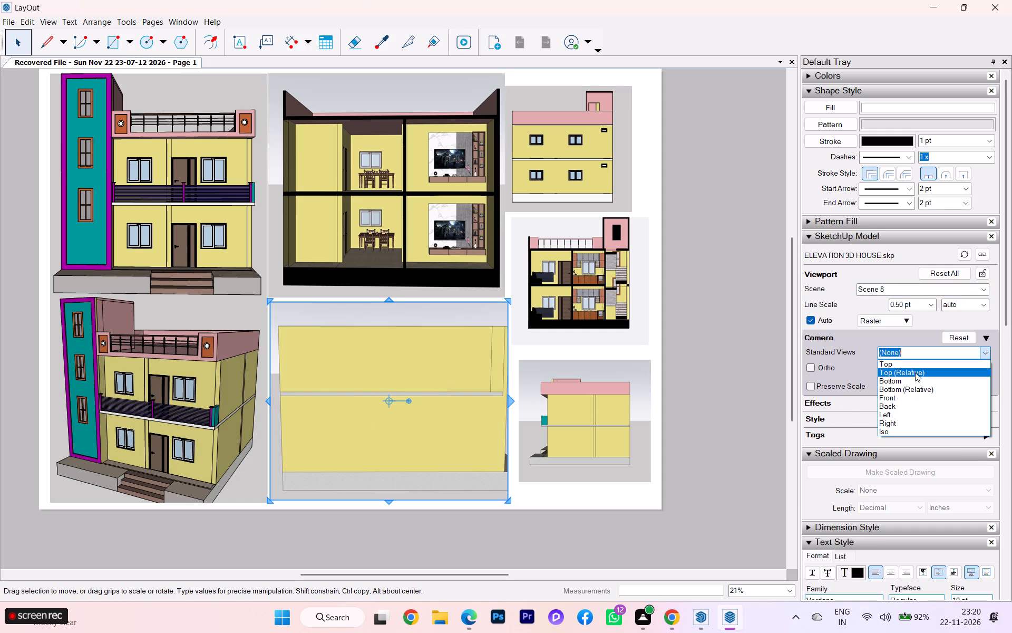
pyautogui.click(908, 363)
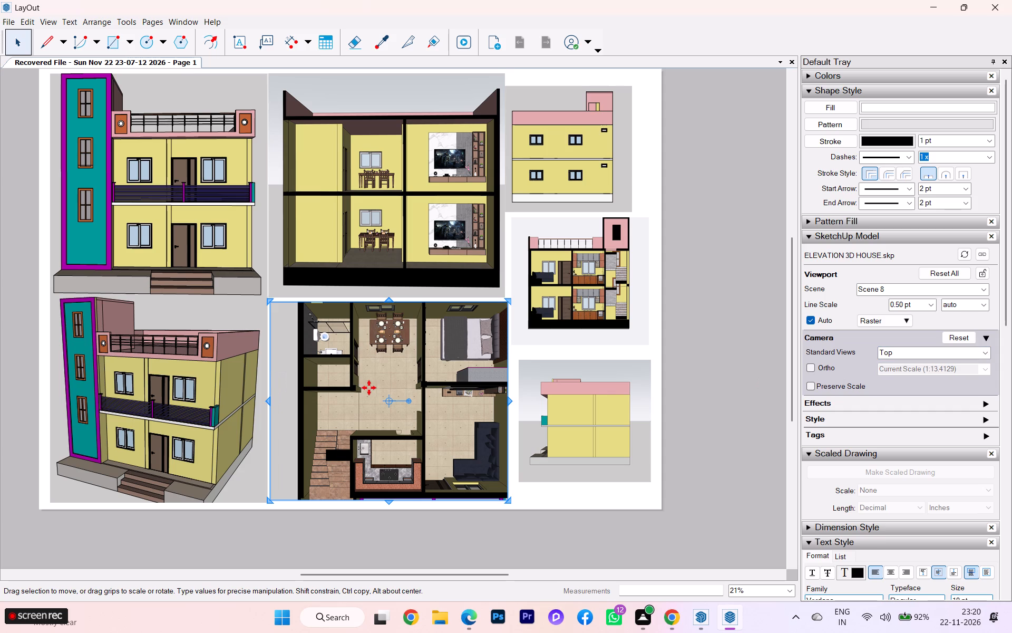
# Enlarge the floor-plan viewport by raising its top edge to the section above and widening it rightward to about 1.13 times.
pyautogui.scroll(1, 409, 313)
pyautogui.moveTo(384, 298); pyautogui.dragTo(387, 290)
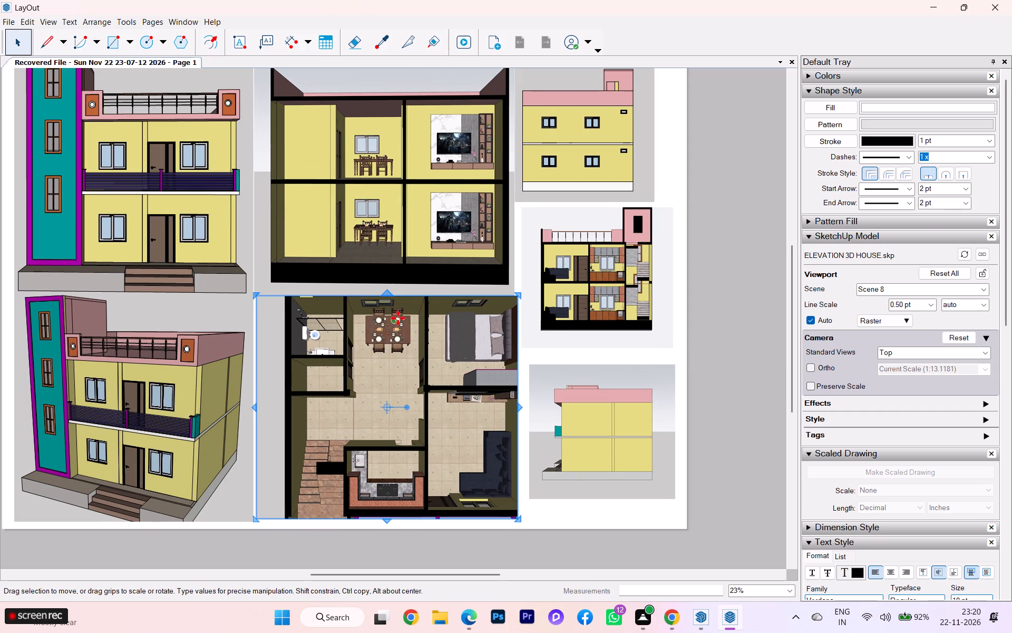
pyautogui.moveTo(385, 292); pyautogui.dragTo(385, 284)
pyautogui.moveTo(386, 293); pyautogui.dragTo(386, 283)
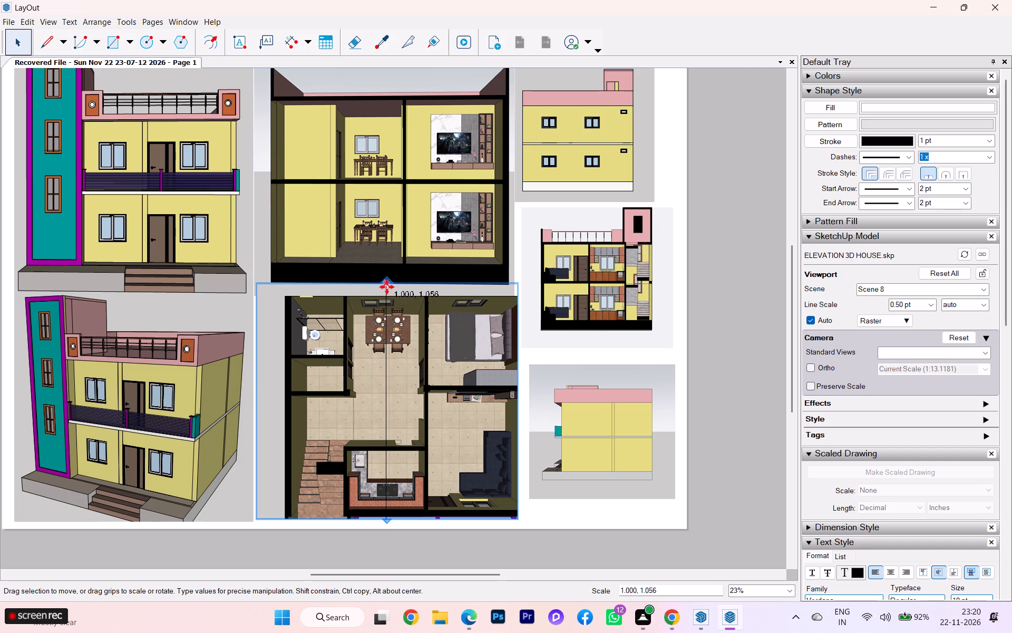
pyautogui.scroll(-1, 321, 356)
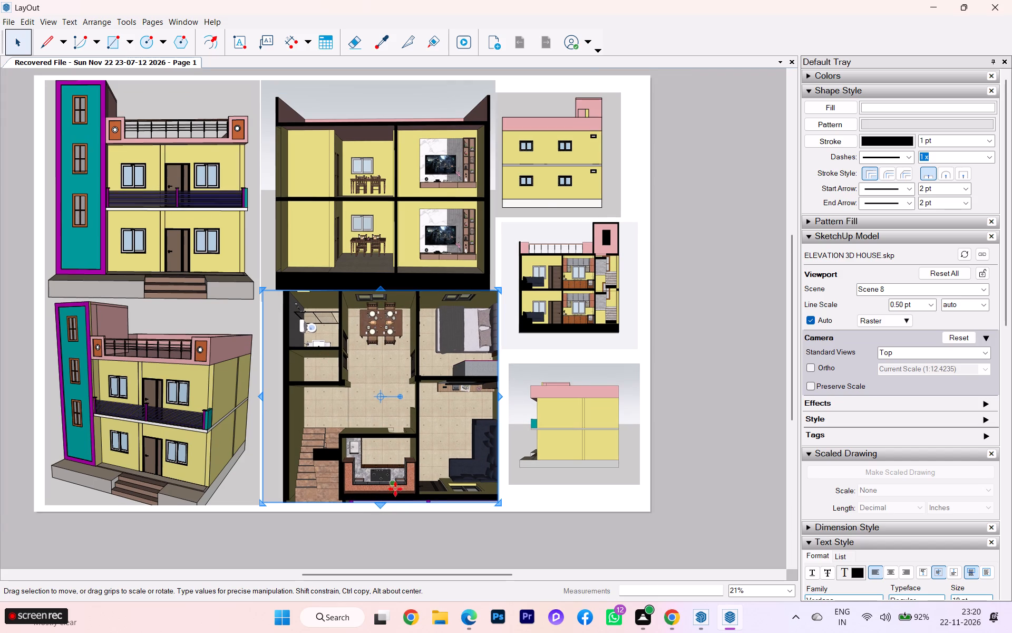
pyautogui.scroll(2, 391, 505)
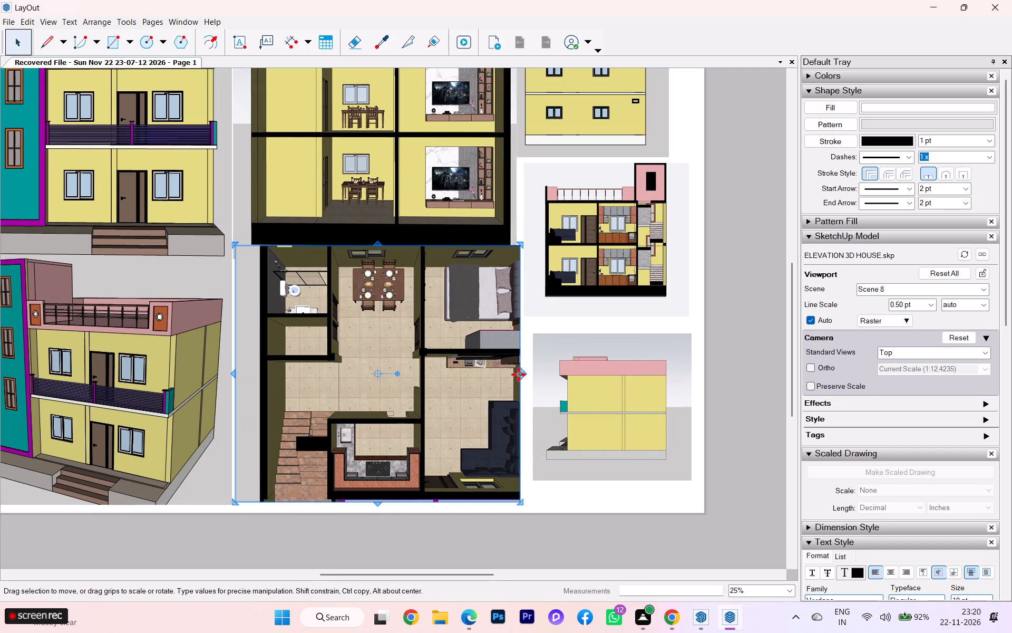
pyautogui.moveTo(523, 372); pyautogui.dragTo(558, 371)
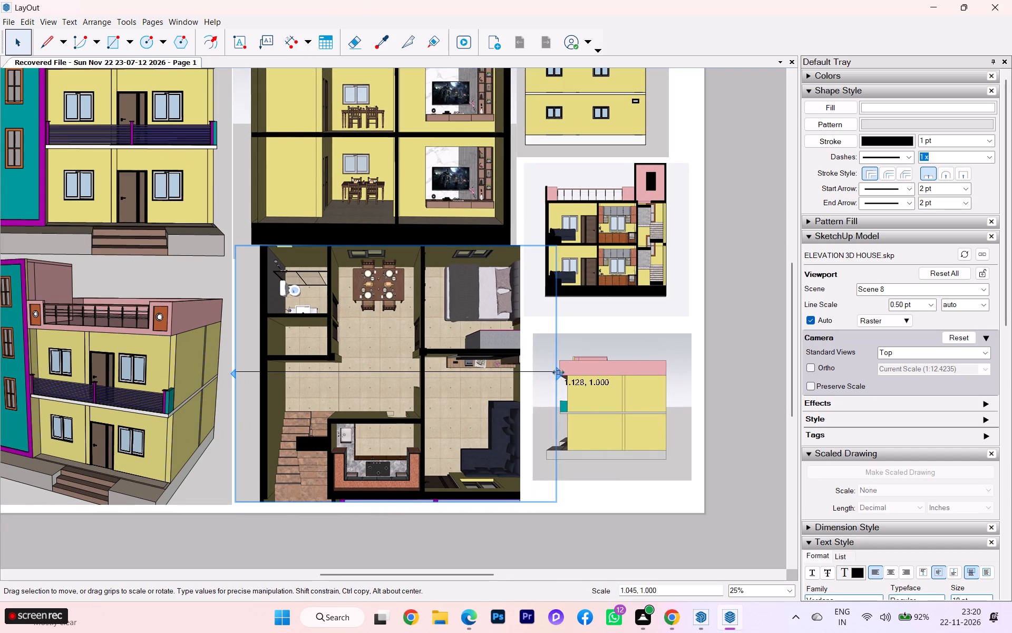
pyautogui.moveTo(558, 371); pyautogui.dragTo(558, 371)
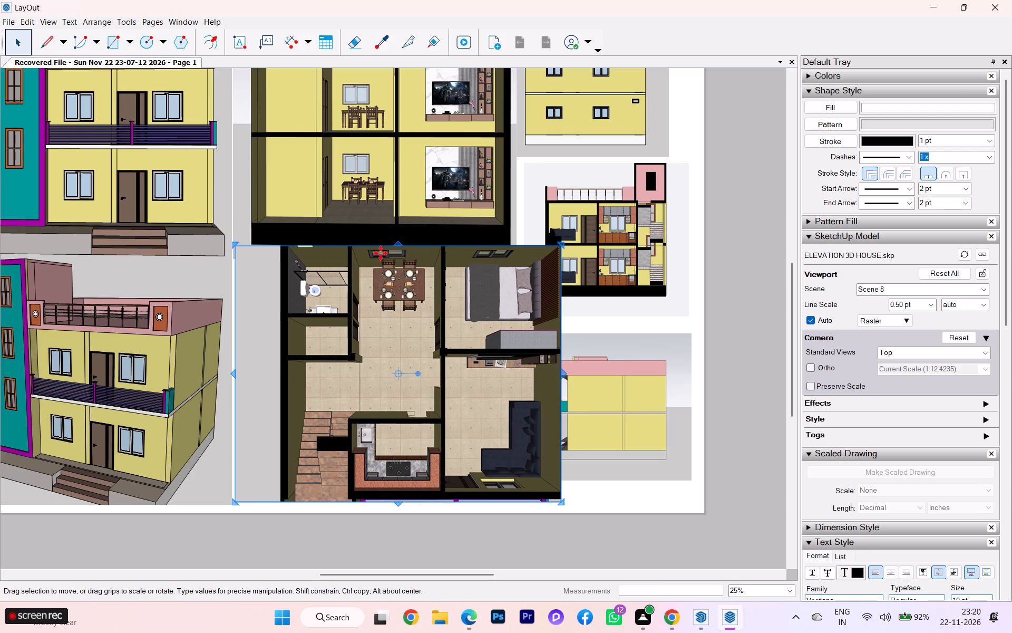
pyautogui.scroll(-5, 416, 279)
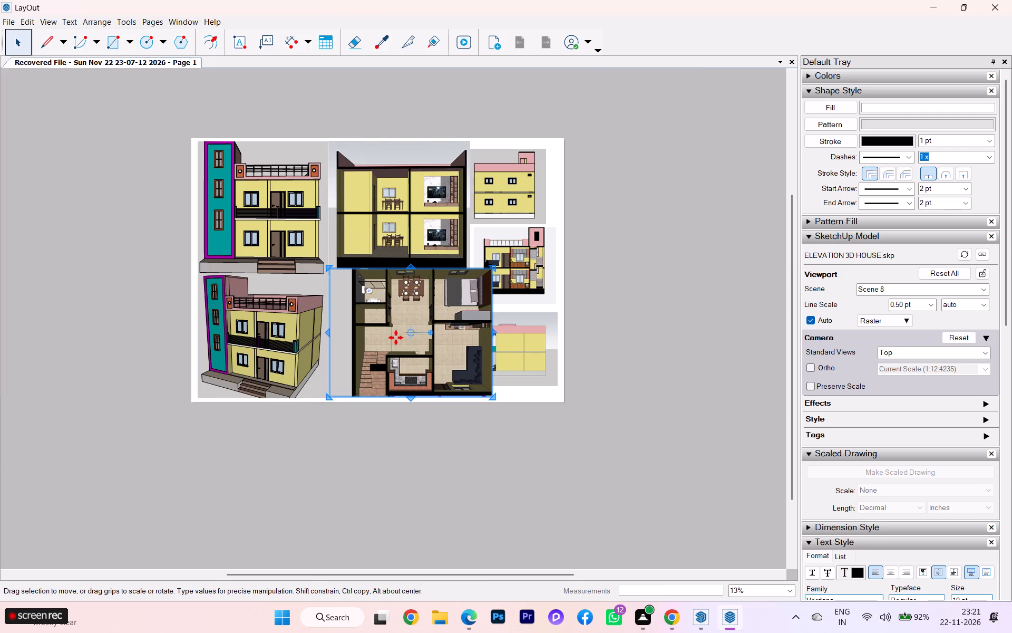
# Open the floor-plan viewport for editing and adjust its camera so the whole plan fits inside the frame.
pyautogui.doubleClick(397, 337)
pyautogui.scroll(4, 419, 333)
pyautogui.scroll(-1, 375, 332)
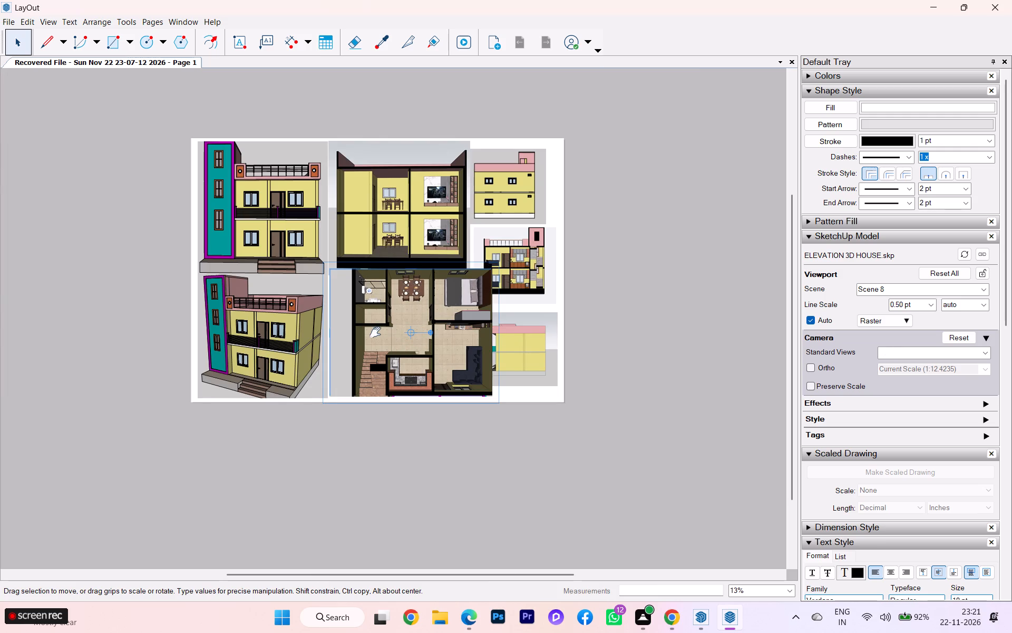
pyautogui.scroll(-6, 375, 332)
pyautogui.scroll(1, 408, 331)
pyautogui.scroll(-1, 408, 331)
pyautogui.scroll(7, 408, 331)
pyautogui.scroll(-2, 462, 330)
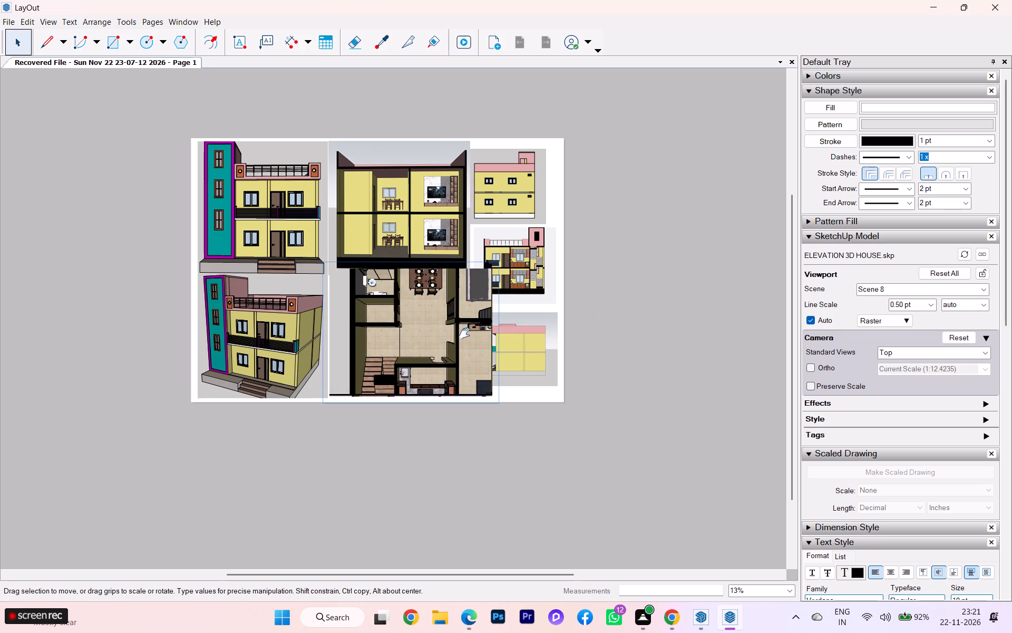
pyautogui.scroll(-2, 464, 333)
pyautogui.scroll(1, 465, 335)
pyautogui.scroll(-1, 466, 337)
pyautogui.scroll(-5, 386, 341)
pyautogui.scroll(2, 428, 347)
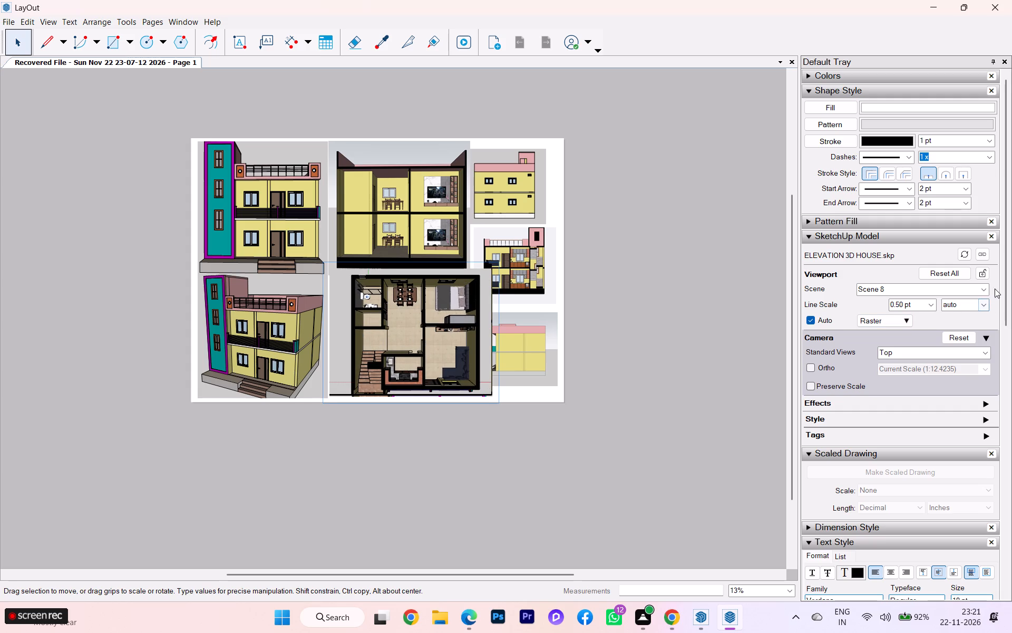
# Change the floor-plan viewport to Scene 7 and reposition the plan within its frame, ending the viewport edit.
pyautogui.click(981, 287)
pyautogui.click(884, 358)
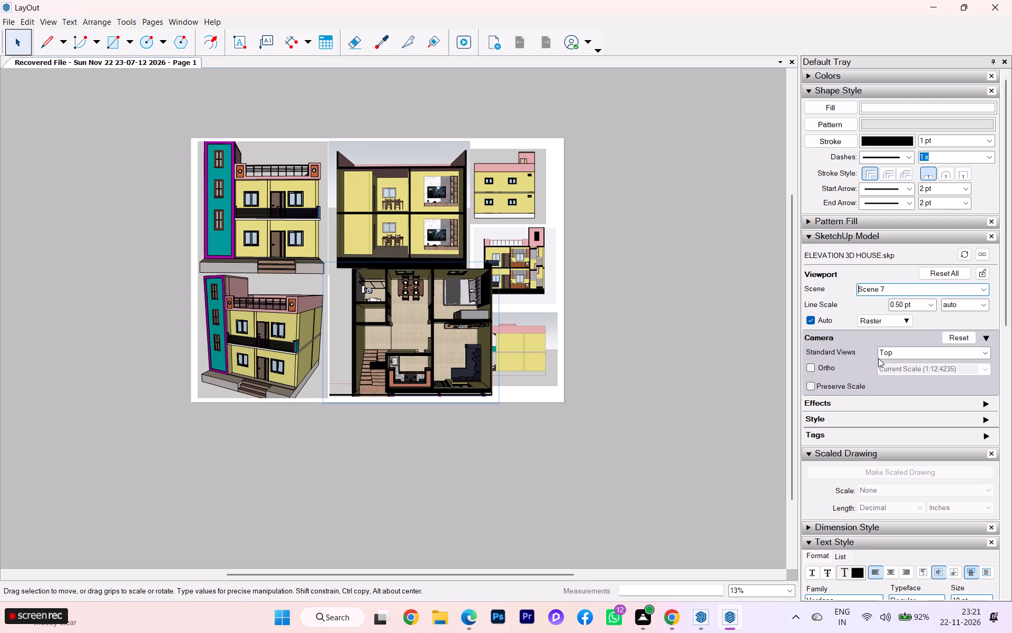
pyautogui.scroll(-1, 391, 352)
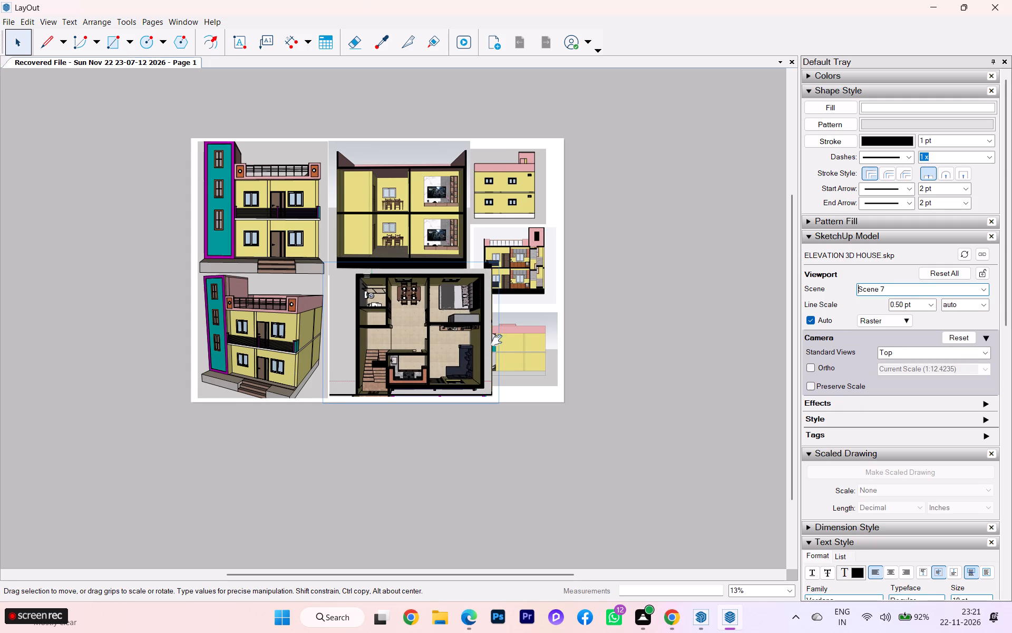
pyautogui.scroll(1, 495, 340)
pyautogui.moveTo(432, 343); pyautogui.dragTo(417, 344)
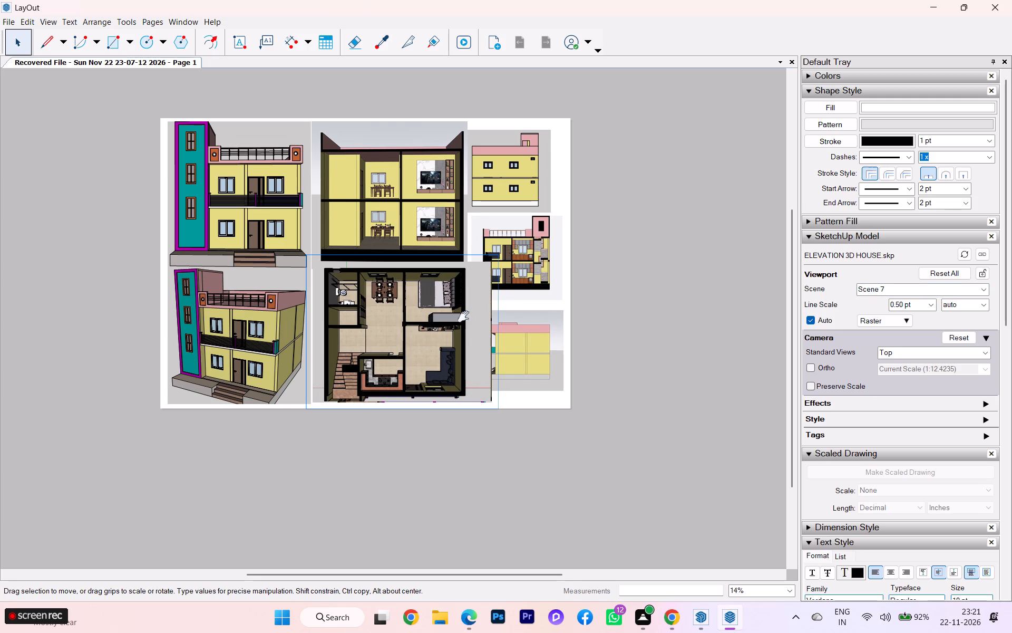
pyautogui.click(476, 306)
pyautogui.click(276, 329)
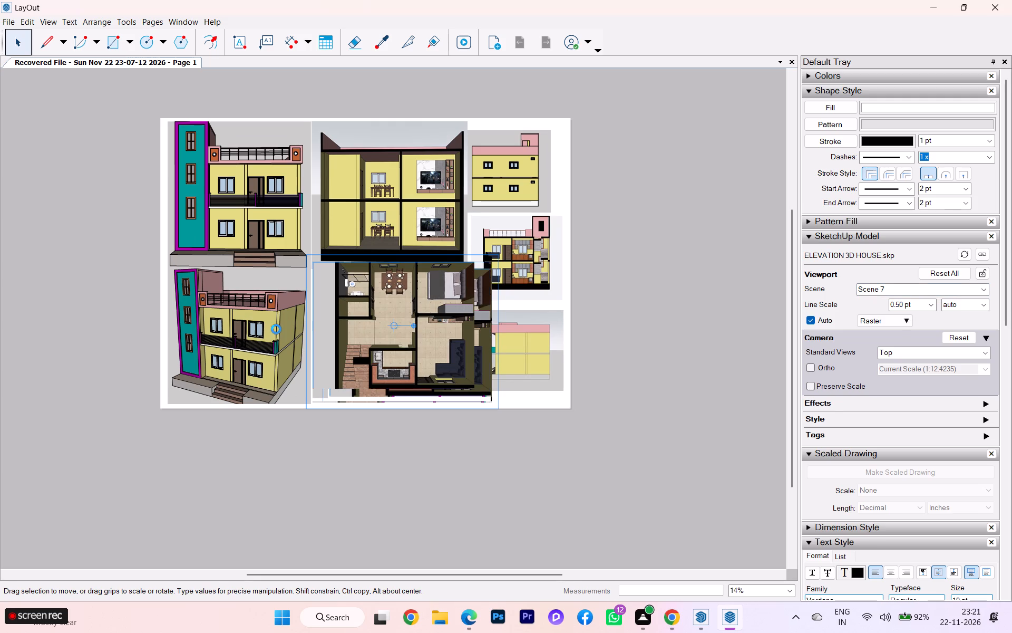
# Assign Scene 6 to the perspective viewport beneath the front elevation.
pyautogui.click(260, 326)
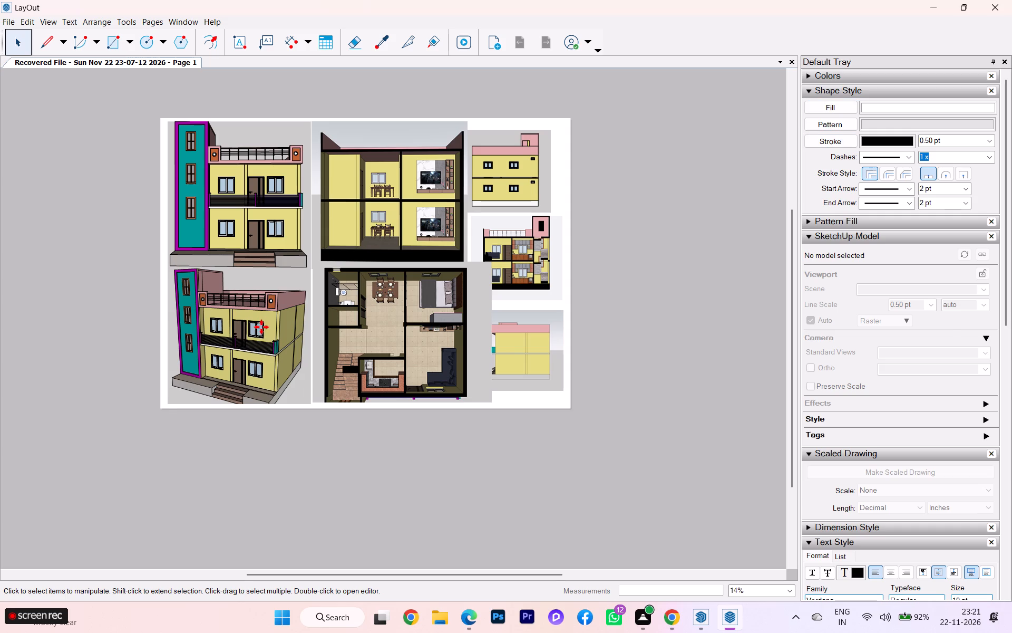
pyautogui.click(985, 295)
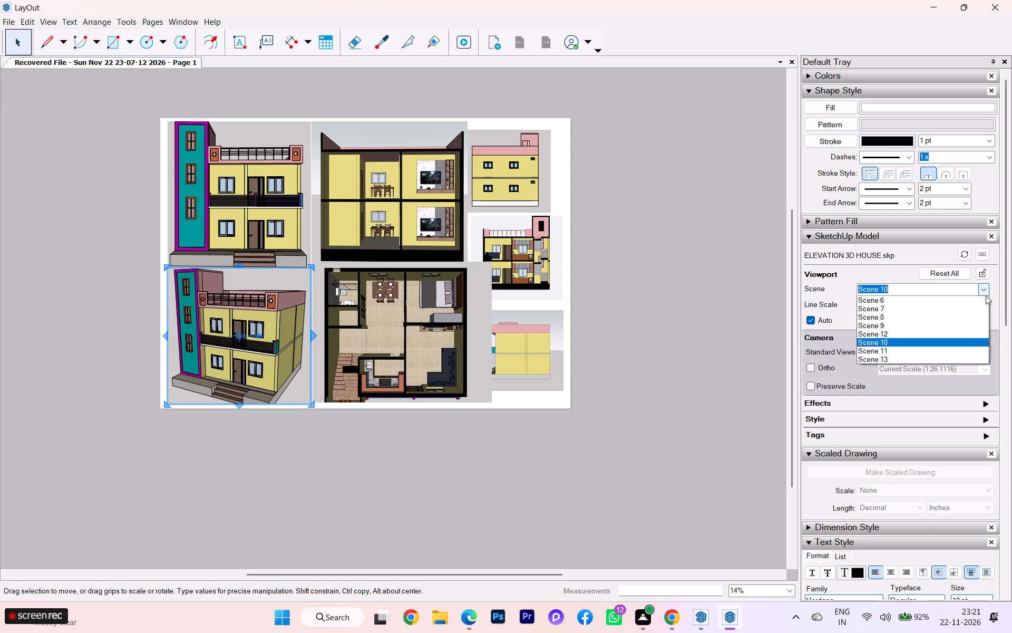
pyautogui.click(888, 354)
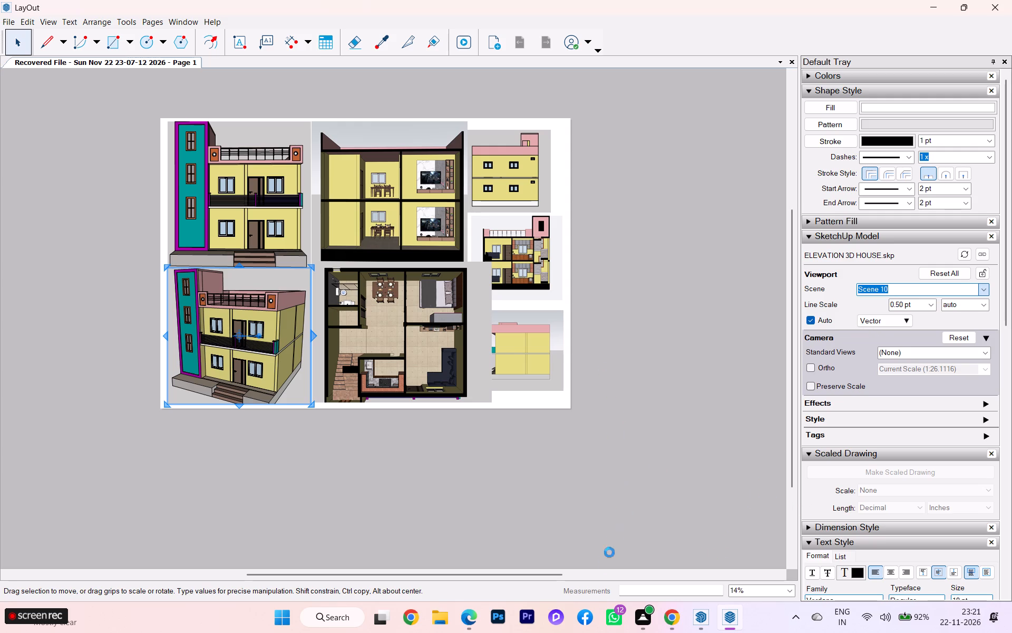
# Switch to SketchUp and examine Scenes 6, 5, 9, 12, 11 and 13 to compare the available views.
pyautogui.click(691, 617)
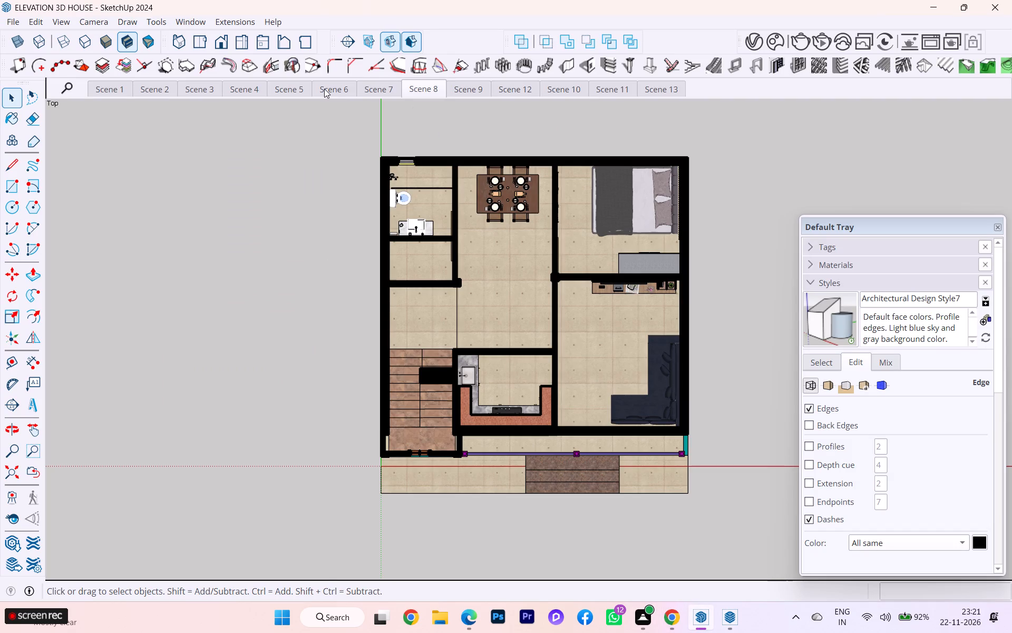
pyautogui.click(324, 89)
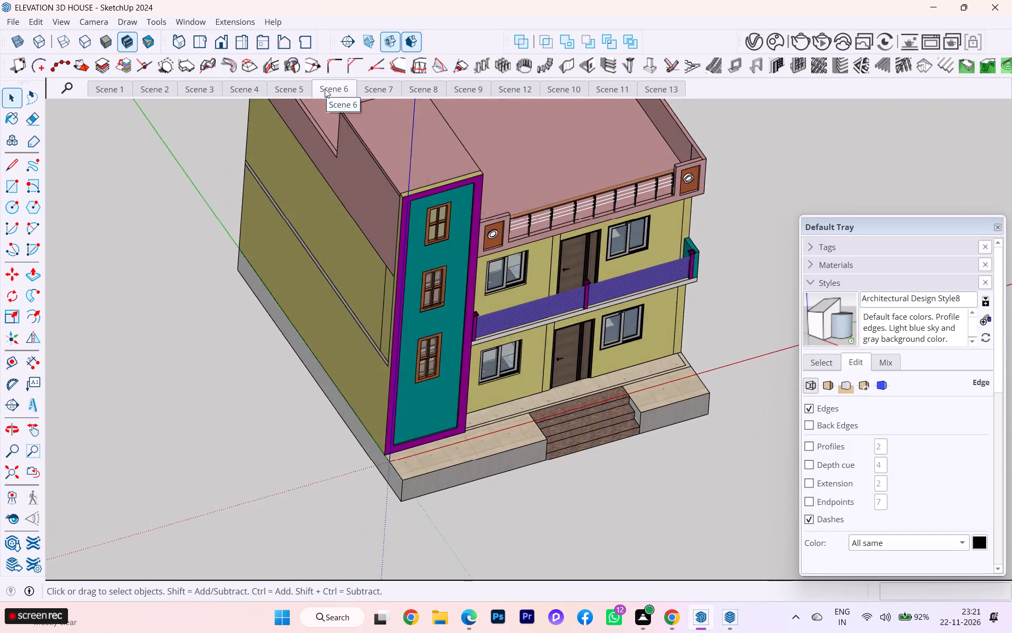
pyautogui.click(297, 91)
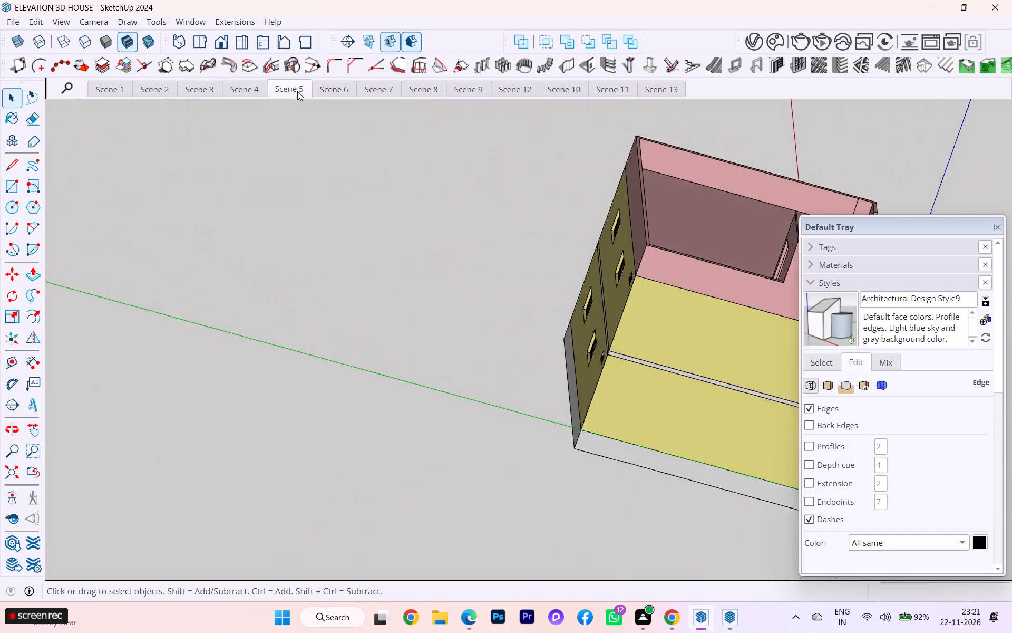
pyautogui.click(478, 85)
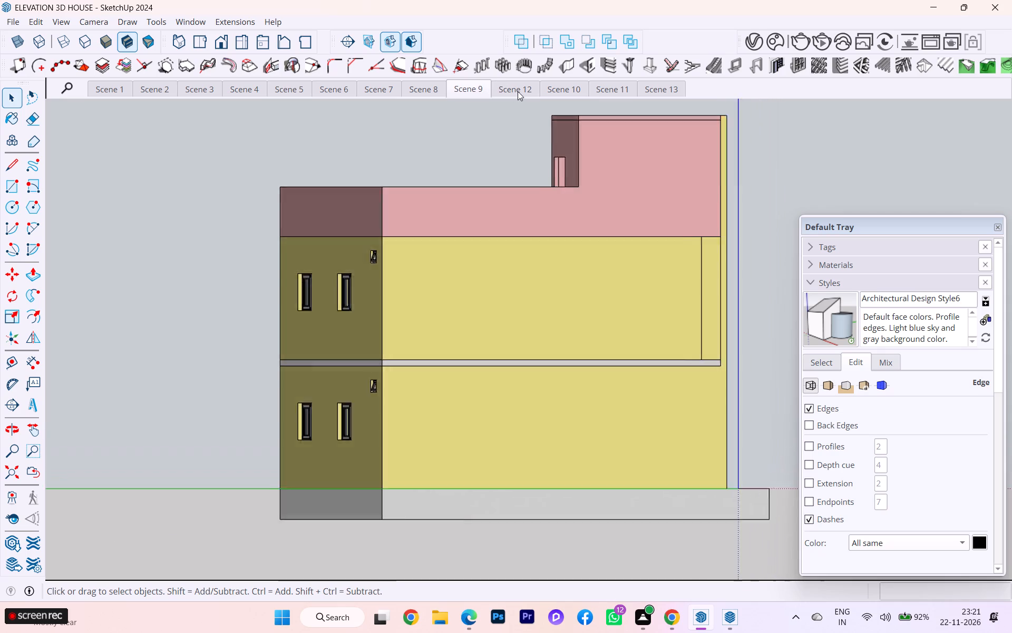
pyautogui.click(519, 89)
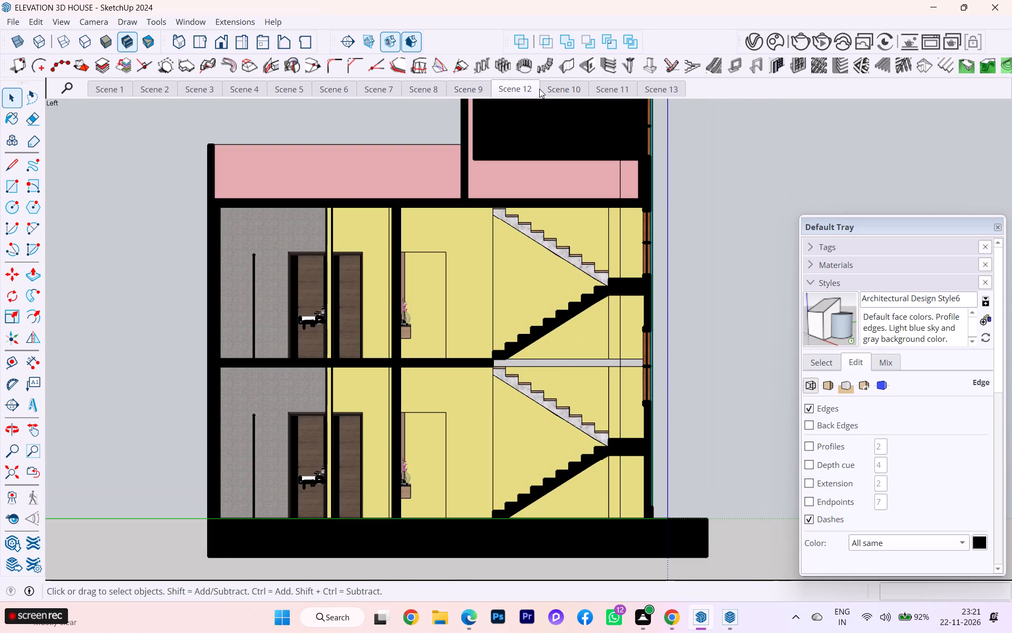
pyautogui.click(539, 89)
pyautogui.click(608, 85)
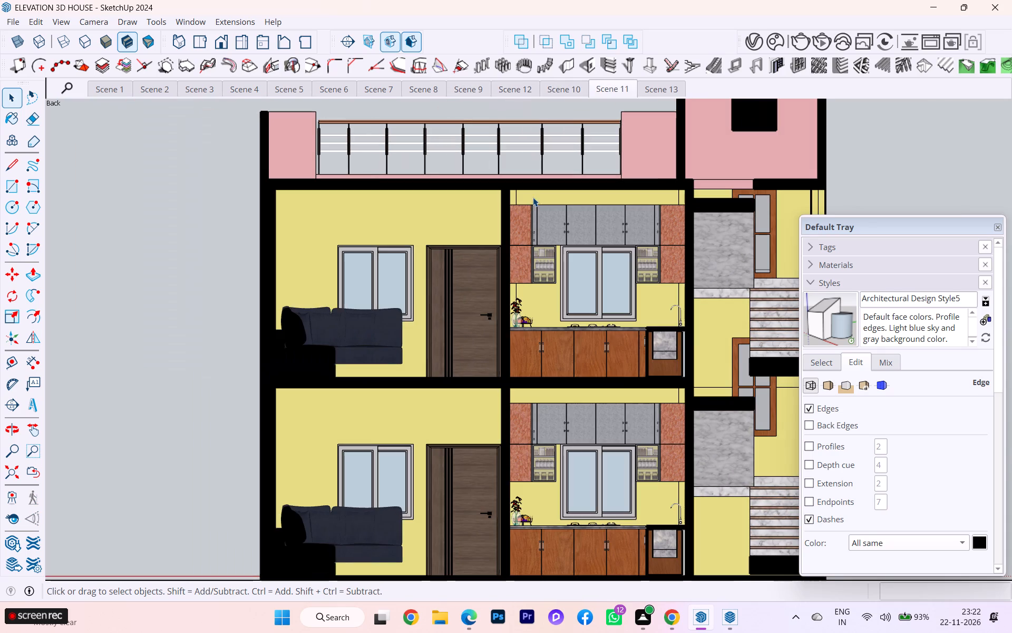
pyautogui.click(667, 88)
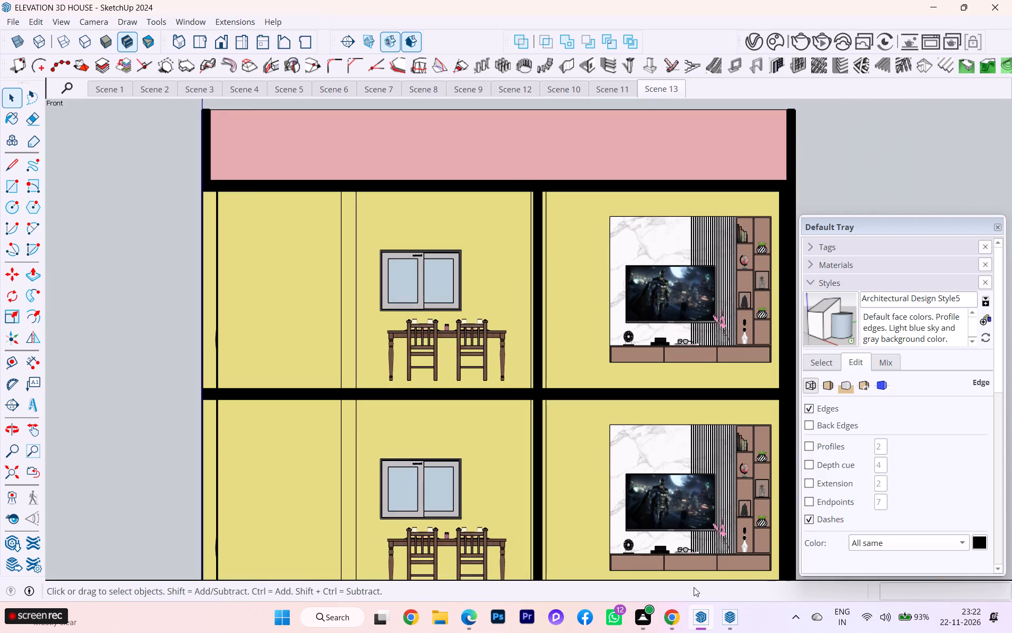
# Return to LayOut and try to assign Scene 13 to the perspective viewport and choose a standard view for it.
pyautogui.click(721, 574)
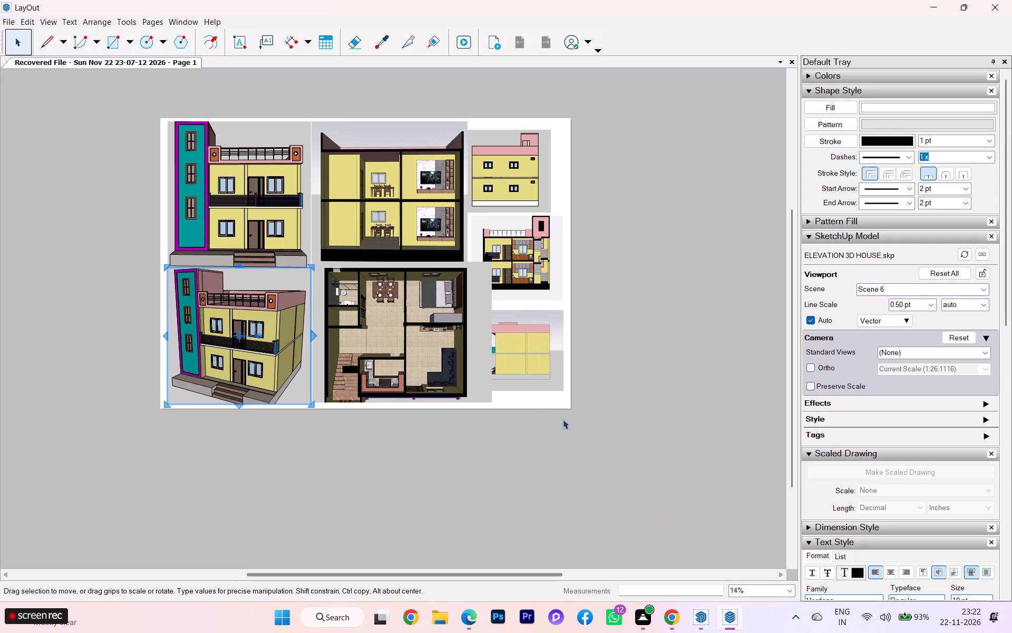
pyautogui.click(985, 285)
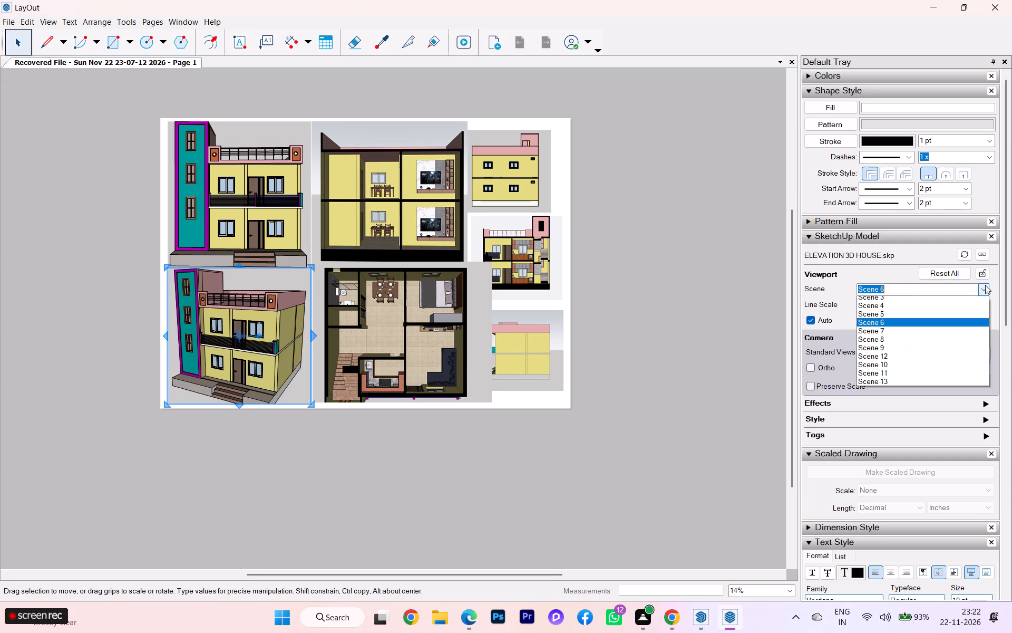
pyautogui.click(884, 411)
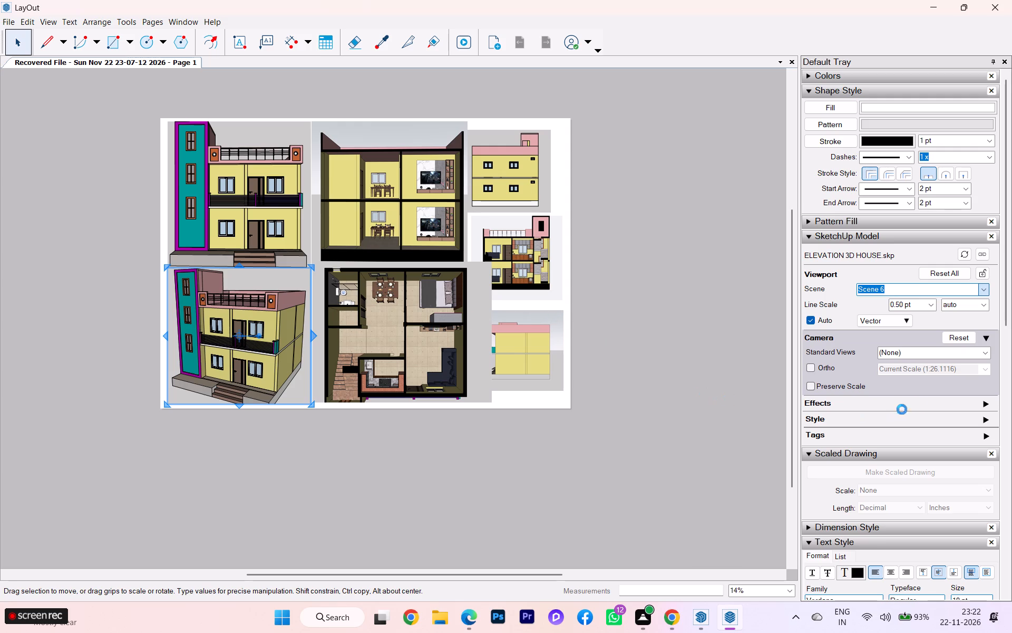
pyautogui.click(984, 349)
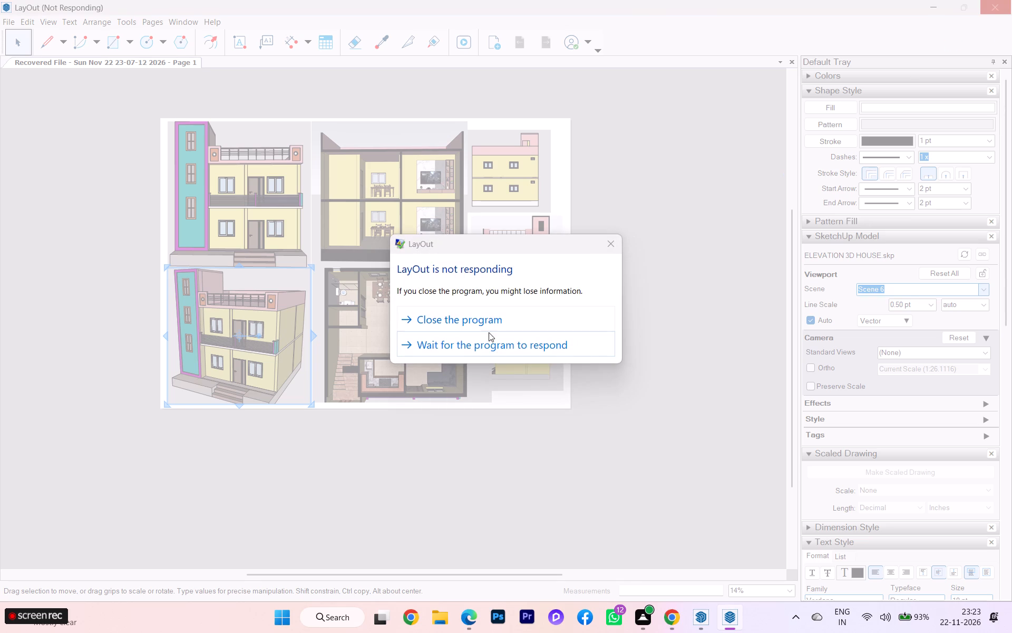
# Force-close the unresponsive LayOut and relaunch LayOut 2024.
pyautogui.click(490, 324)
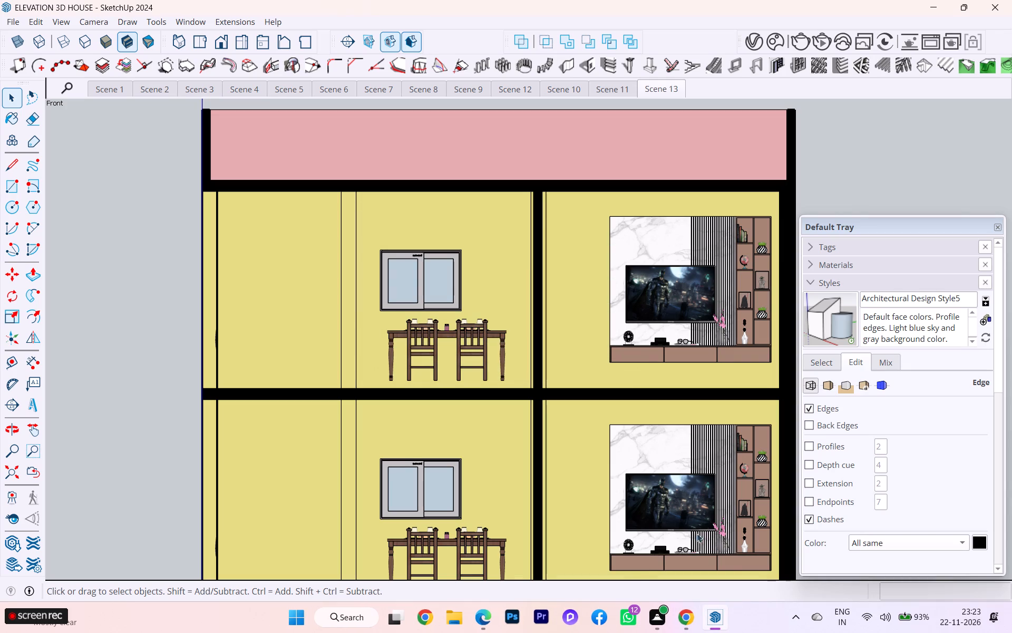
pyautogui.click(348, 608)
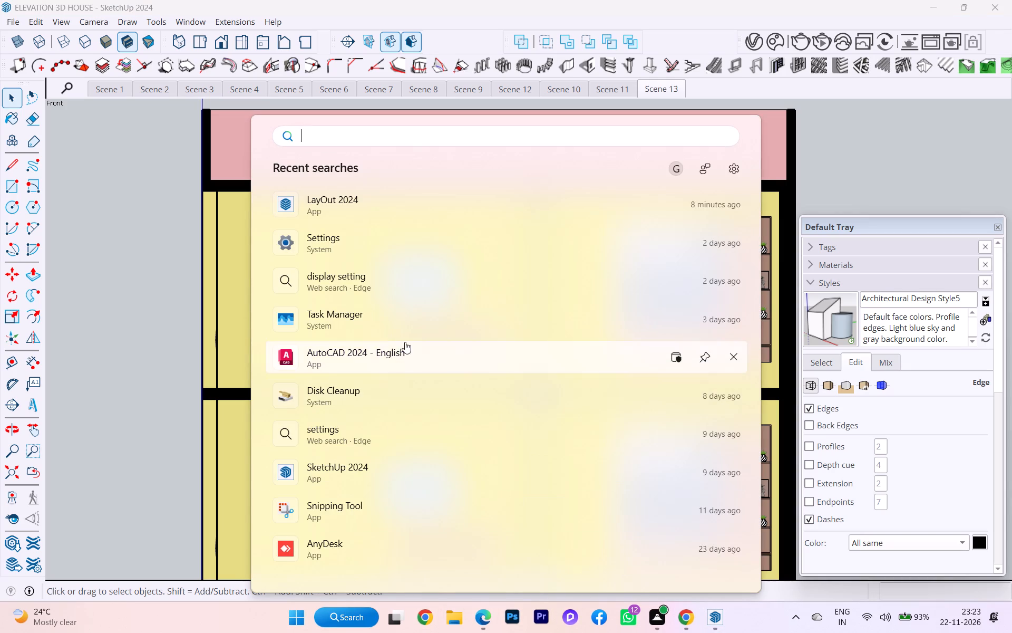
pyautogui.click(346, 199)
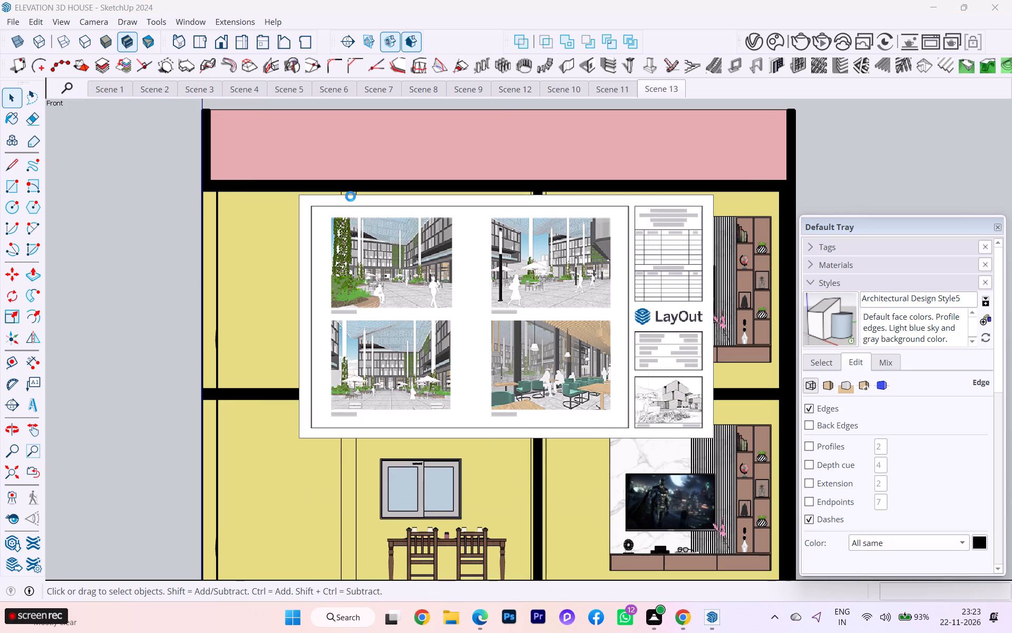
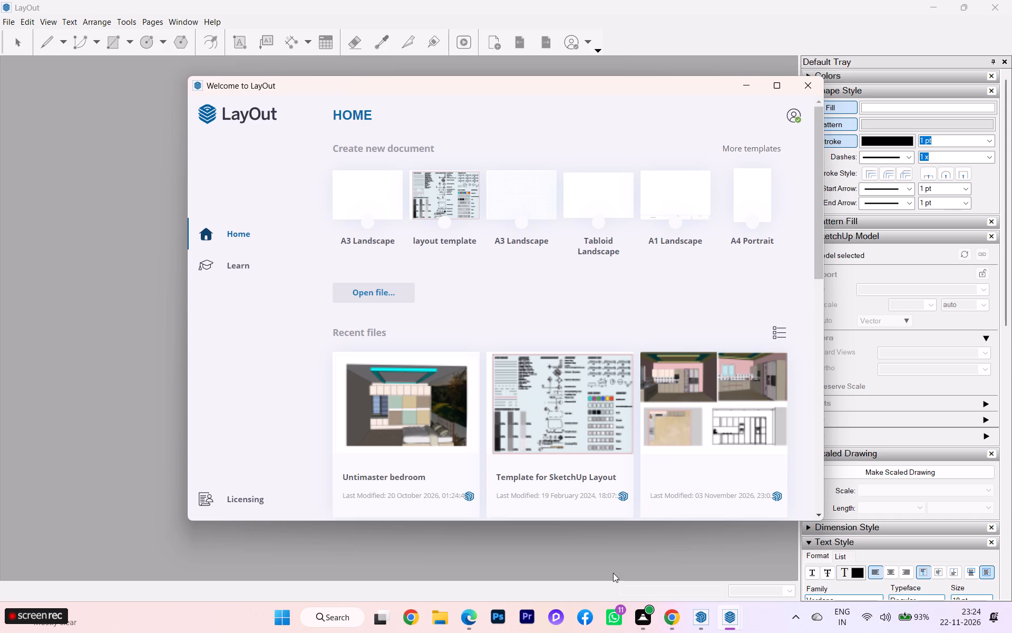
pyautogui.scroll(1, 599, 466)
pyautogui.scroll(-3, 599, 466)
pyautogui.scroll(1, 599, 466)
pyautogui.scroll(-1, 599, 466)
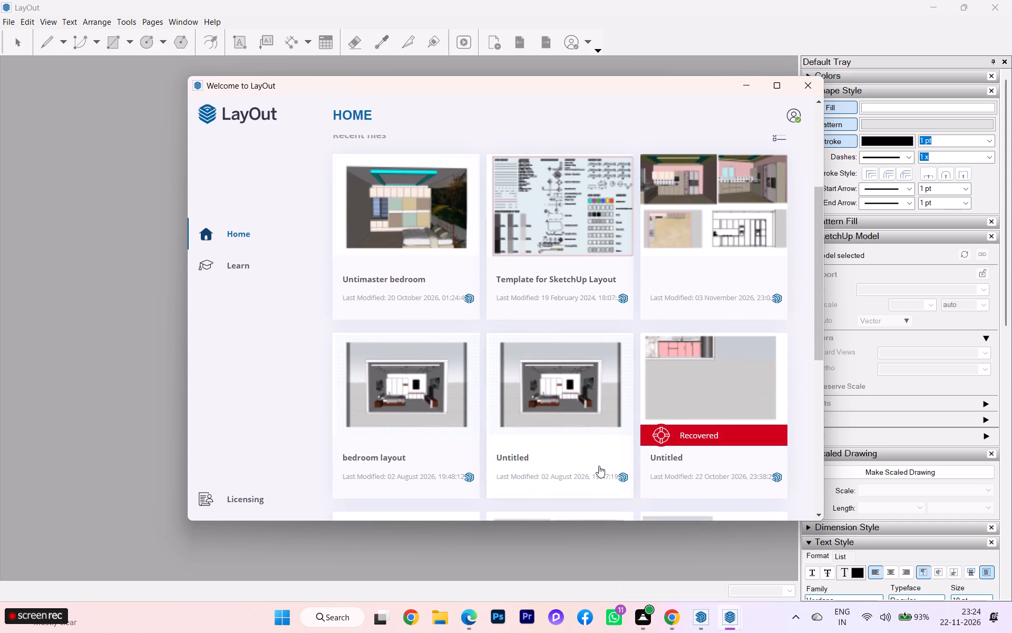
pyautogui.scroll(-2, 599, 466)
pyautogui.scroll(2, 599, 466)
pyautogui.scroll(-4, 599, 466)
pyautogui.scroll(1, 599, 466)
pyautogui.scroll(-4, 598, 473)
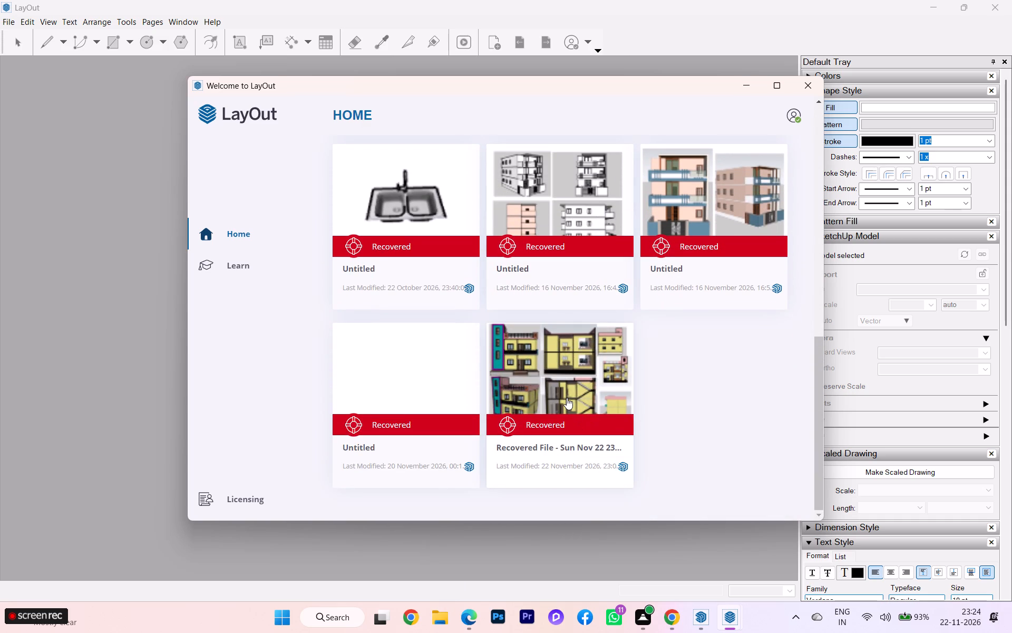
pyautogui.scroll(-3, 567, 398)
pyautogui.scroll(5, 567, 398)
pyautogui.scroll(-3, 567, 401)
pyautogui.scroll(7, 567, 401)
pyautogui.scroll(1, 614, 376)
pyautogui.scroll(-6, 614, 377)
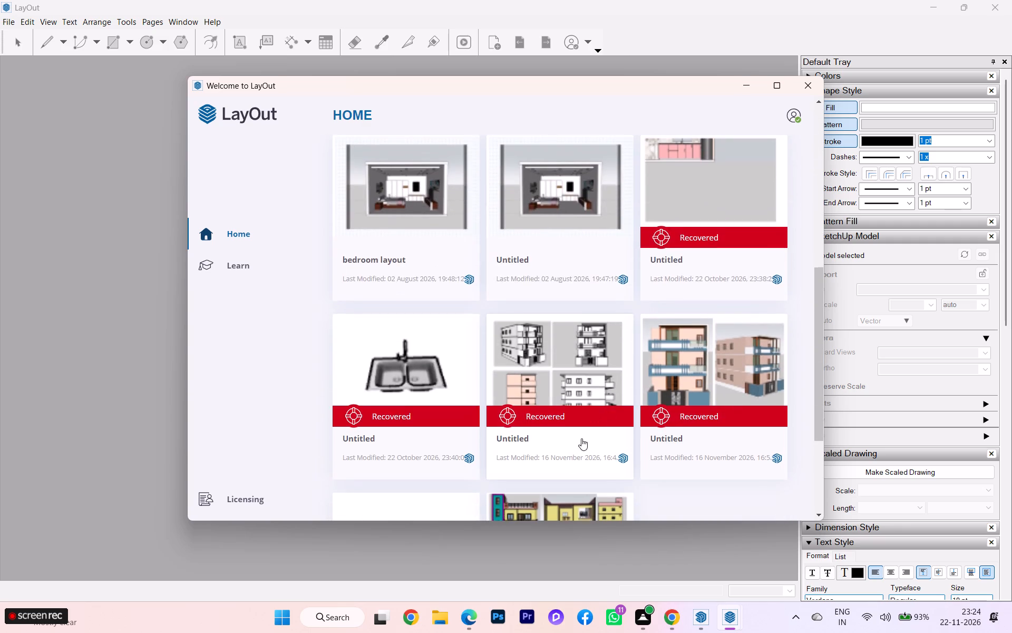
pyautogui.scroll(-4, 573, 458)
pyautogui.click(570, 419)
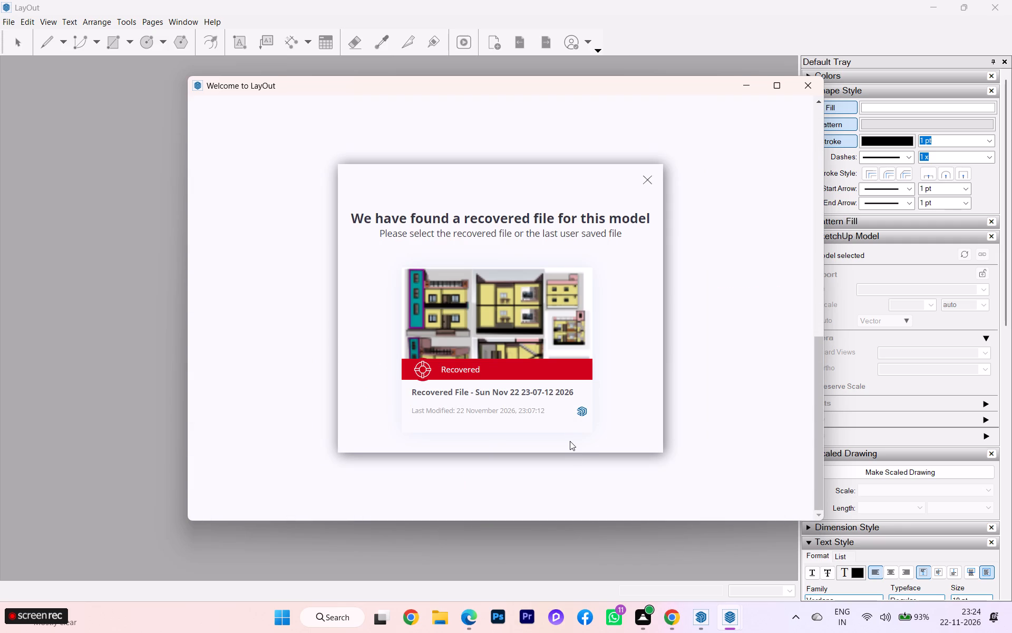
pyautogui.click(538, 388)
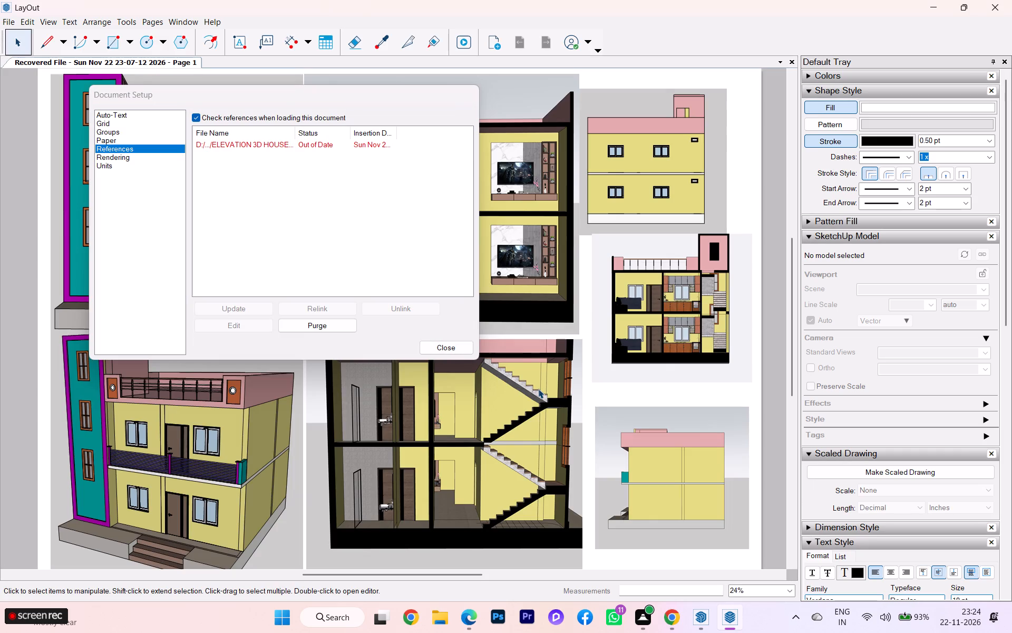
pyautogui.click(454, 345)
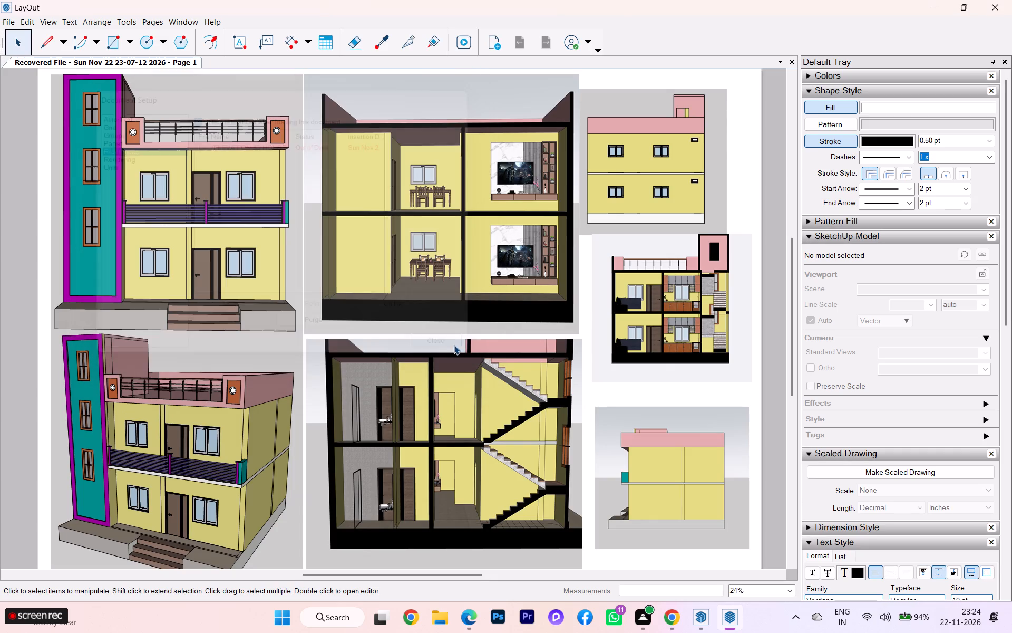
# Select the staircase section viewport beneath the dining and living room section.
pyautogui.click(465, 405)
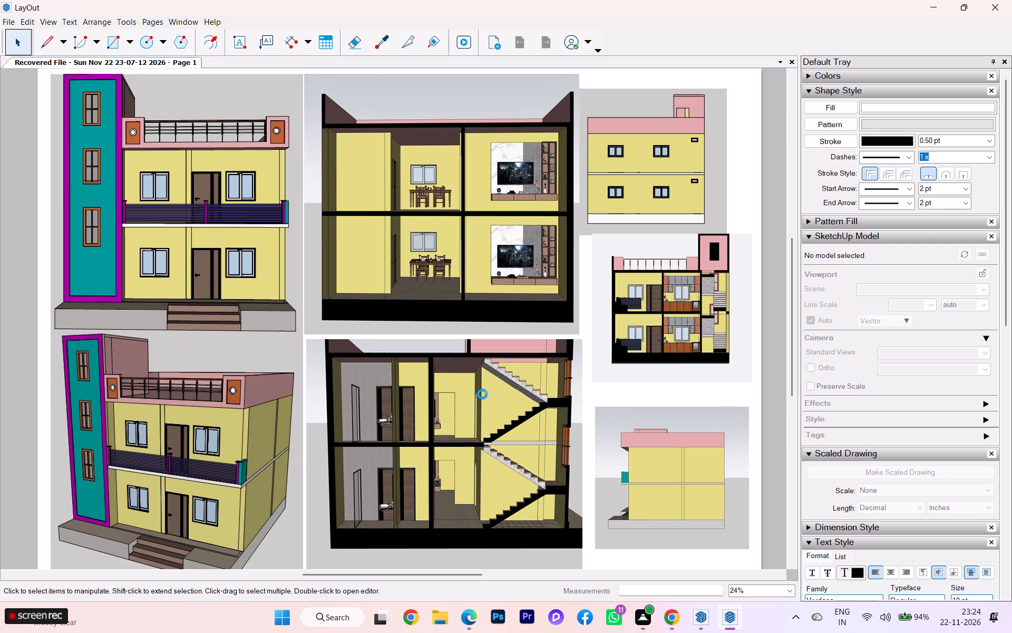
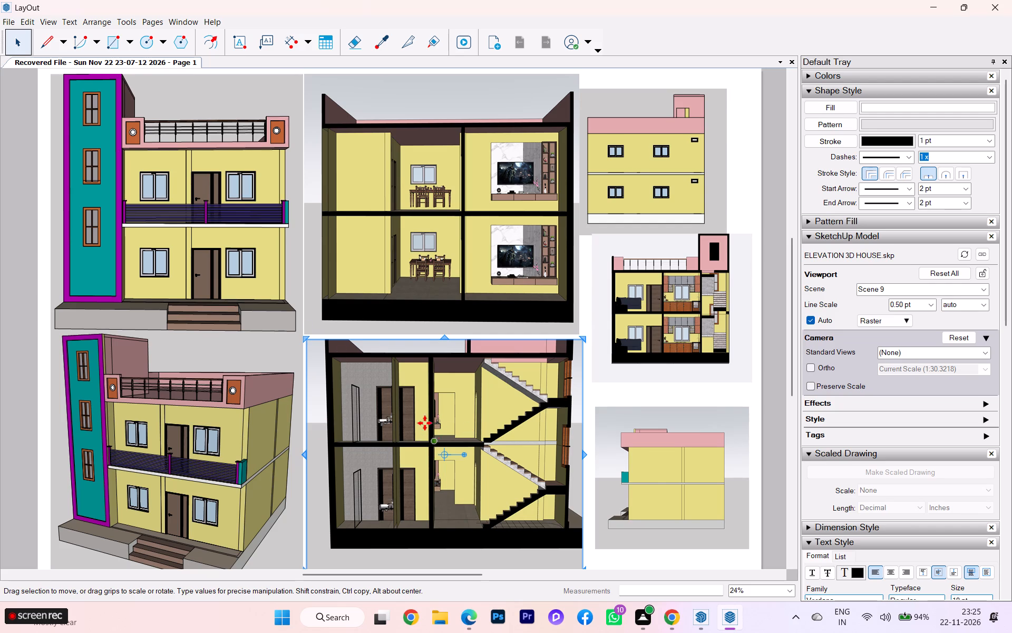
# Change the staircase section viewport to Scene 7 with the Top standard view, checking that scene in SketchUp.
pyautogui.click(978, 292)
pyautogui.click(979, 292)
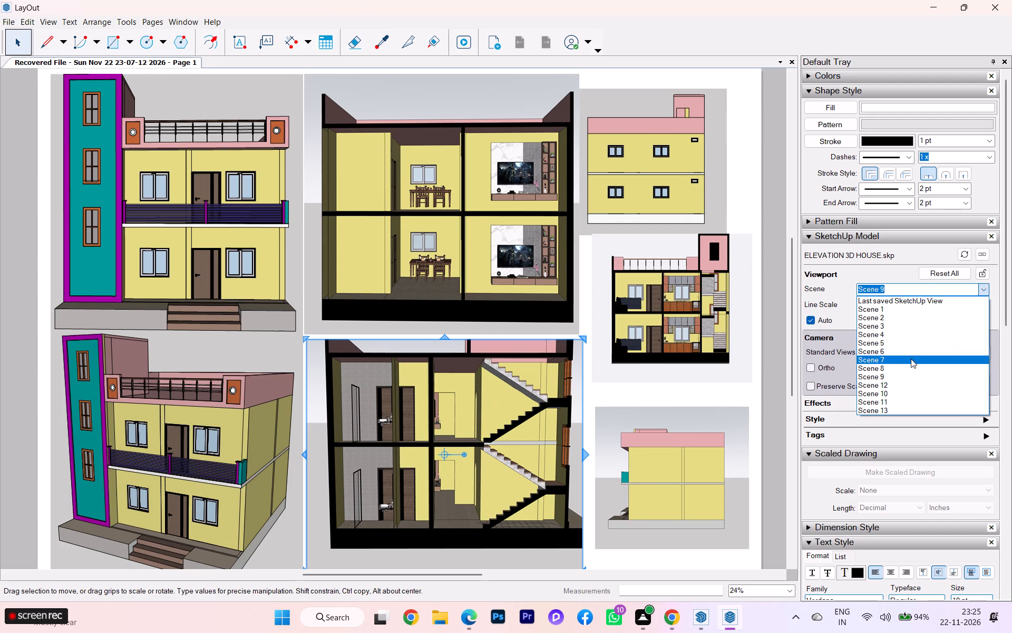
pyautogui.click(906, 362)
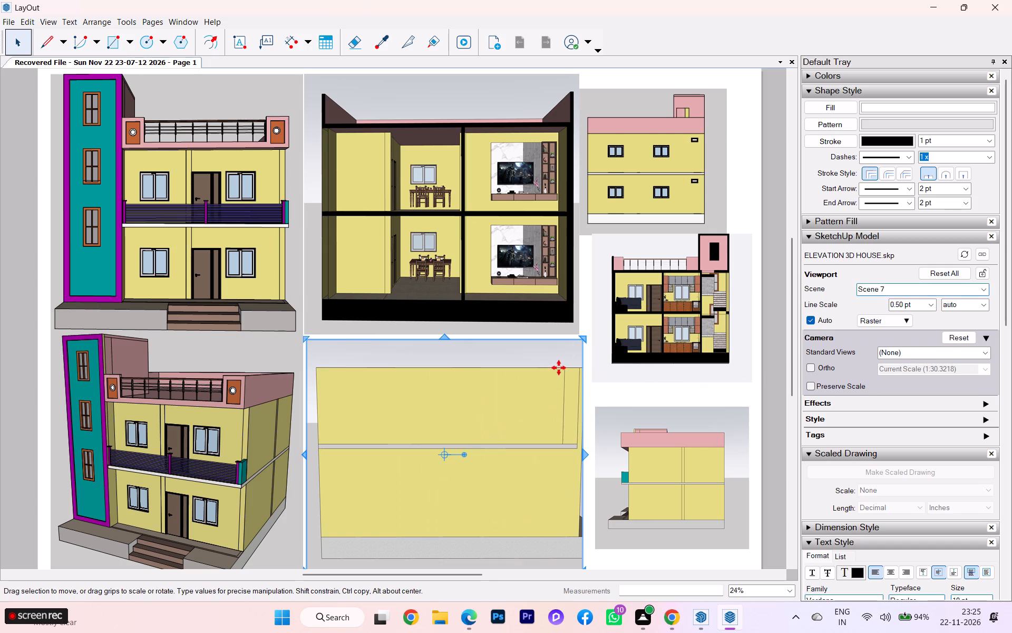
pyautogui.click(988, 349)
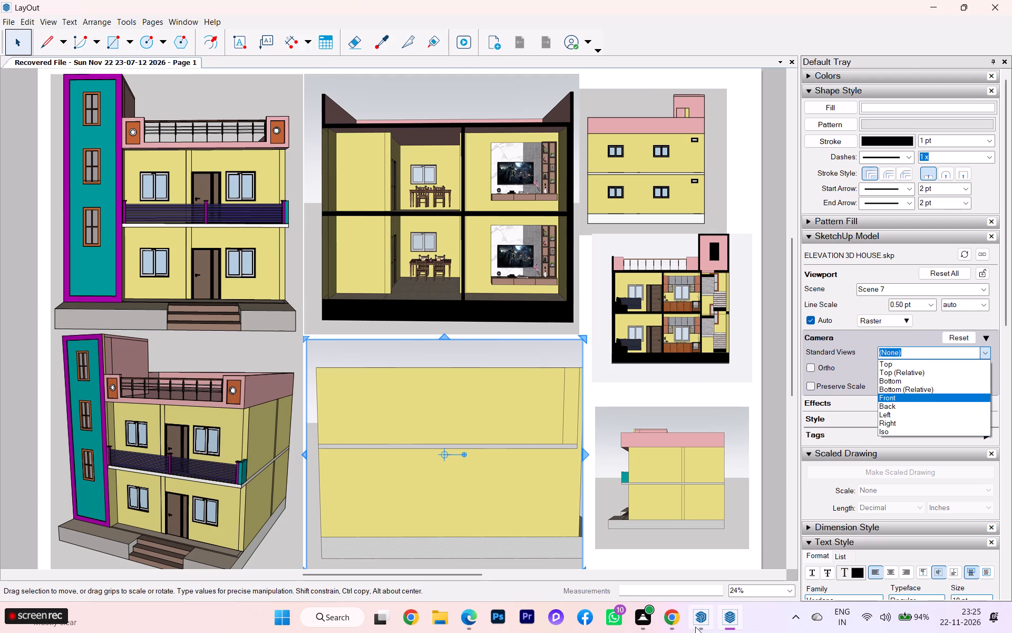
pyautogui.click(695, 627)
pyautogui.click(388, 88)
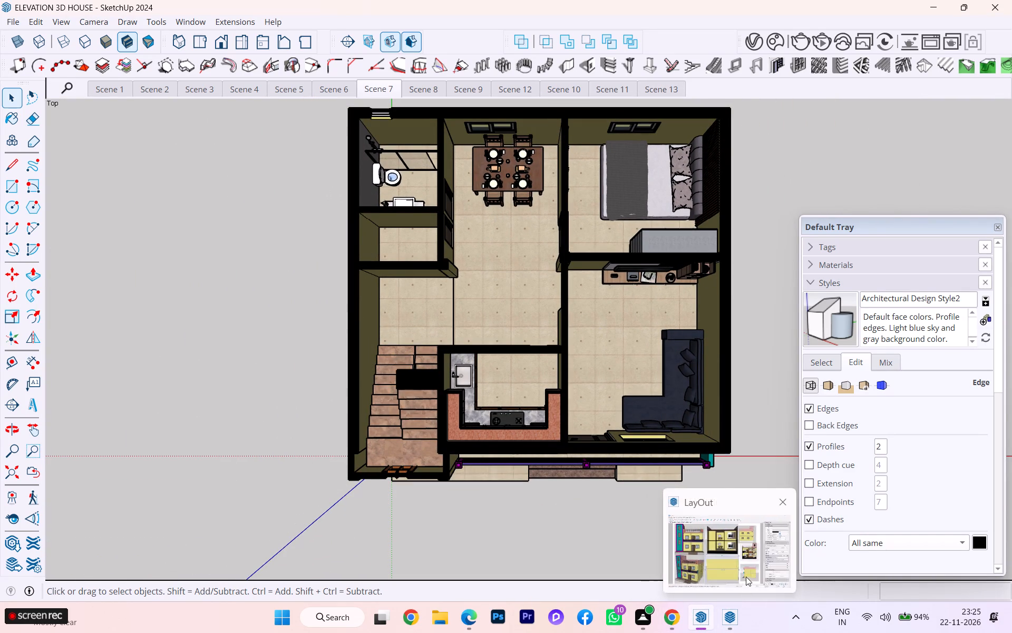
pyautogui.click(746, 577)
pyautogui.click(982, 356)
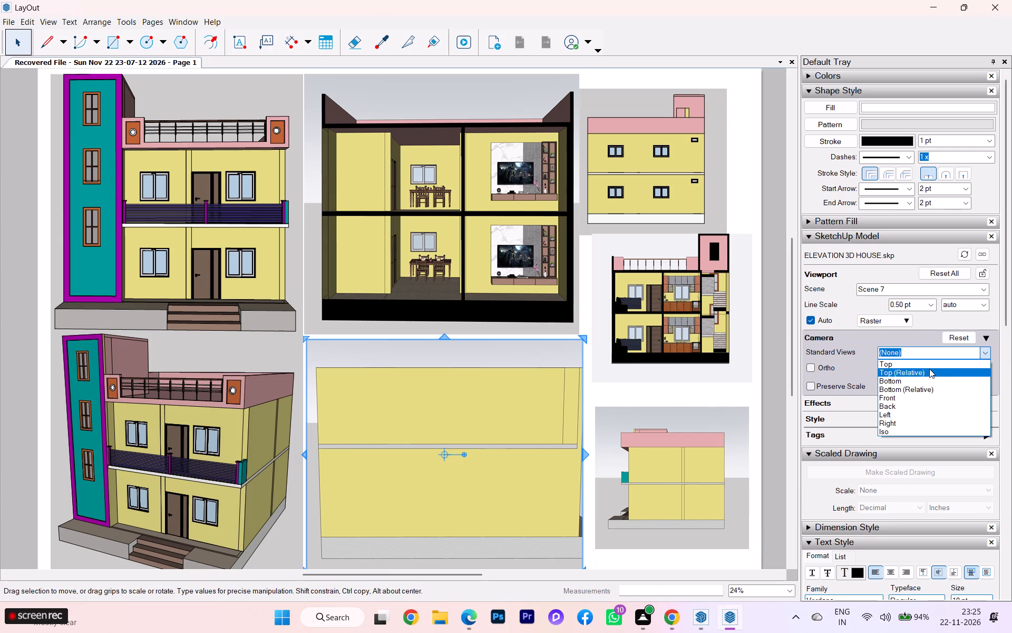
pyautogui.click(920, 361)
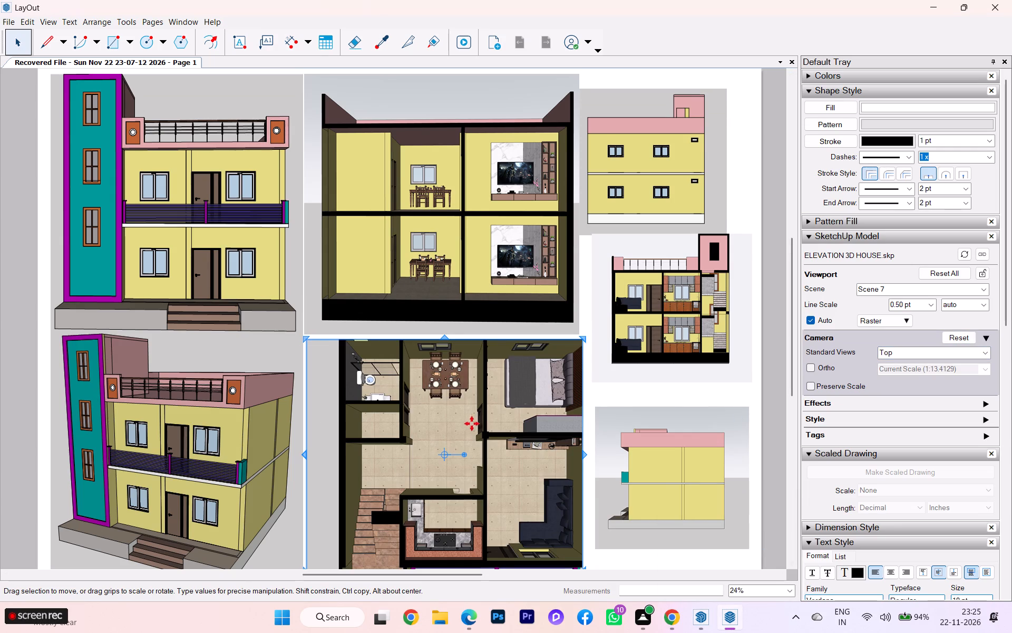
# Set the rendering of the exterior perspective viewport beneath the front elevation to Raster.
pyautogui.scroll(-1, 470, 423)
pyautogui.click(289, 414)
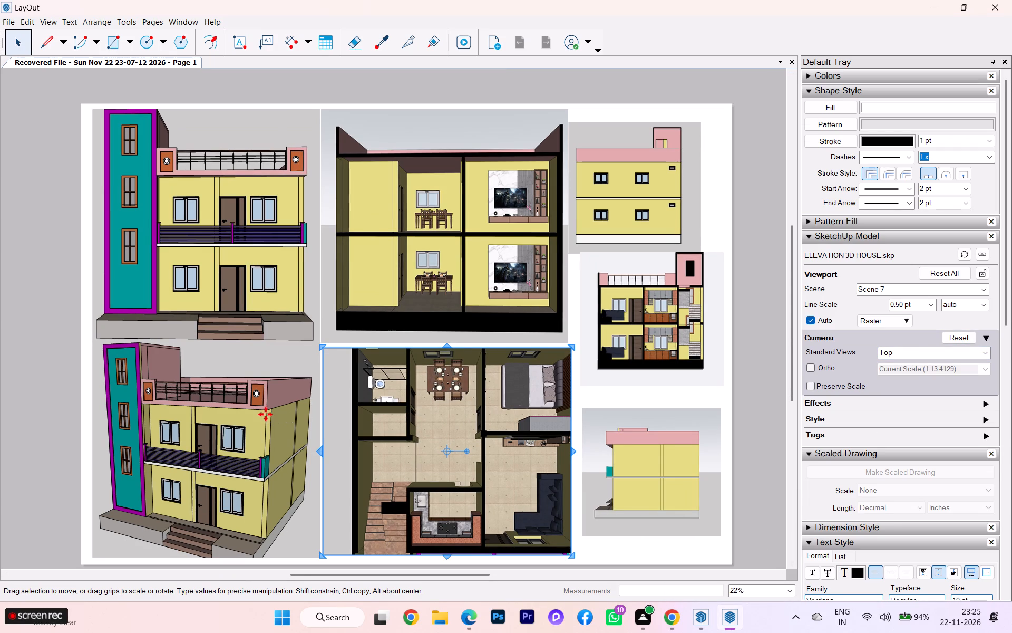
pyautogui.click(265, 413)
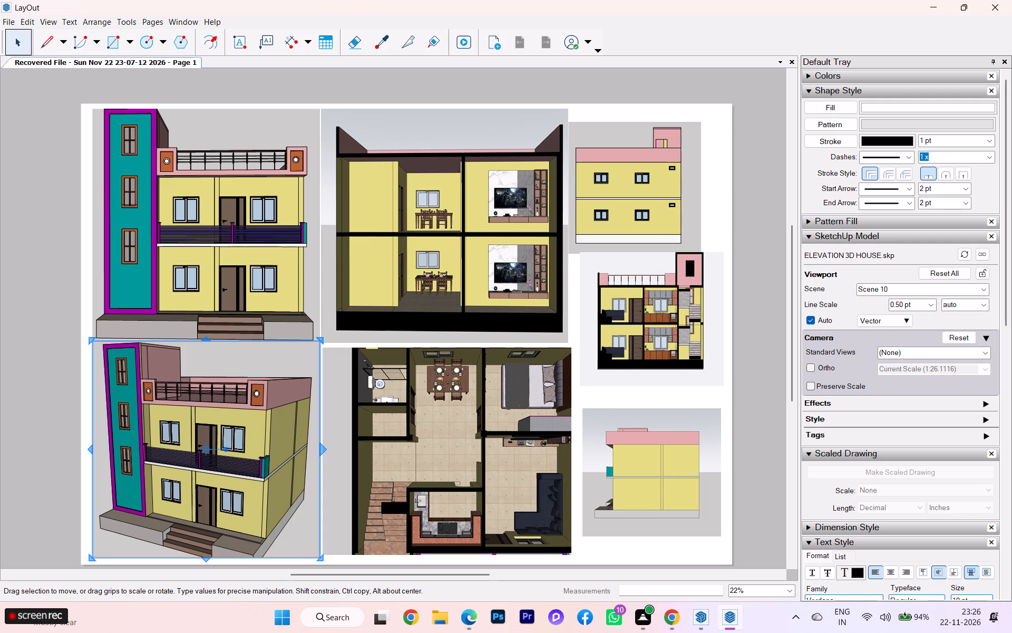
pyautogui.click(907, 320)
pyautogui.click(887, 346)
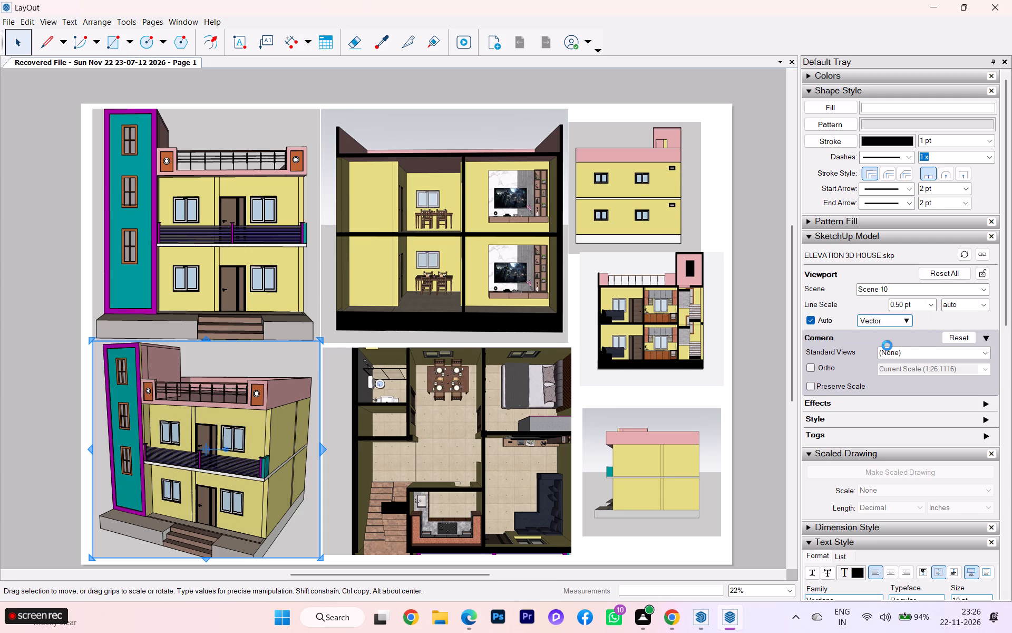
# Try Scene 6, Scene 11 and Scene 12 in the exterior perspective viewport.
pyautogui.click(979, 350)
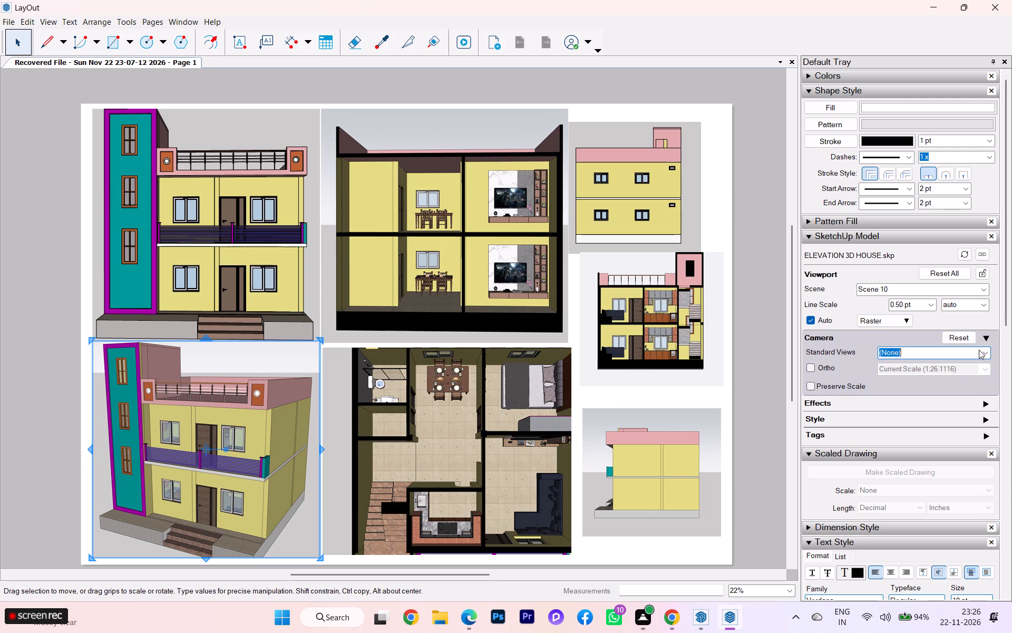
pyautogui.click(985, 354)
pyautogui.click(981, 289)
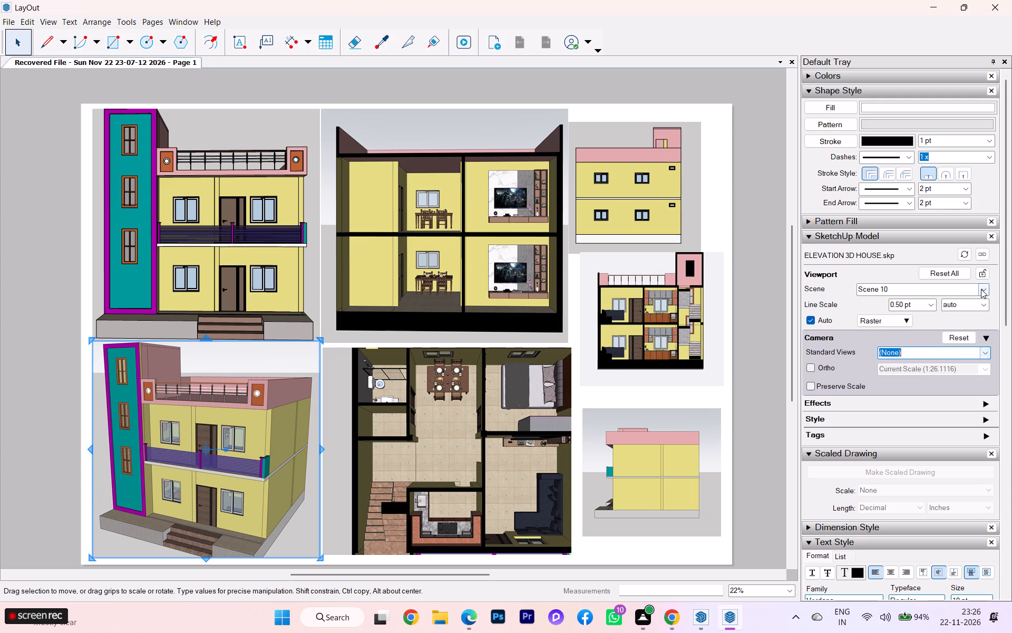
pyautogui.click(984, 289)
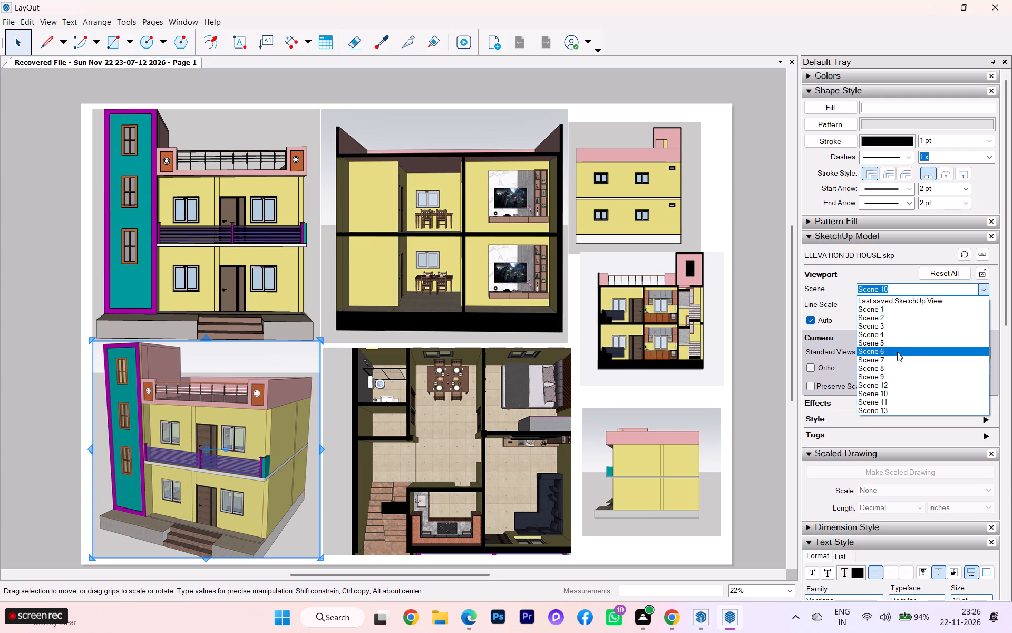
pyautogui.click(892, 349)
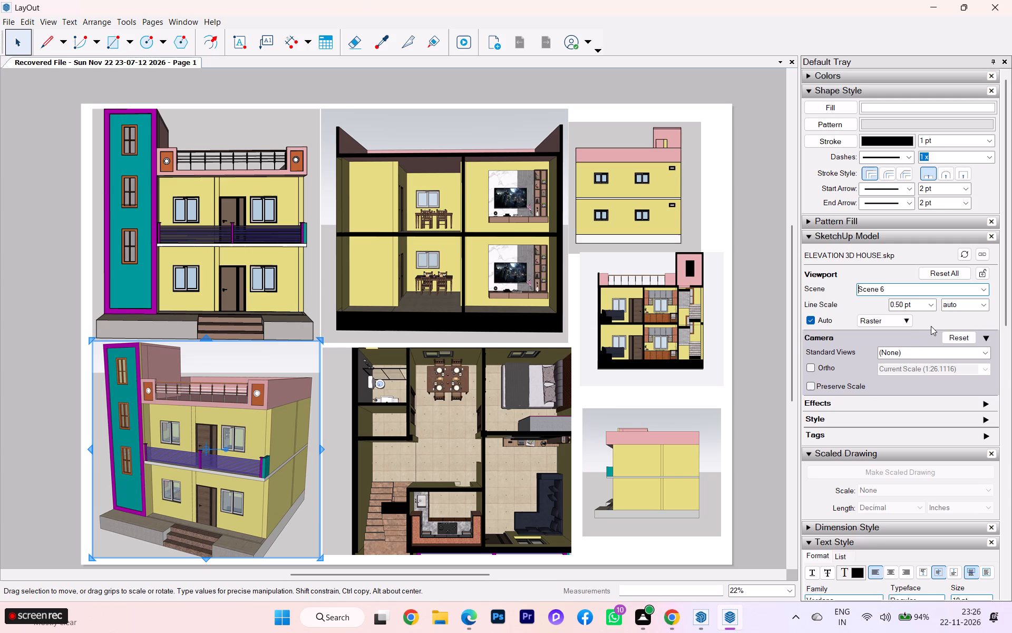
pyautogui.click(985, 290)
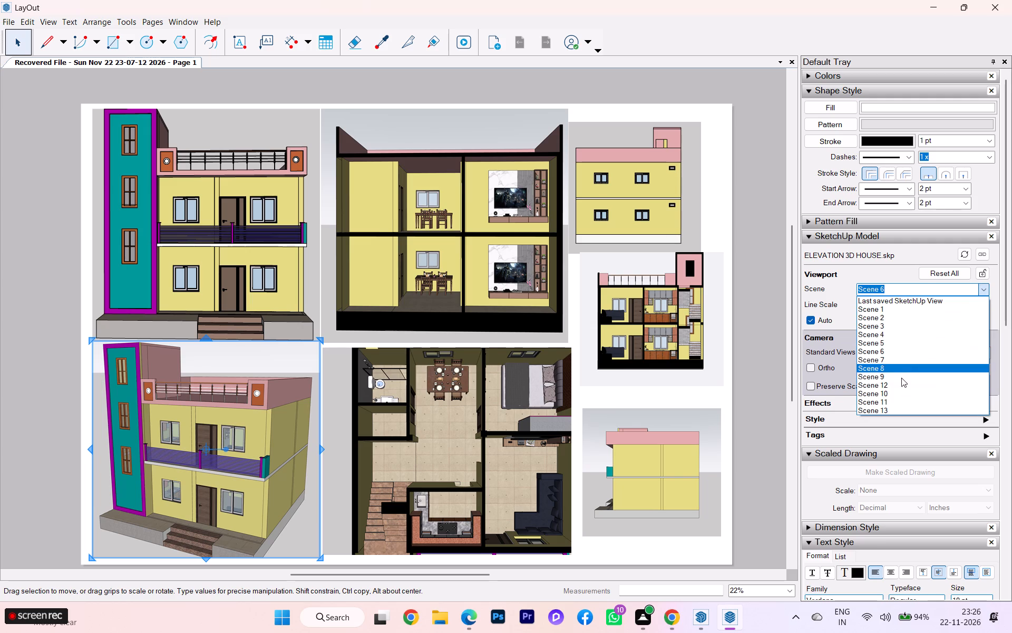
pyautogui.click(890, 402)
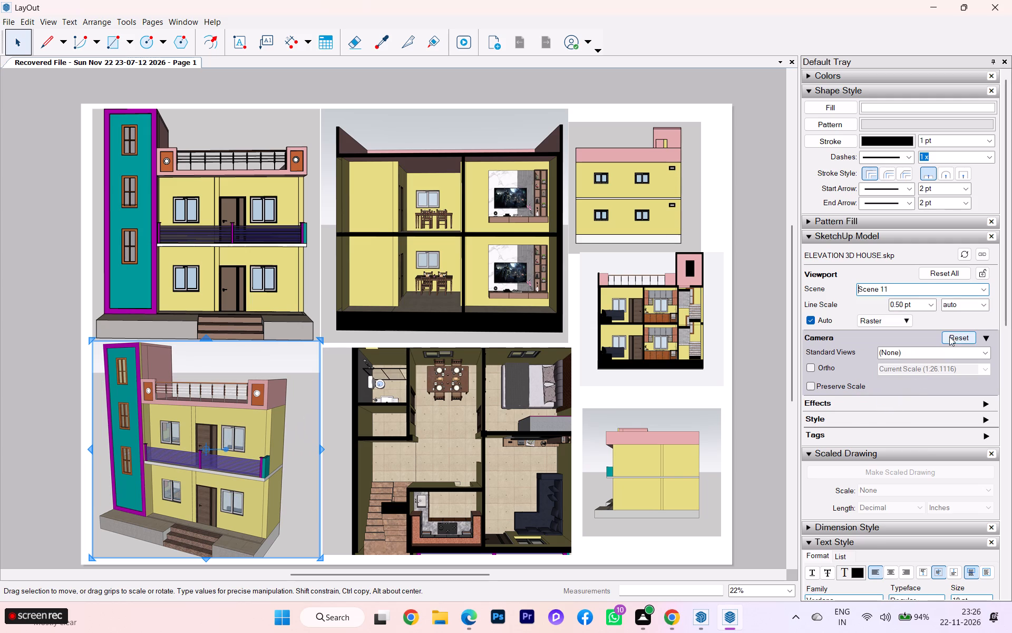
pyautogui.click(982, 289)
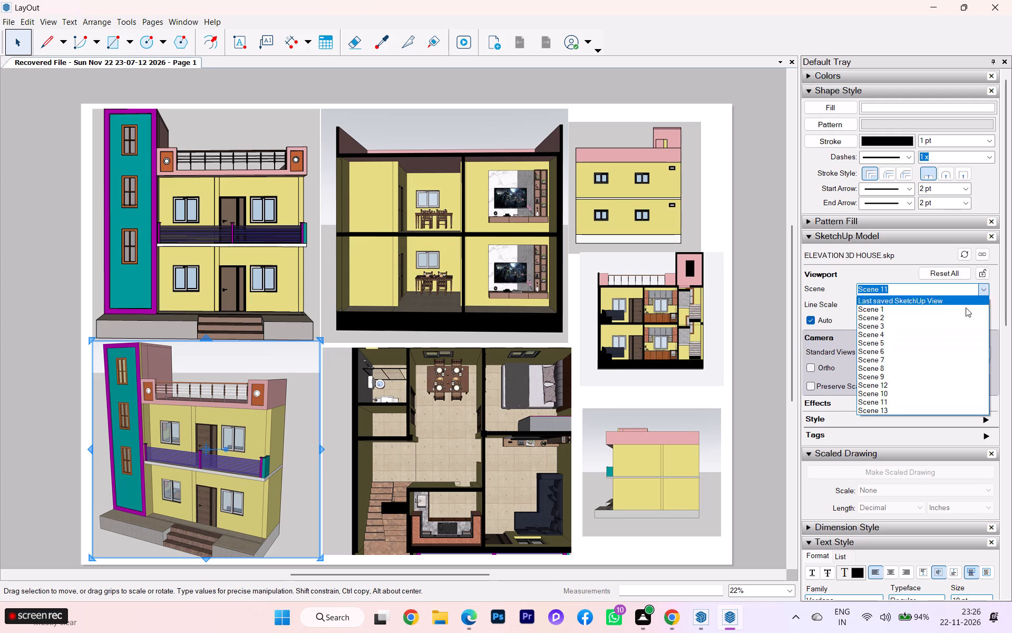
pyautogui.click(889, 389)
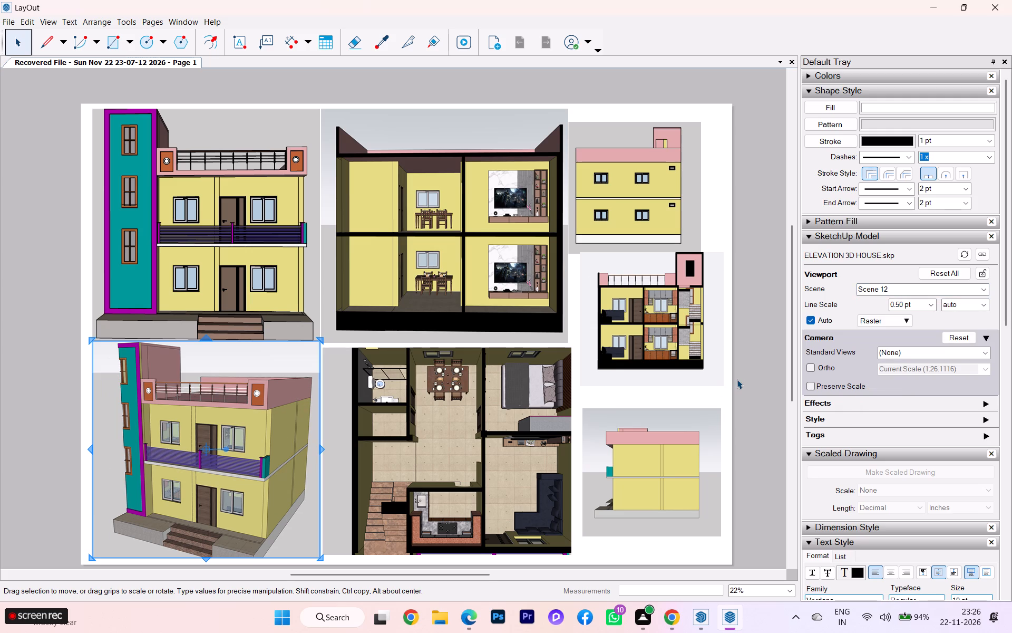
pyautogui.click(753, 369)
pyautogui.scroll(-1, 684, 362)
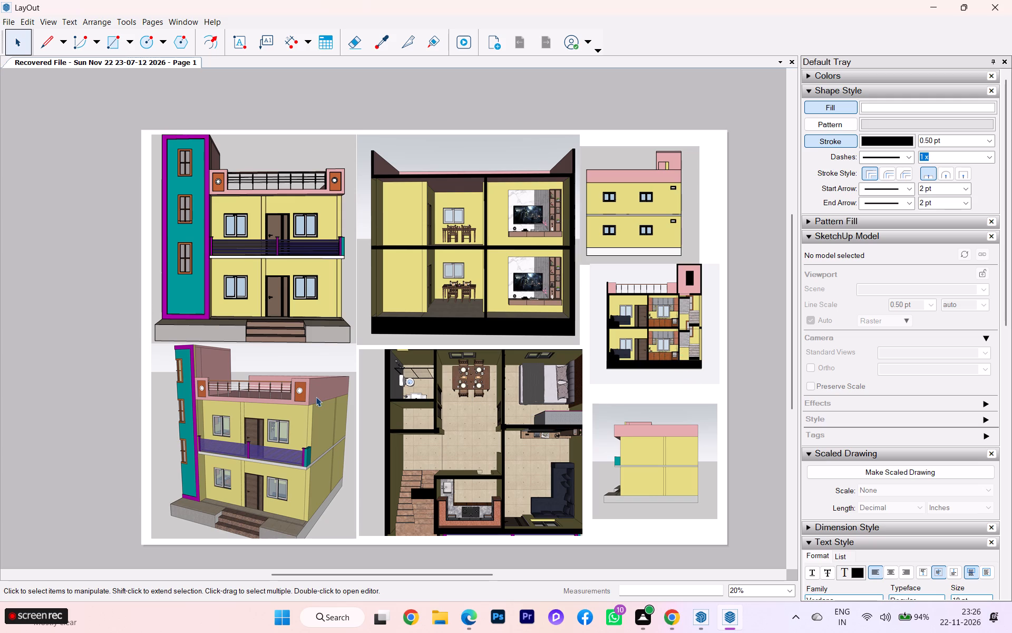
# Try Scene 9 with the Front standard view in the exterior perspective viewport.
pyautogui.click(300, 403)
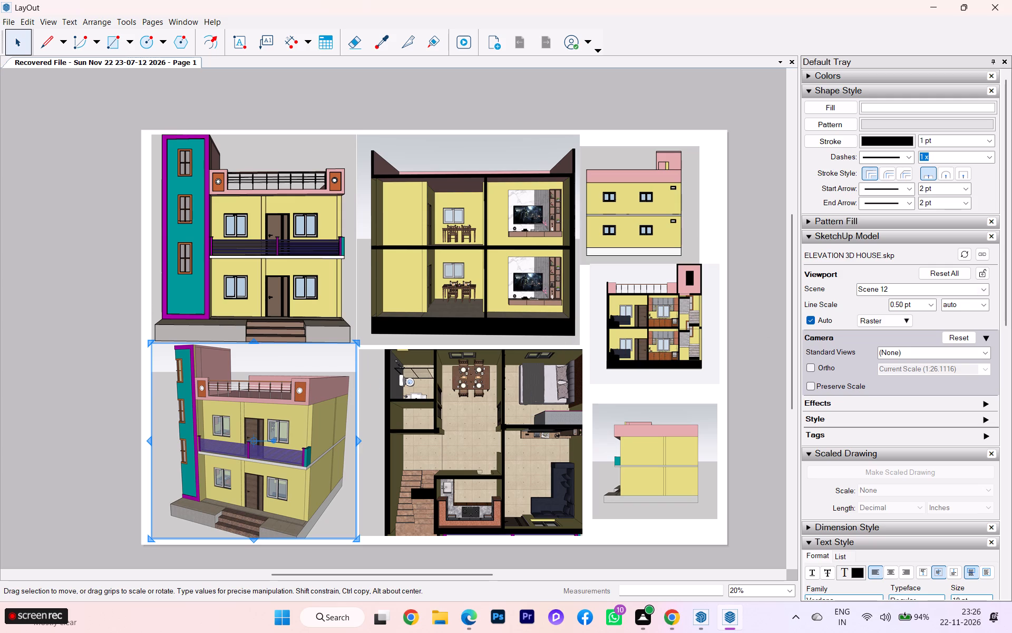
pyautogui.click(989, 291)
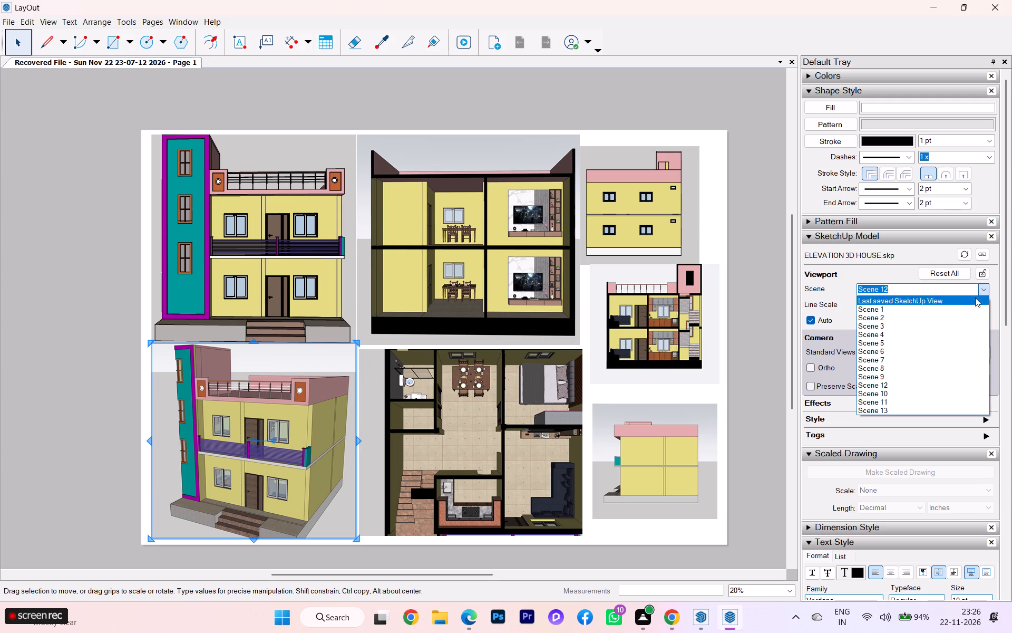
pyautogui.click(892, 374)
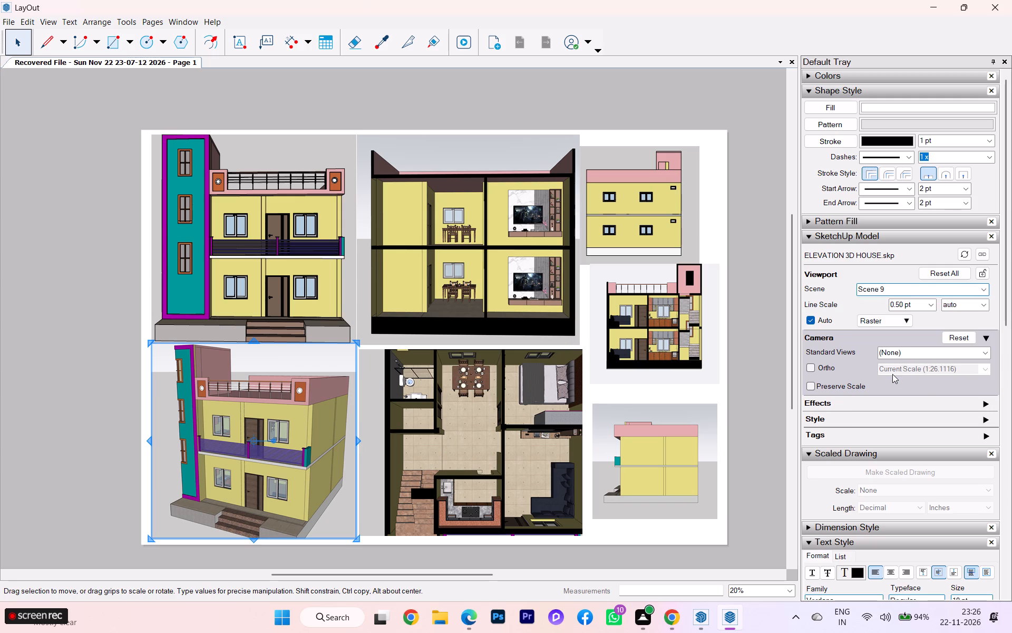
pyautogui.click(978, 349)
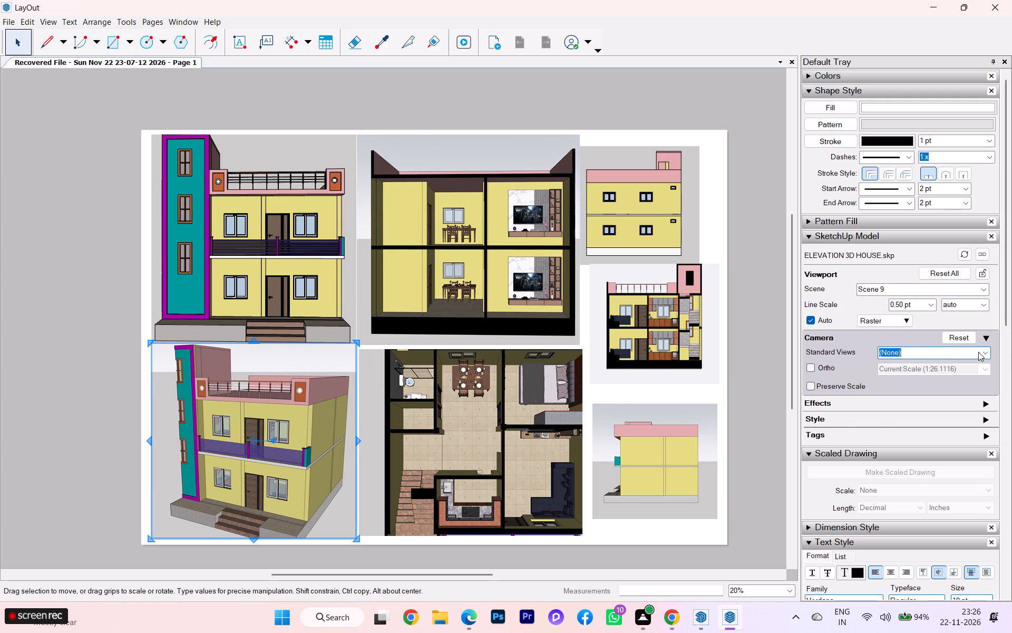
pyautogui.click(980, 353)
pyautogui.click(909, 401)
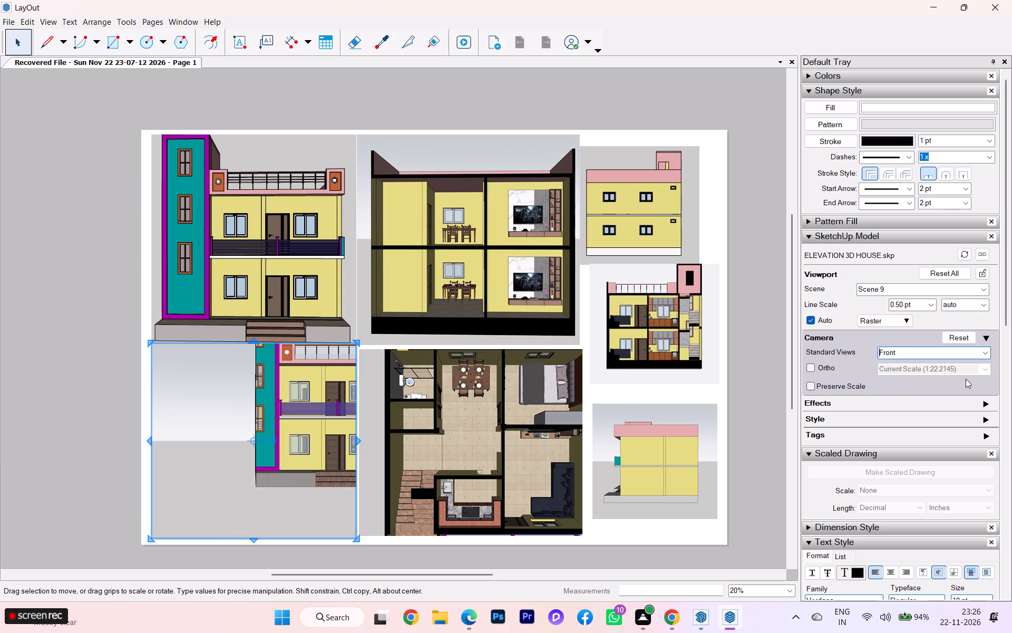
# Set the standard view of the viewport beneath the front elevation to Back.
pyautogui.click(988, 353)
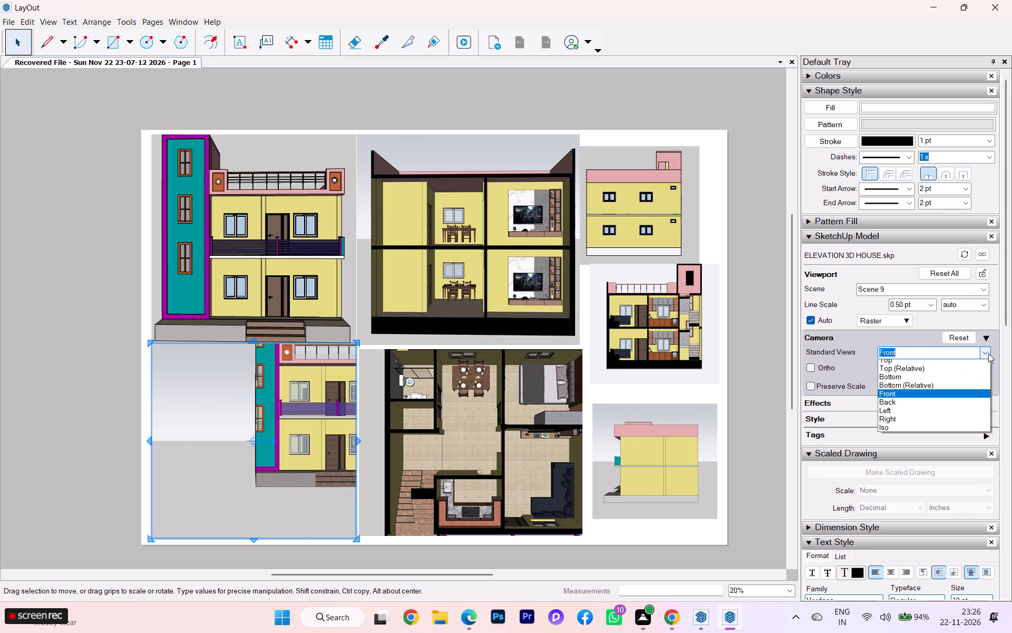
pyautogui.click(927, 407)
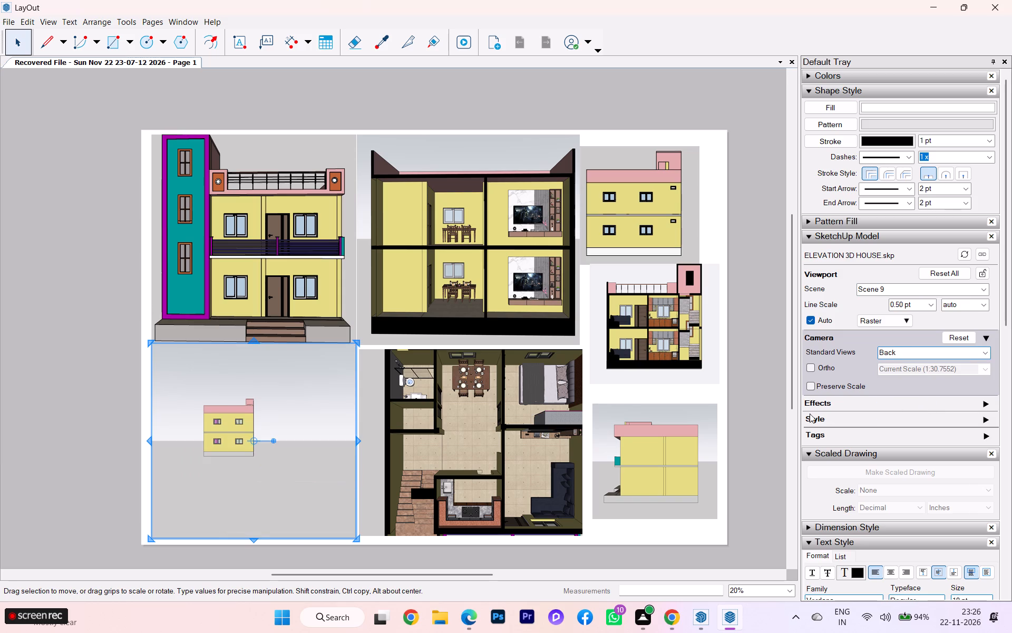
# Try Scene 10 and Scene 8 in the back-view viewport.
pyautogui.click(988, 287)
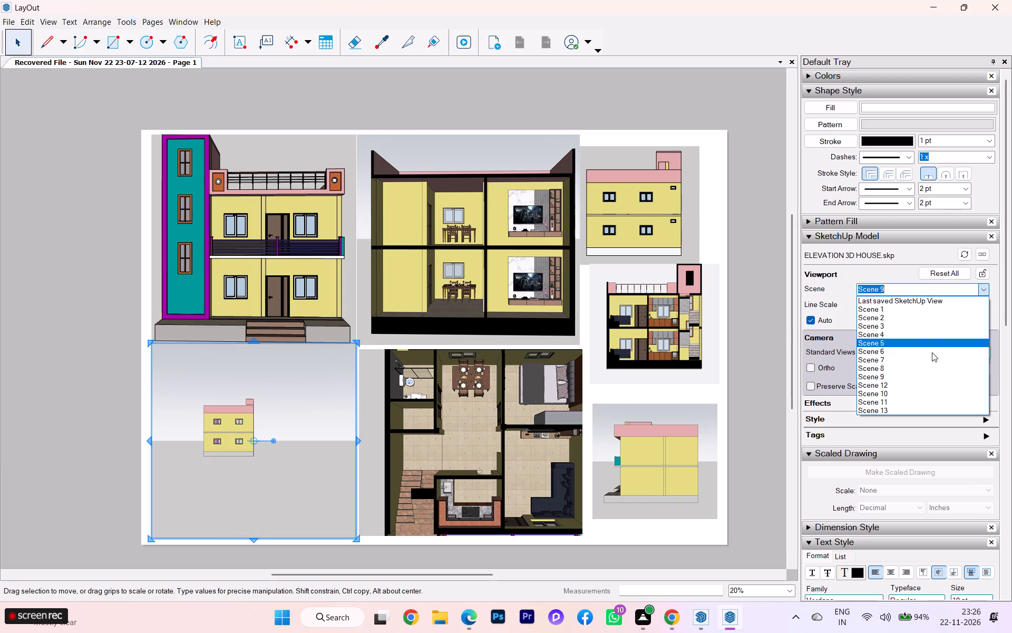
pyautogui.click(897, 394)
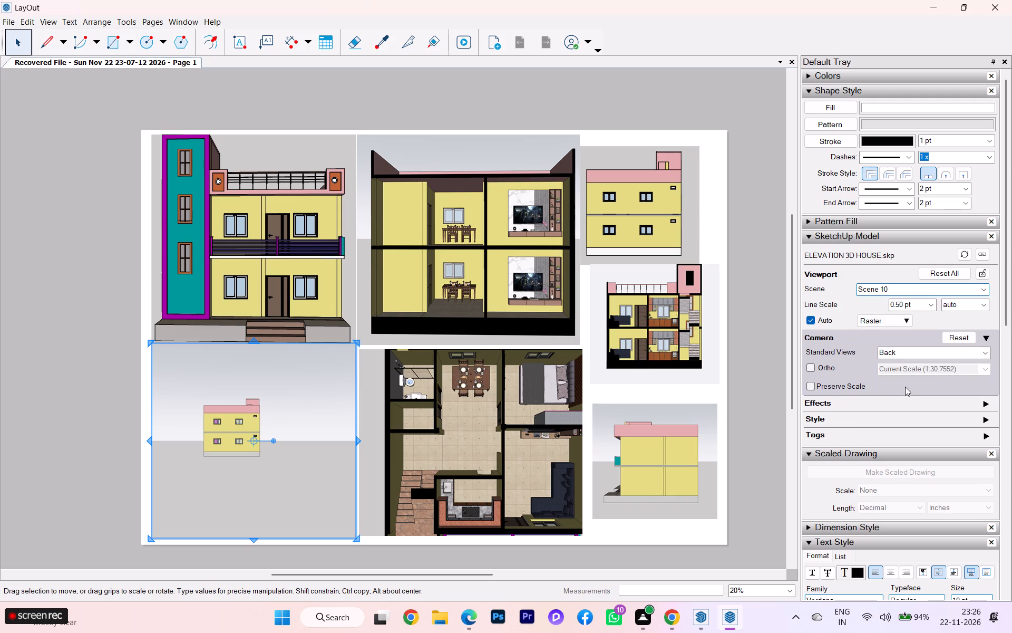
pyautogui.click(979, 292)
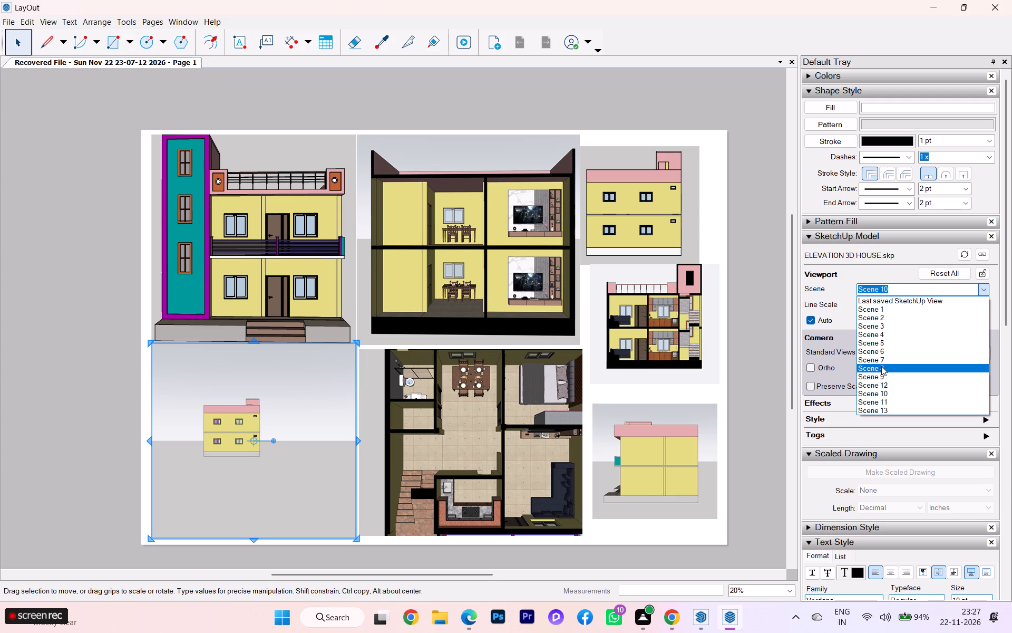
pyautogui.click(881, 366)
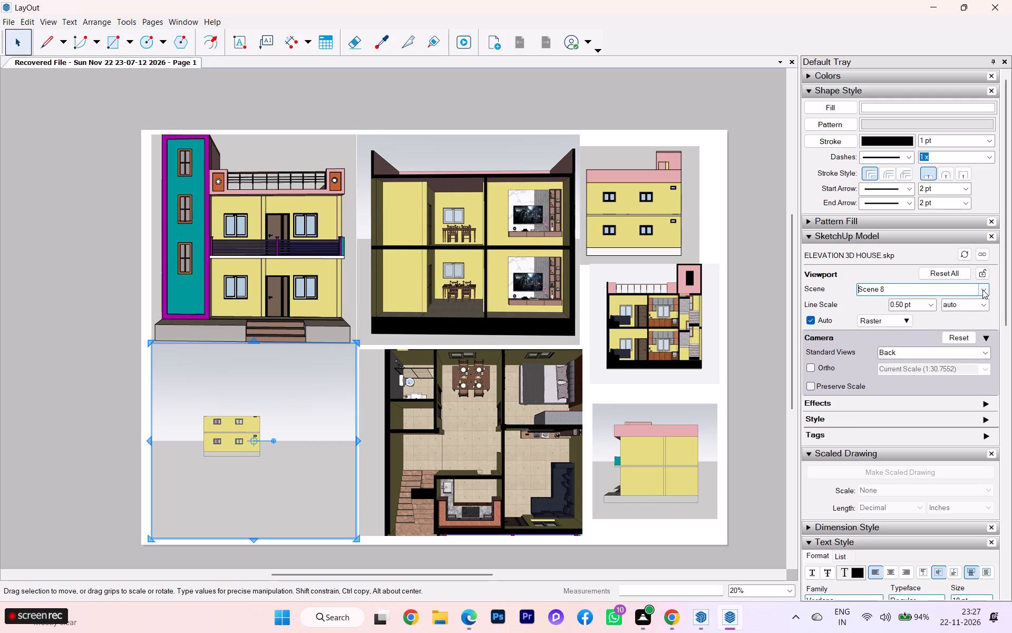
# Assign Scene 11 to the back-view viewport beneath the front elevation.
pyautogui.click(984, 289)
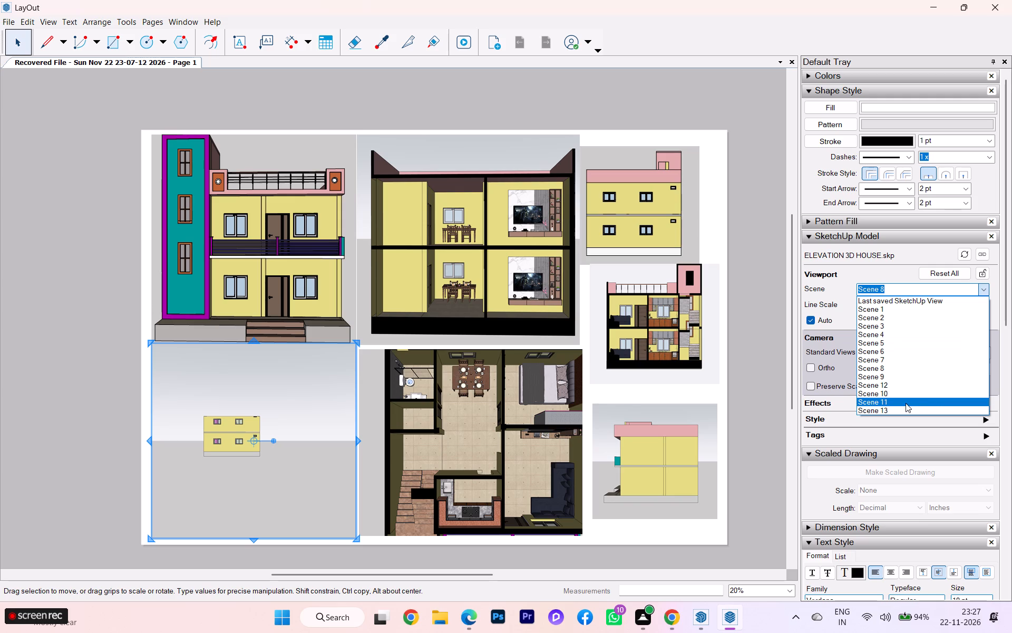
pyautogui.click(906, 403)
# Open the Scene 11 viewport beneath the front elevation for camera editing and enlarge the section until it nearly fills the frame.
pyautogui.scroll(3, 216, 453)
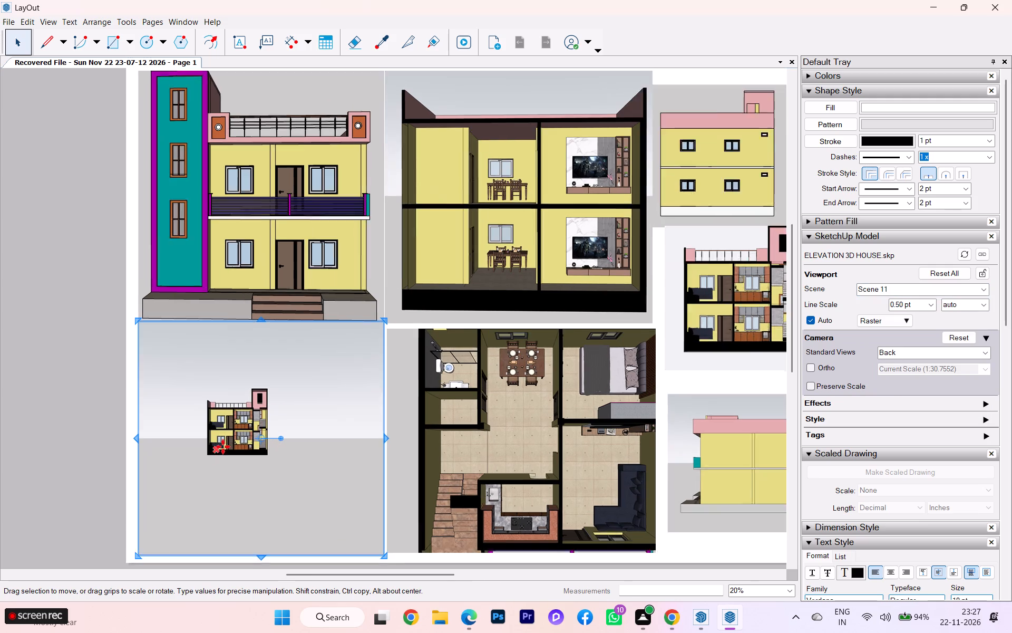
pyautogui.doubleClick(262, 427)
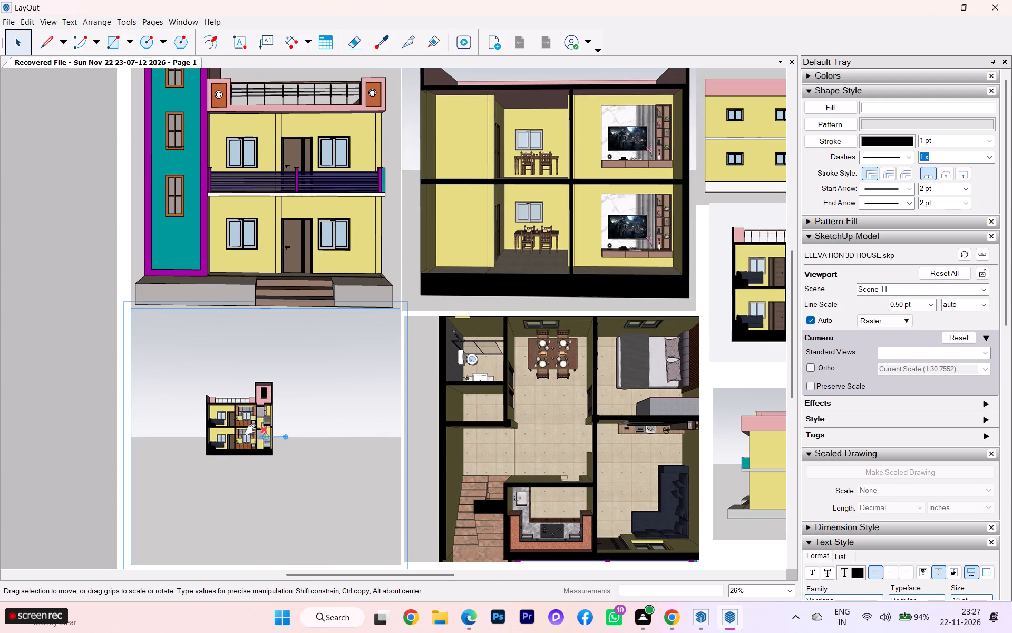
pyautogui.scroll(3, 244, 431)
pyautogui.scroll(-1, 244, 431)
pyautogui.scroll(6, 244, 431)
pyautogui.scroll(-2, 249, 427)
pyautogui.scroll(1, 252, 425)
pyautogui.scroll(-1, 252, 425)
pyautogui.scroll(3, 252, 425)
pyautogui.scroll(-4, 261, 416)
pyautogui.scroll(3, 250, 427)
pyautogui.scroll(-1, 250, 427)
pyautogui.scroll(-1, 361, 420)
pyautogui.scroll(1, 361, 420)
pyautogui.scroll(-4, 361, 420)
pyautogui.scroll(1, 254, 448)
pyautogui.scroll(-1, 245, 448)
pyautogui.scroll(1, 244, 448)
pyautogui.scroll(-2, 244, 443)
pyautogui.scroll(1, 244, 443)
pyautogui.scroll(-1, 244, 443)
pyautogui.scroll(1, 244, 443)
pyautogui.scroll(-2, 244, 442)
pyautogui.scroll(4, 244, 442)
pyautogui.scroll(-1, 244, 434)
pyautogui.scroll(2, 244, 434)
pyautogui.scroll(-1, 242, 407)
pyautogui.scroll(6, 242, 407)
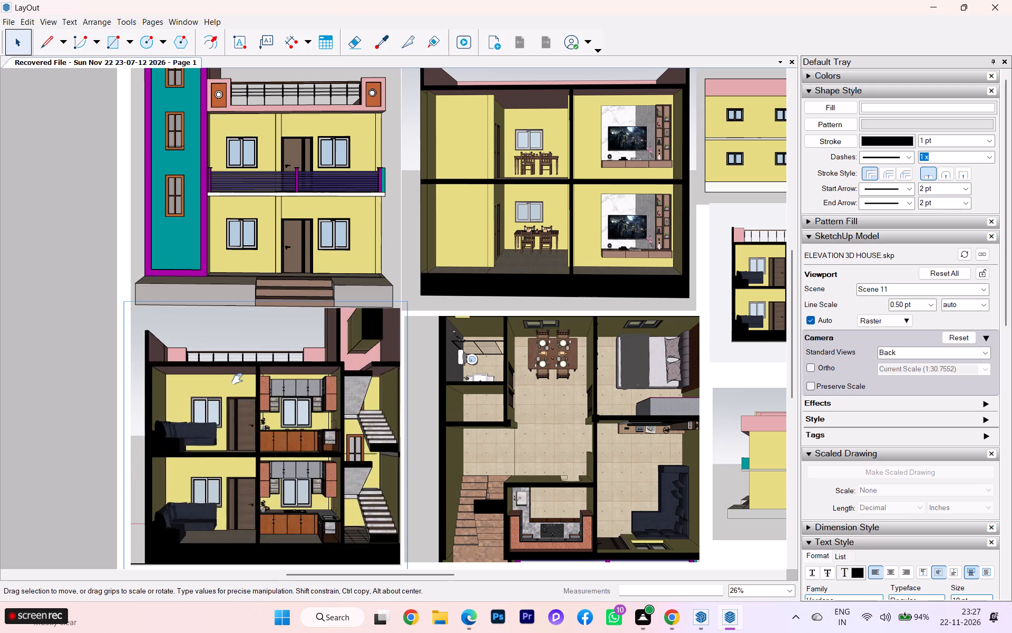
pyautogui.scroll(-3, 237, 379)
pyautogui.scroll(2, 237, 379)
pyautogui.scroll(-2, 237, 379)
pyautogui.scroll(2, 239, 373)
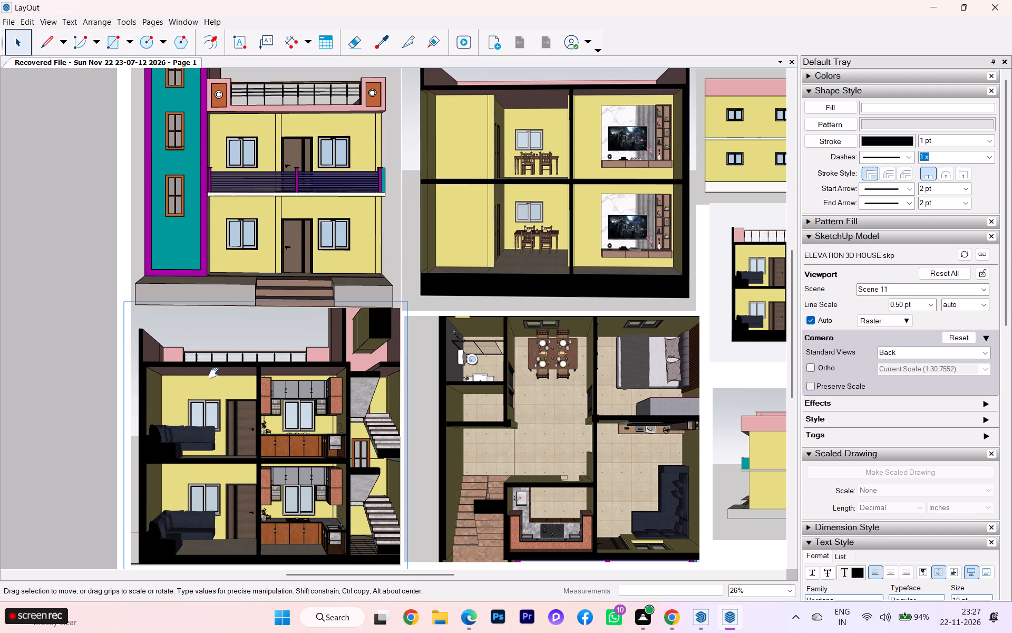
pyautogui.scroll(-1, 213, 373)
pyautogui.scroll(1, 213, 373)
pyautogui.scroll(-2, 214, 369)
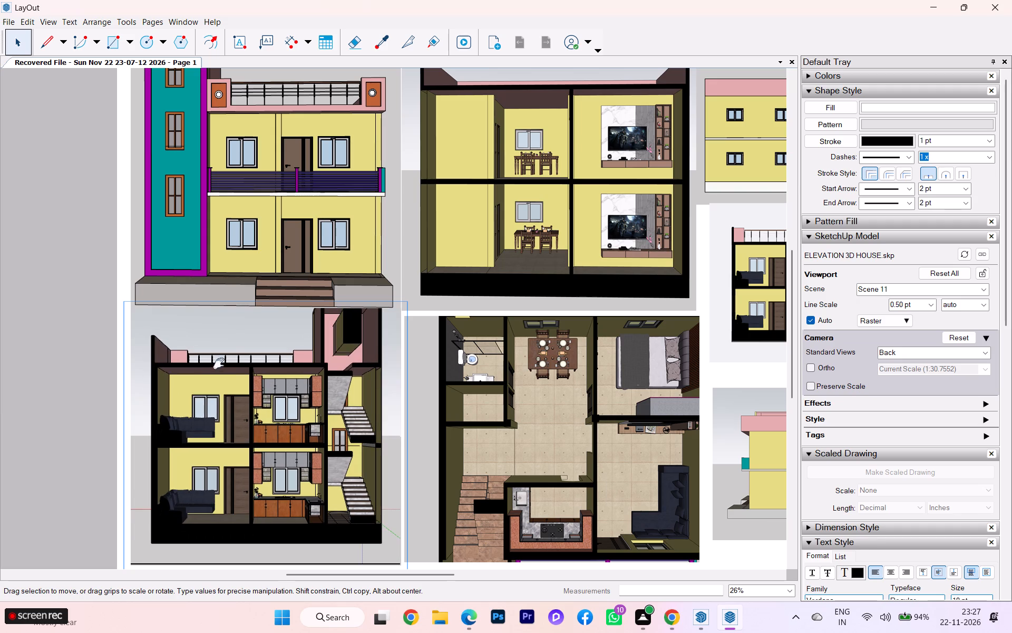
pyautogui.scroll(-1, 337, 177)
pyautogui.scroll(1, 261, 402)
pyautogui.scroll(-1, 287, 396)
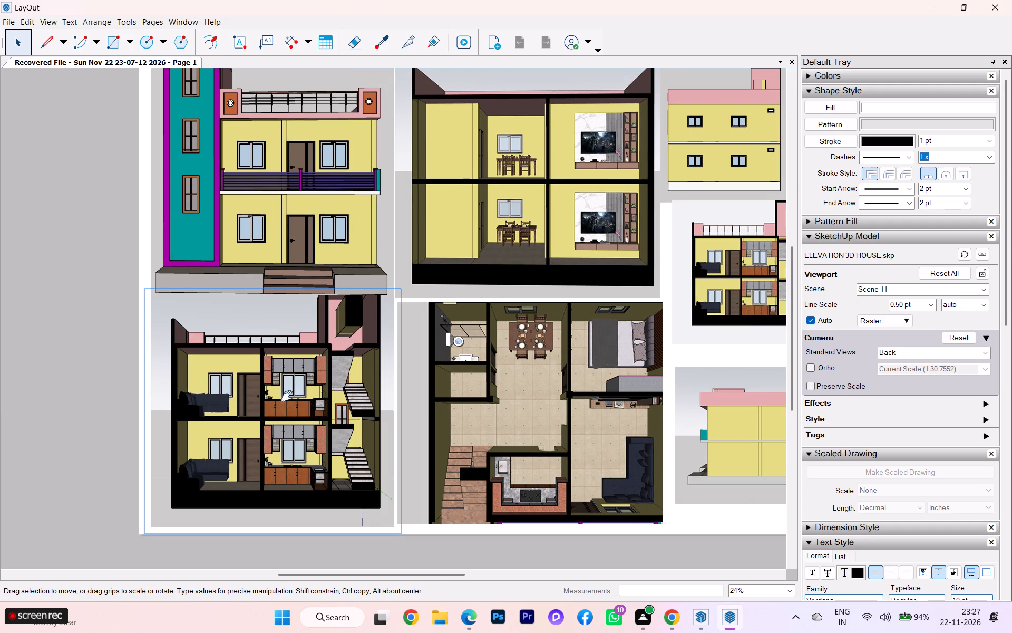
# Shift the section downward inside its viewport so the rooftop stair room fits within the frame, and finish camera editing.
pyautogui.middleClick(288, 395)
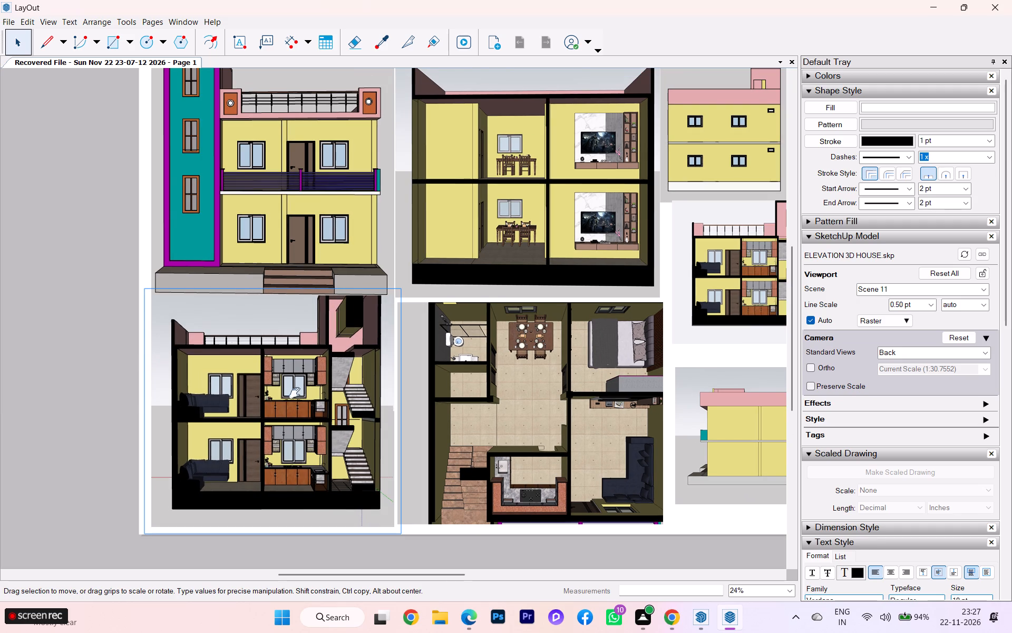
pyautogui.moveTo(285, 322); pyautogui.dragTo(284, 331)
pyautogui.moveTo(284, 331); pyautogui.dragTo(283, 338)
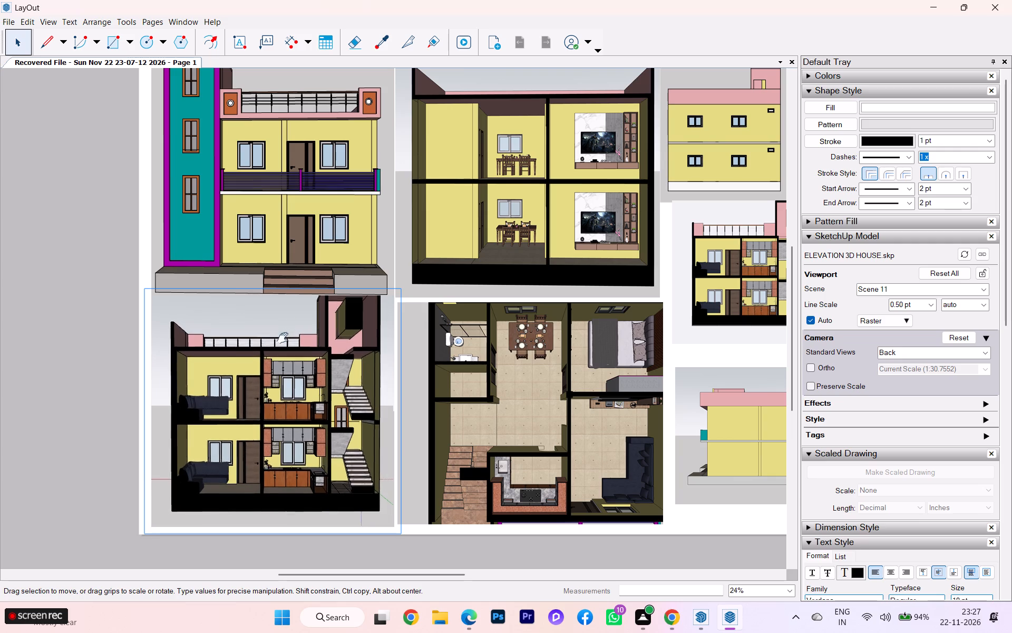
pyautogui.moveTo(283, 338); pyautogui.dragTo(285, 369)
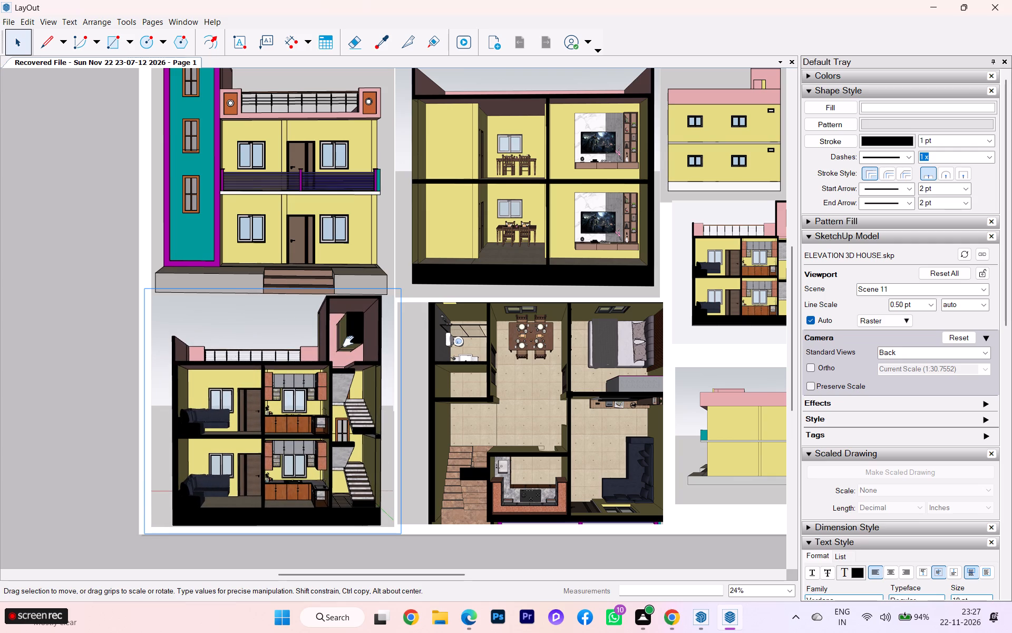
pyautogui.click(74, 143)
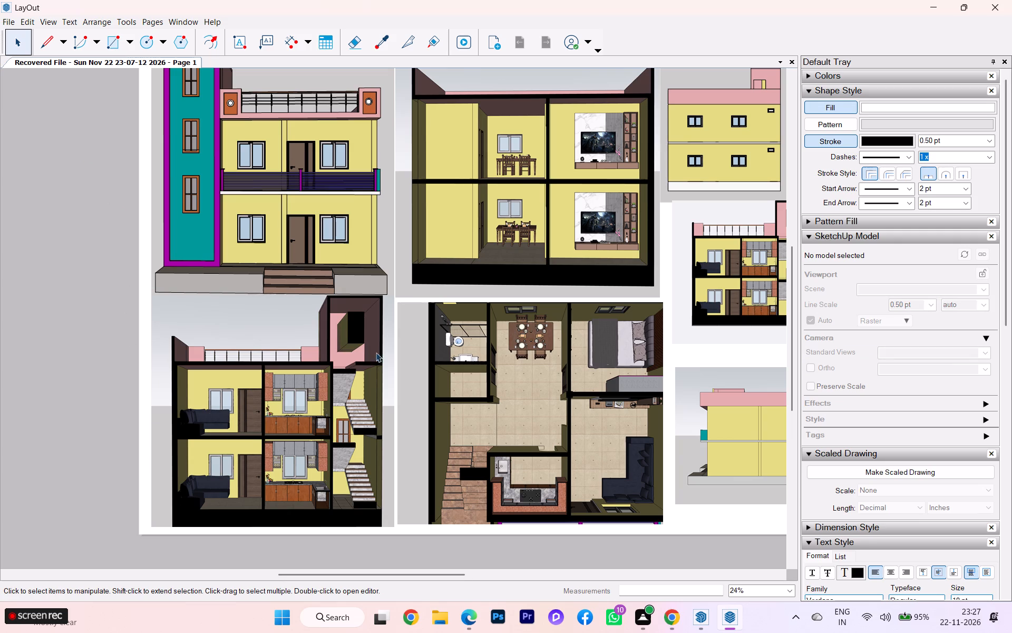
# Start a PDF export of the recomposed sheet into the skp pdfs folder and clear the suggested file name.
pyautogui.scroll(-1, 401, 316)
pyautogui.click(13, 22)
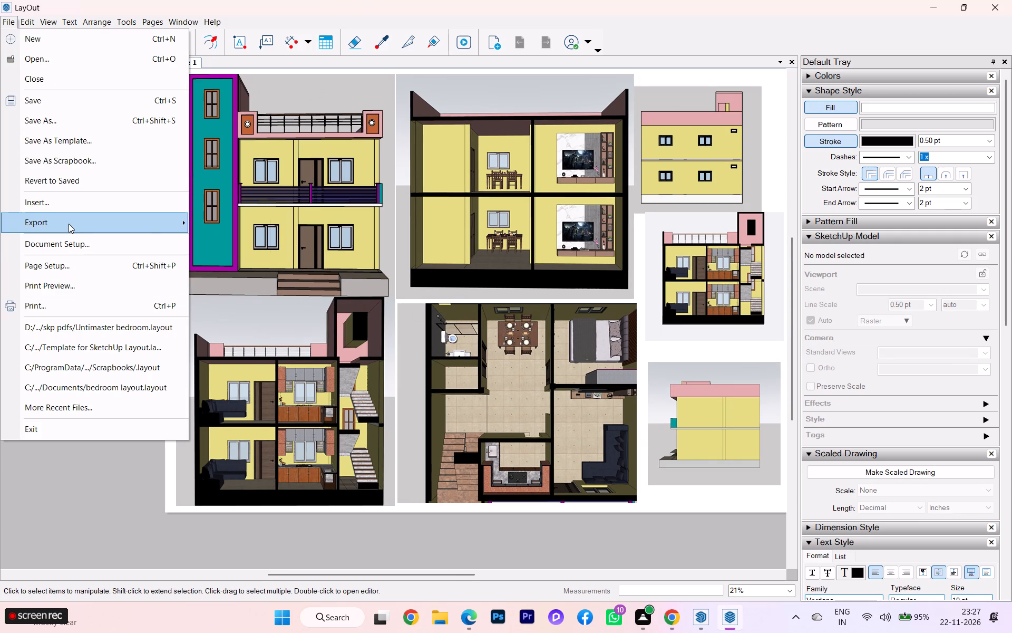
pyautogui.click(217, 240)
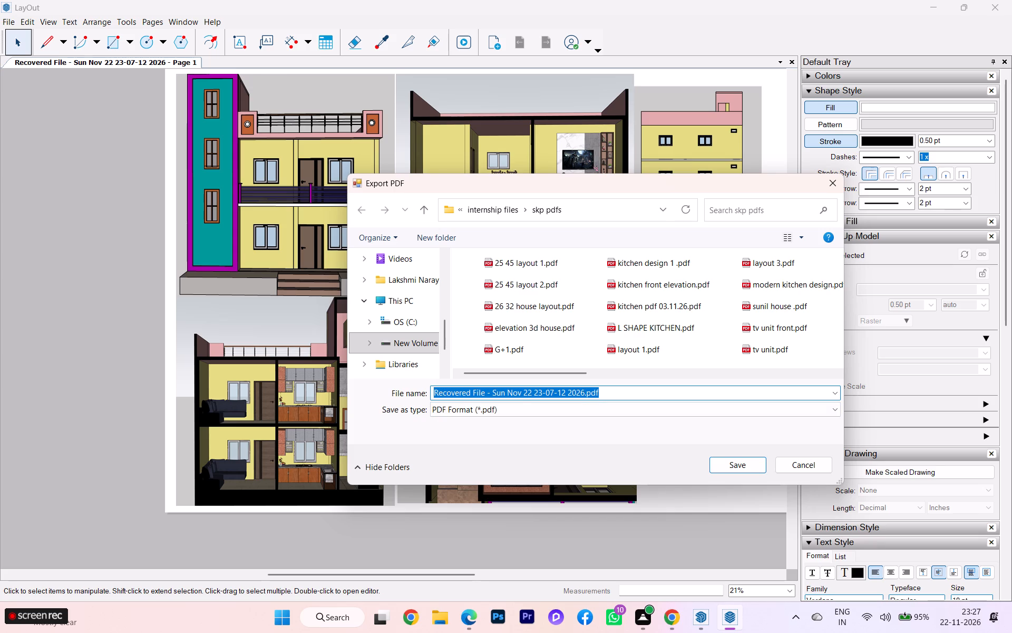
pyautogui.moveTo(586, 391); pyautogui.dragTo(293, 391)
pyautogui.press('BackSpace')
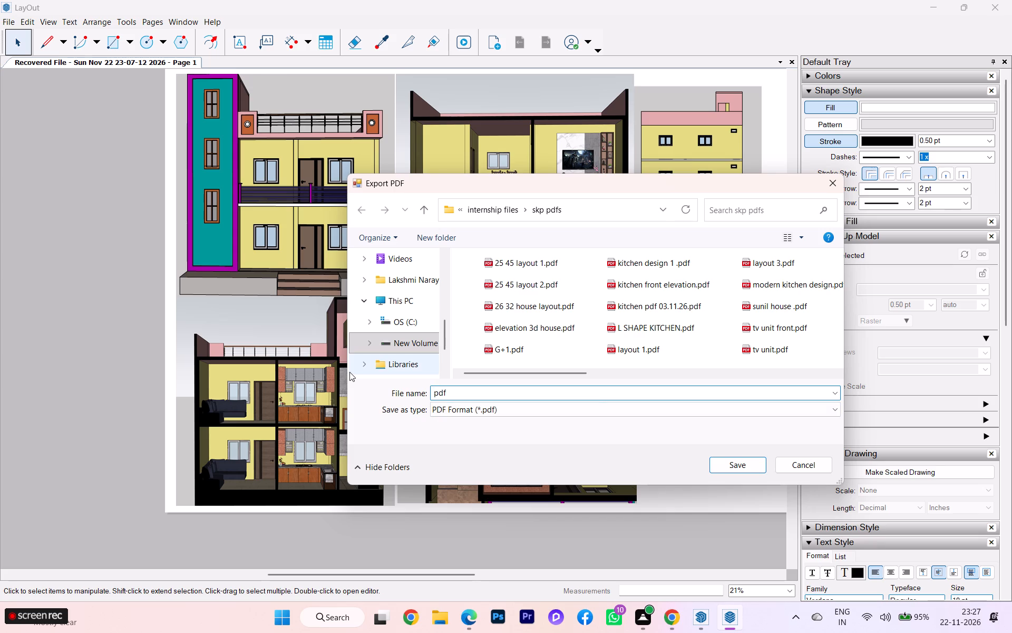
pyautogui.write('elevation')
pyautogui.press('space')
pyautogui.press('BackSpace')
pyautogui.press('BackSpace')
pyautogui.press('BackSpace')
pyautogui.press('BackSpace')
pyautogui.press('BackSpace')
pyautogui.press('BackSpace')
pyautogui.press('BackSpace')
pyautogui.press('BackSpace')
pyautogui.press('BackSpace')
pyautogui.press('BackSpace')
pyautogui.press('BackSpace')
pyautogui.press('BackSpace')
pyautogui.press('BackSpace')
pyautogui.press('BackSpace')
# Name the export "section 3d house.pdf" and export all pages to PDF.
pyautogui.write('section')
pyautogui.press('space')
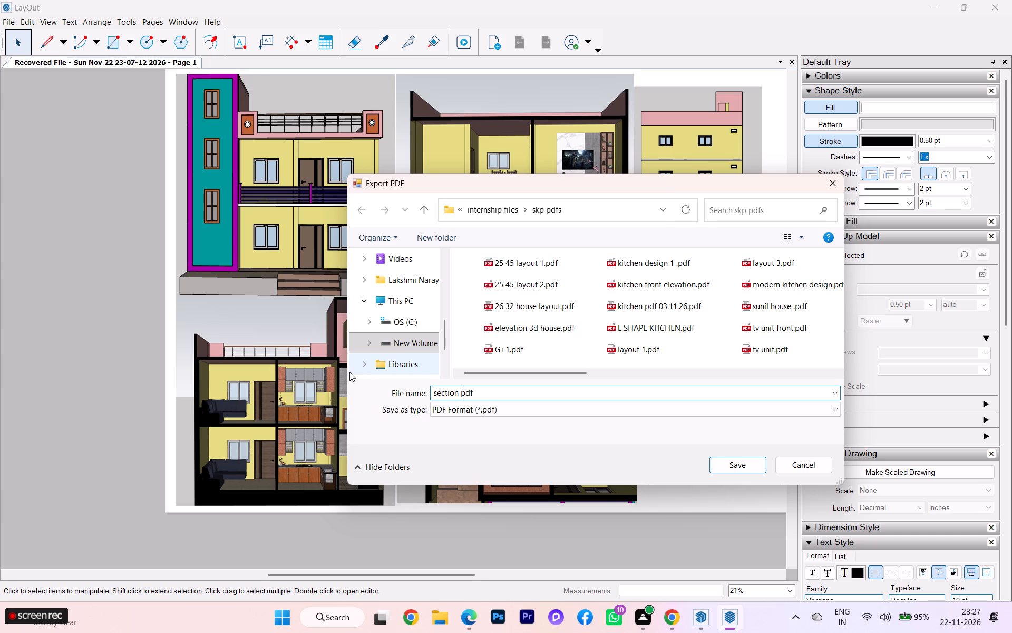
pyautogui.write('3d house.')
pyautogui.click(739, 464)
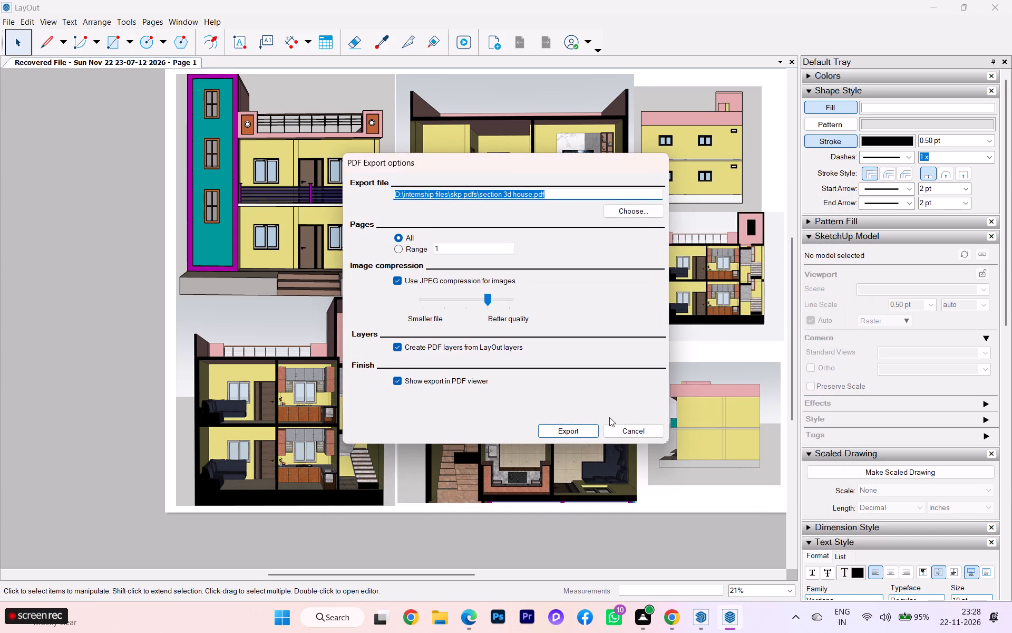
pyautogui.click(556, 433)
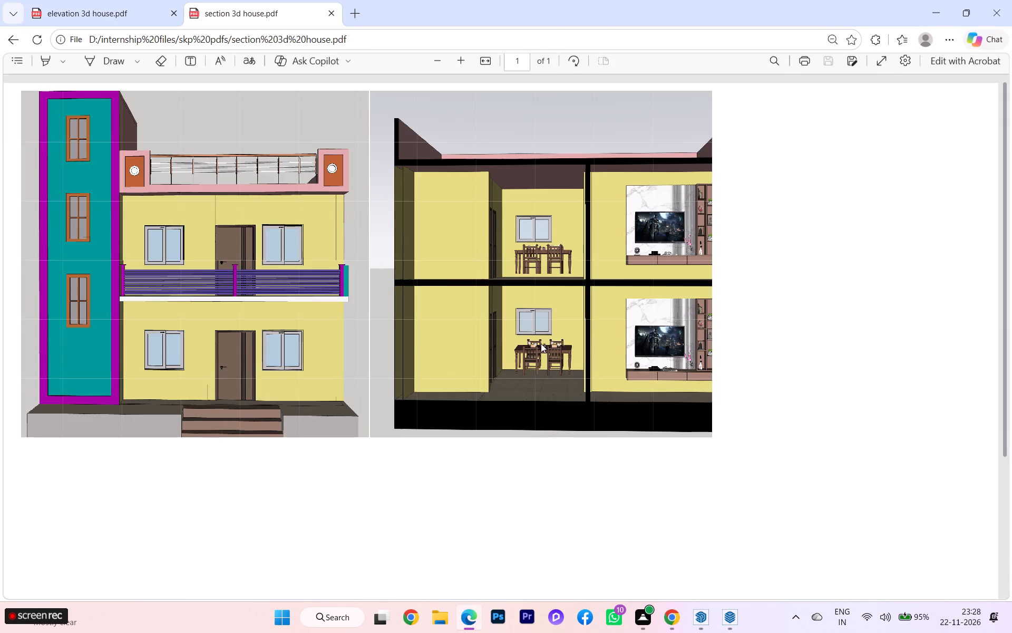
# Examine the exported section 3d house PDF from top to bottom, checking the elevations, sections and floor plan.
pyautogui.scroll(-1, 520, 320)
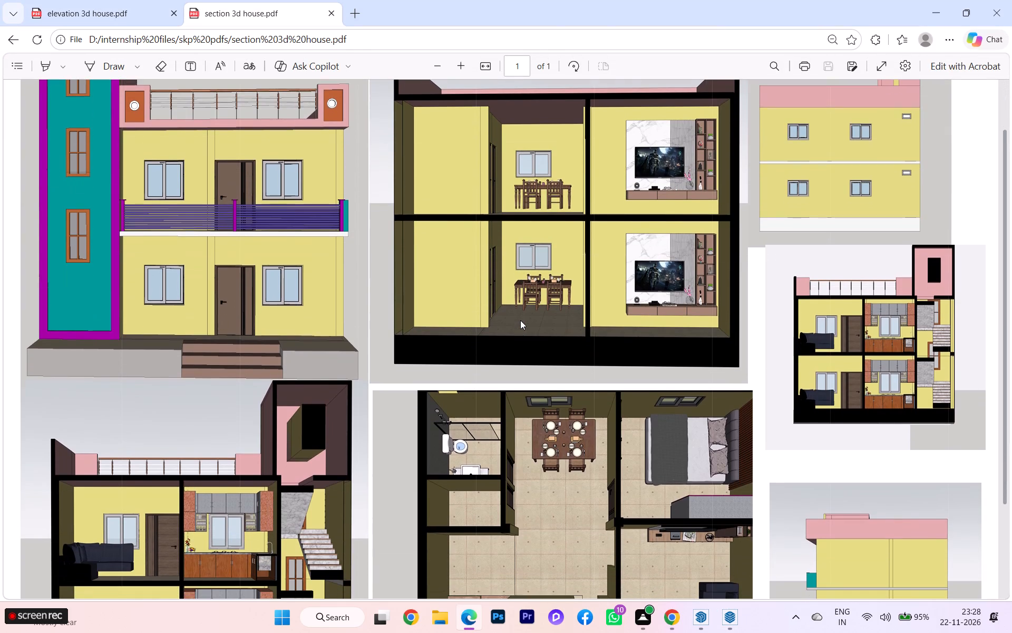
pyautogui.scroll(1, 520, 320)
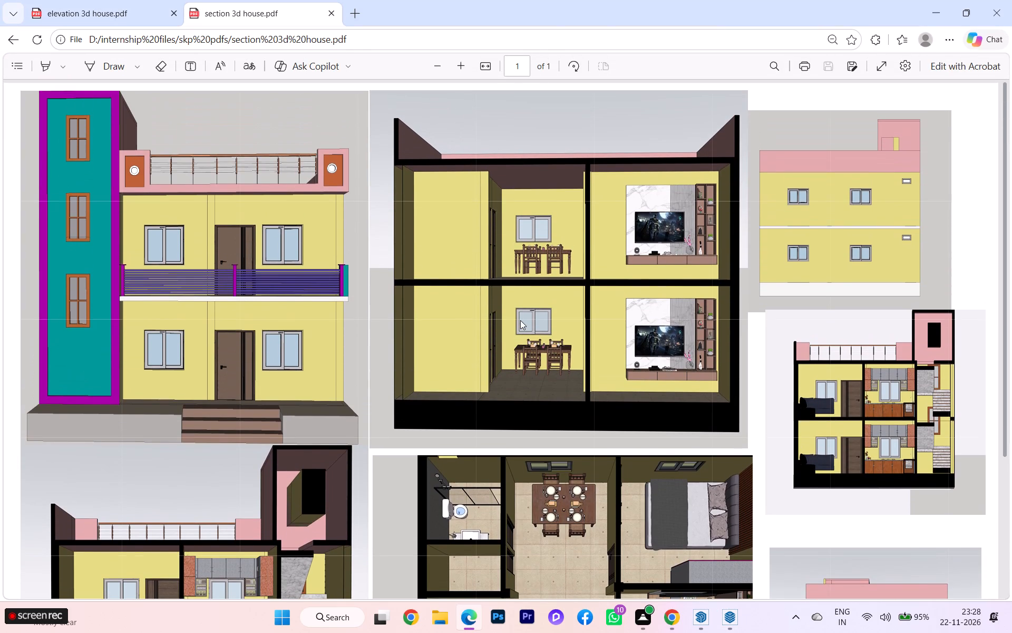
pyautogui.scroll(-1, 520, 320)
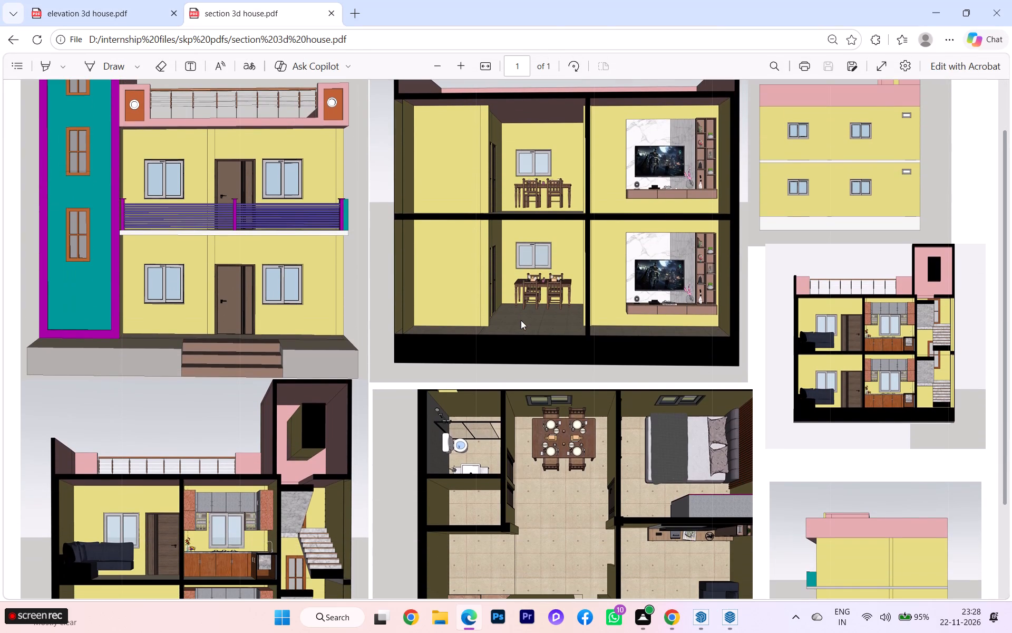
pyautogui.scroll(-2, 540, 334)
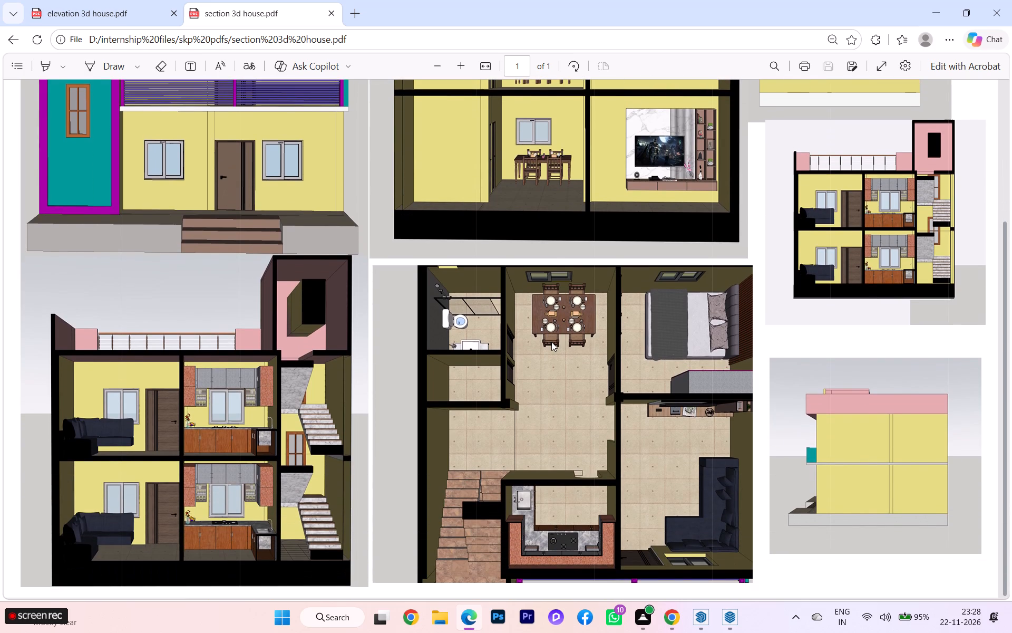
pyautogui.scroll(-7, 551, 342)
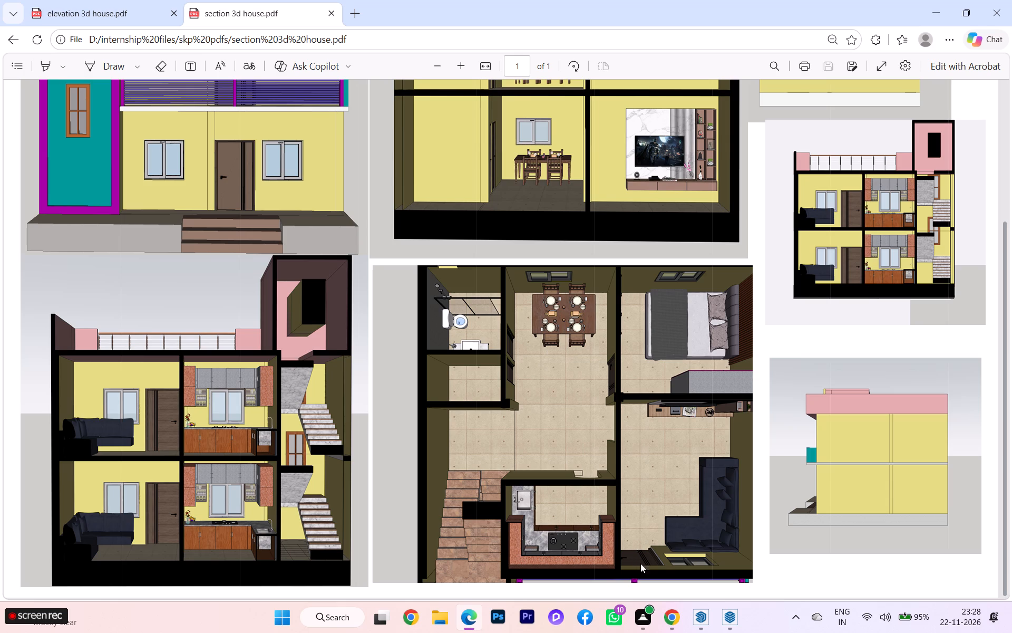